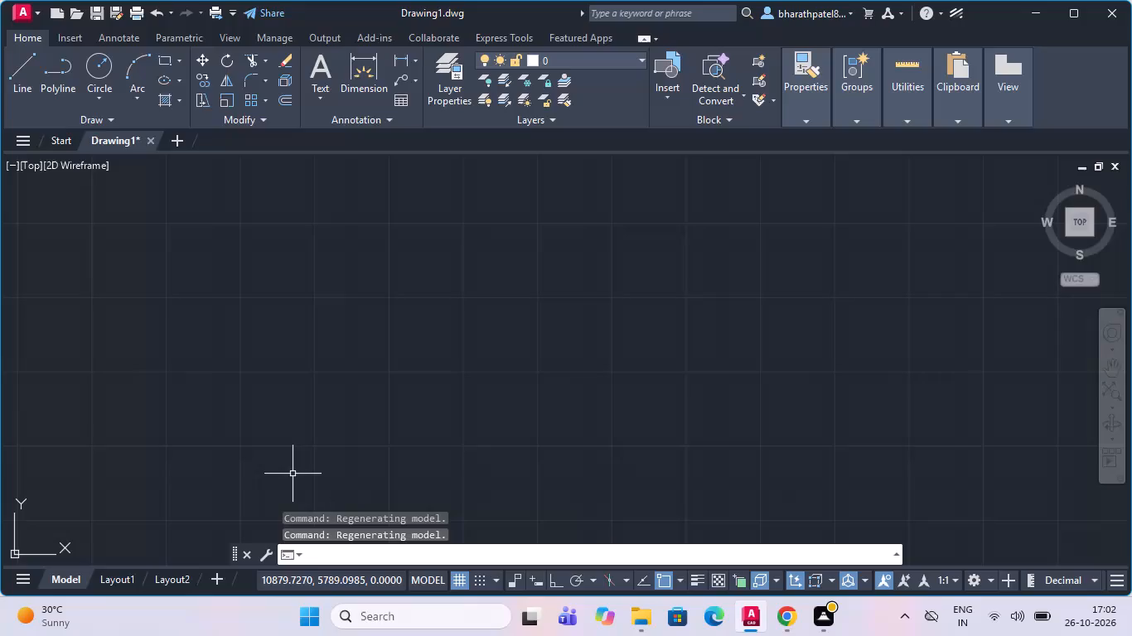
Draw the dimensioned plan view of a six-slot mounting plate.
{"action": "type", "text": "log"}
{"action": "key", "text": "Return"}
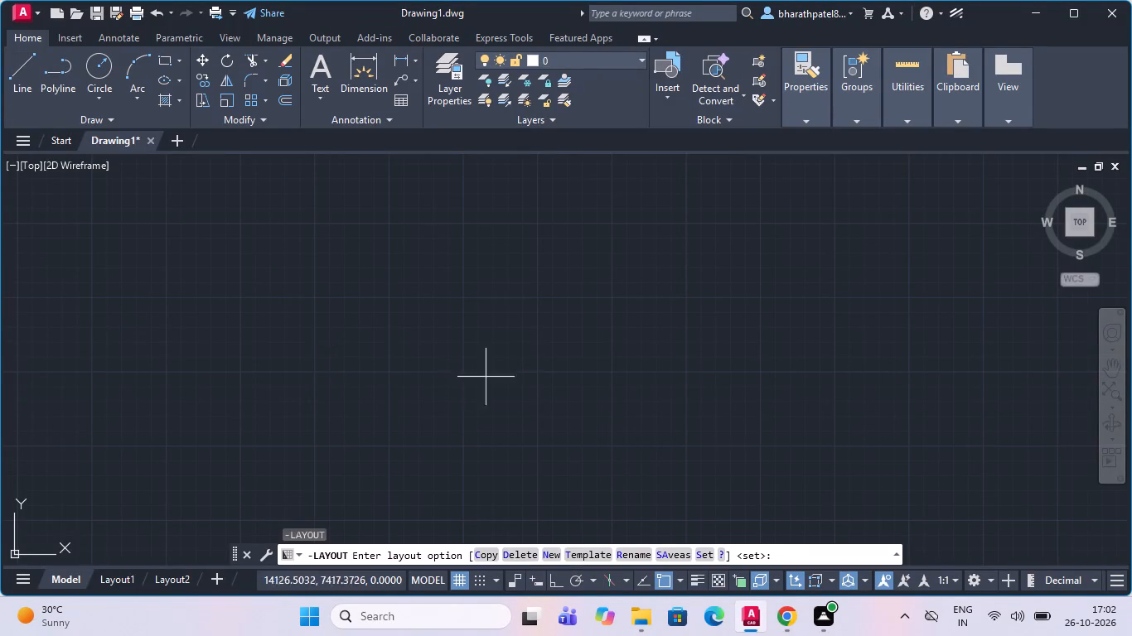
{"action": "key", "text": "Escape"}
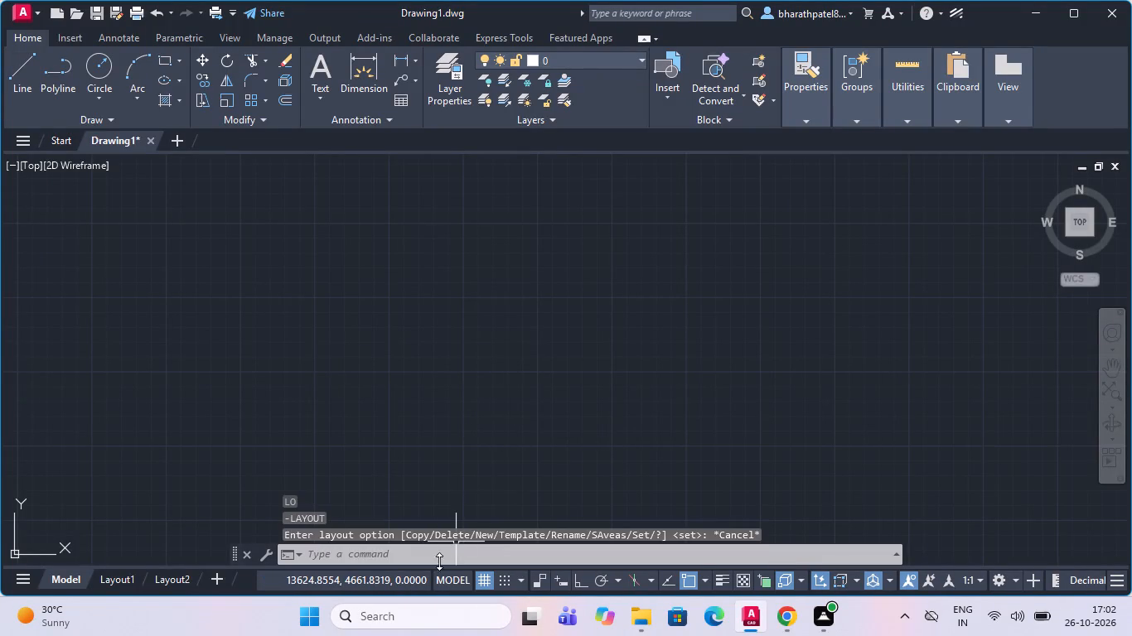
Turn on command log file recording with LOGFILEON.
{"action": "left_click", "coordinate": [434, 553]}
{"action": "type", "text": "log"}
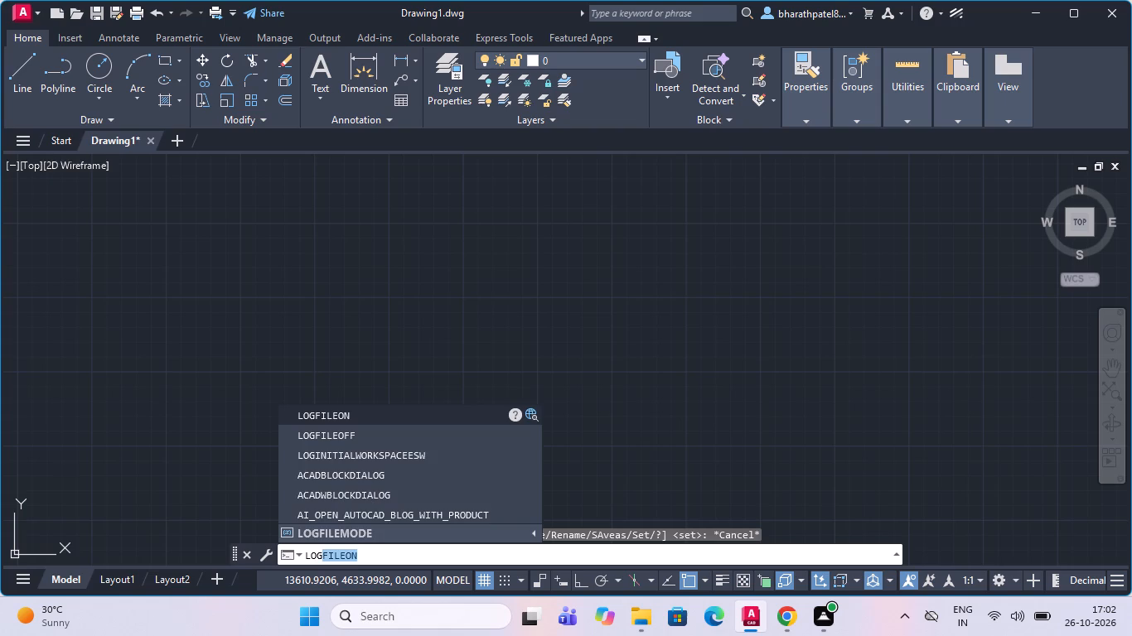
{"action": "key", "text": "Return"}
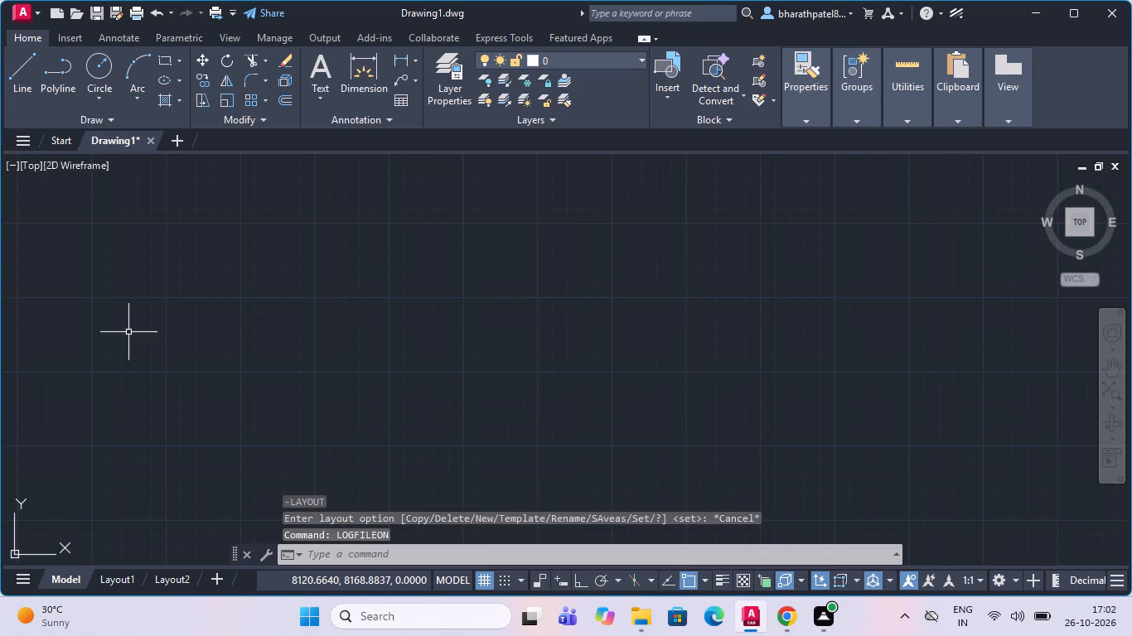
Draw a horizontal line 20 units long, with polar tracking set to 30-degree increments.
{"action": "scroll", "coordinate": [452, 441], "scroll_direction": "down", "scroll_amount": 1}
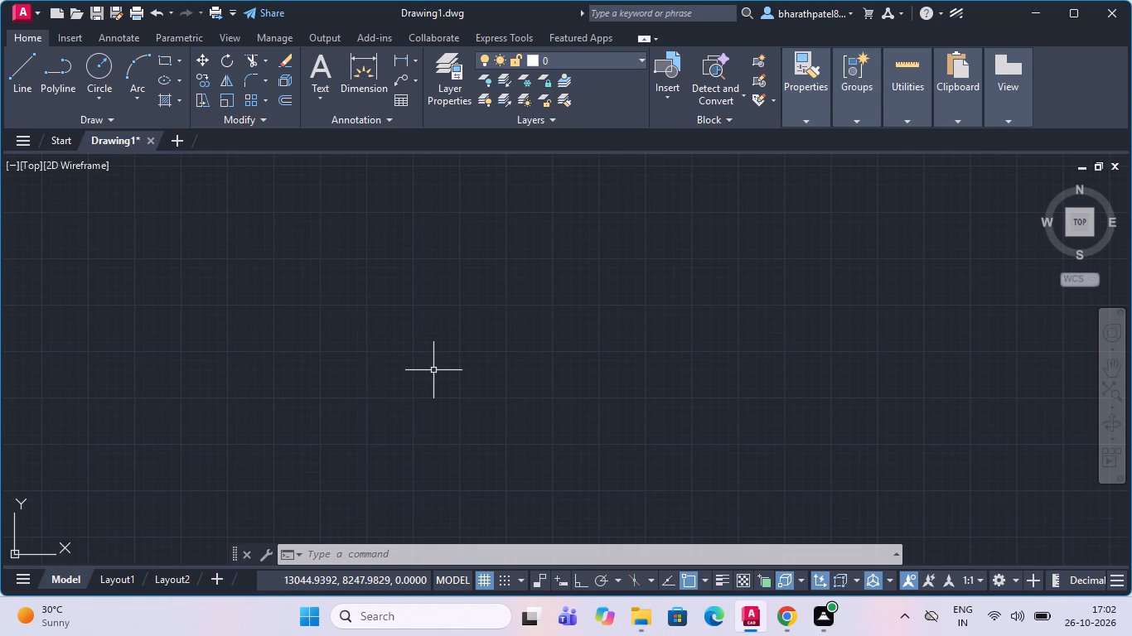
{"action": "left_click", "coordinate": [13, 69]}
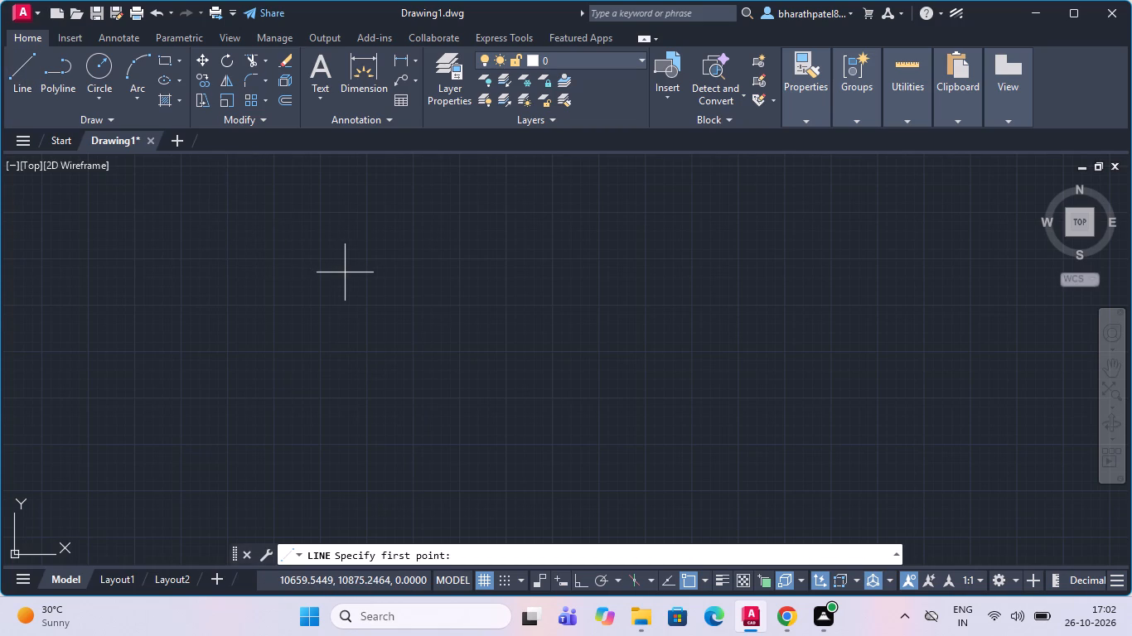
{"action": "left_click", "coordinate": [397, 285]}
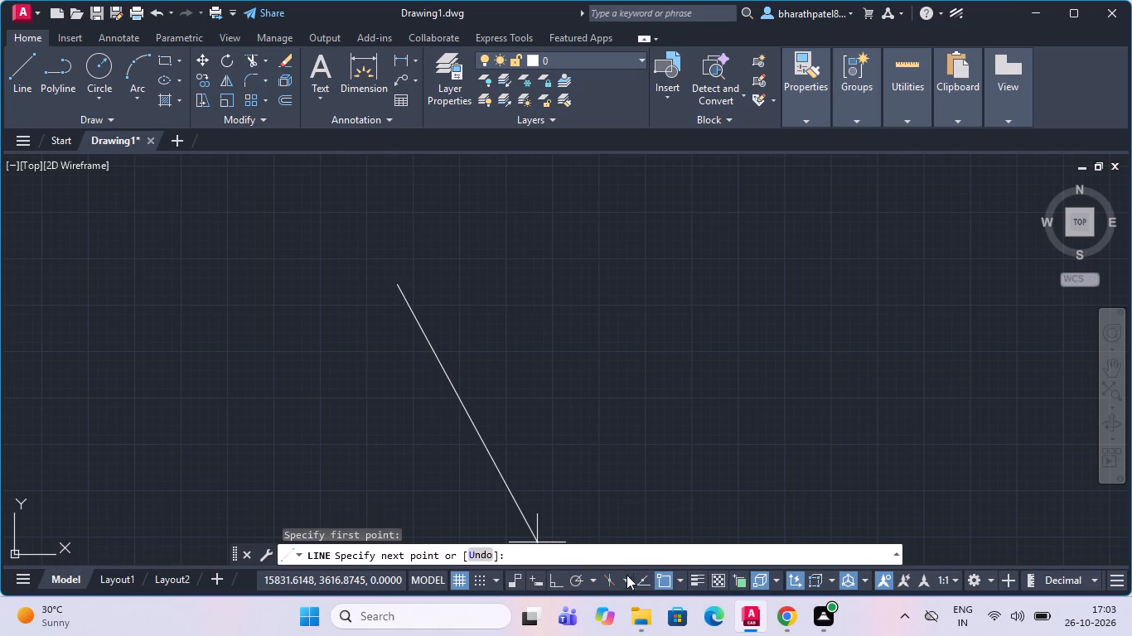
{"action": "left_click", "coordinate": [588, 581]}
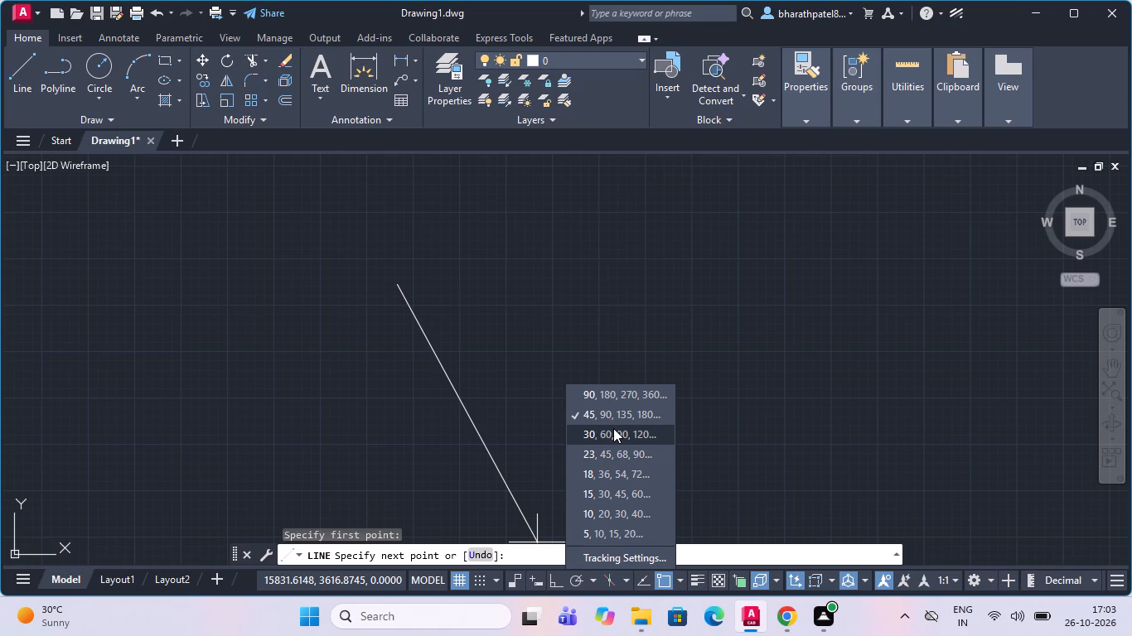
{"action": "left_click", "coordinate": [613, 428]}
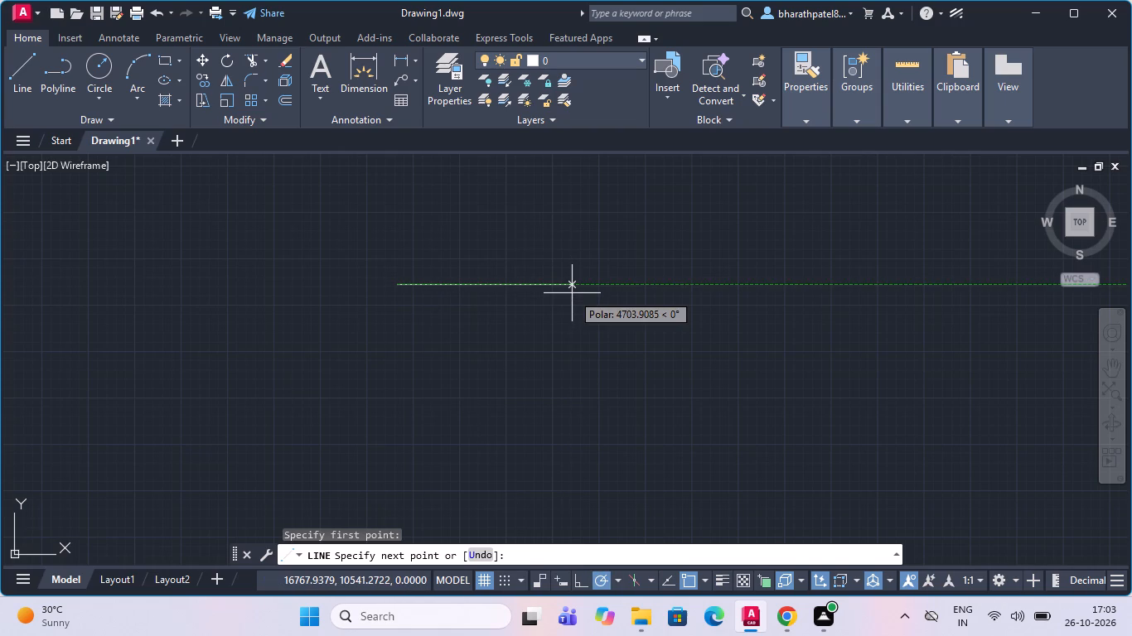
{"action": "key", "text": "2"}
{"action": "key", "text": "0"}
{"action": "key", "text": "Return"}
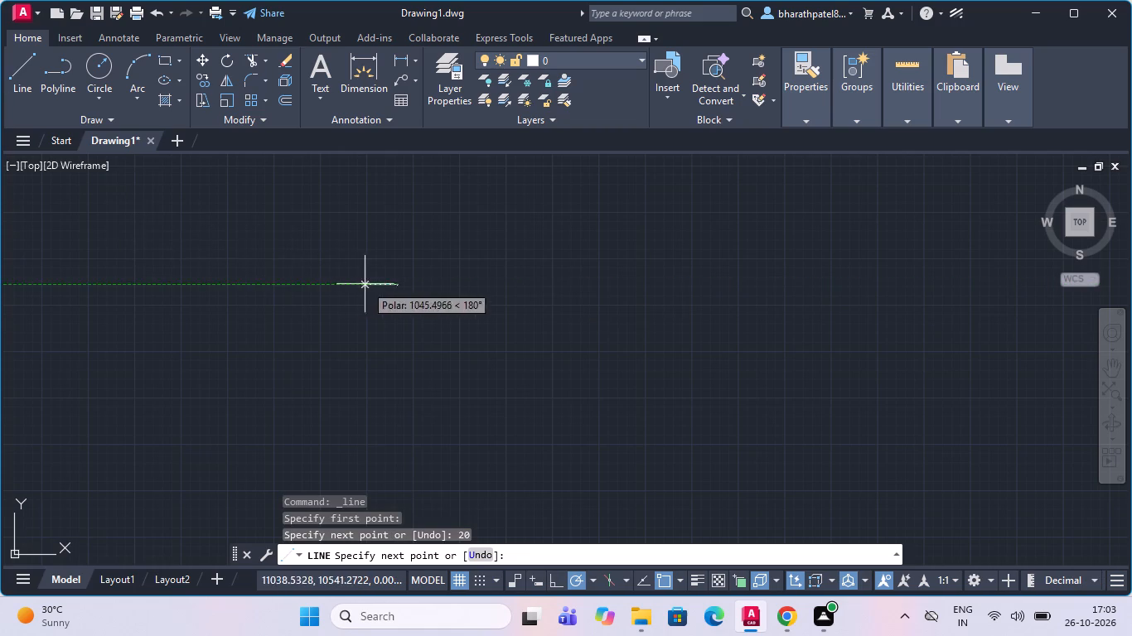
{"action": "scroll", "coordinate": [365, 284], "scroll_direction": "up", "scroll_amount": 5}
{"action": "scroll", "coordinate": [656, 276], "scroll_direction": "up", "scroll_amount": 4}
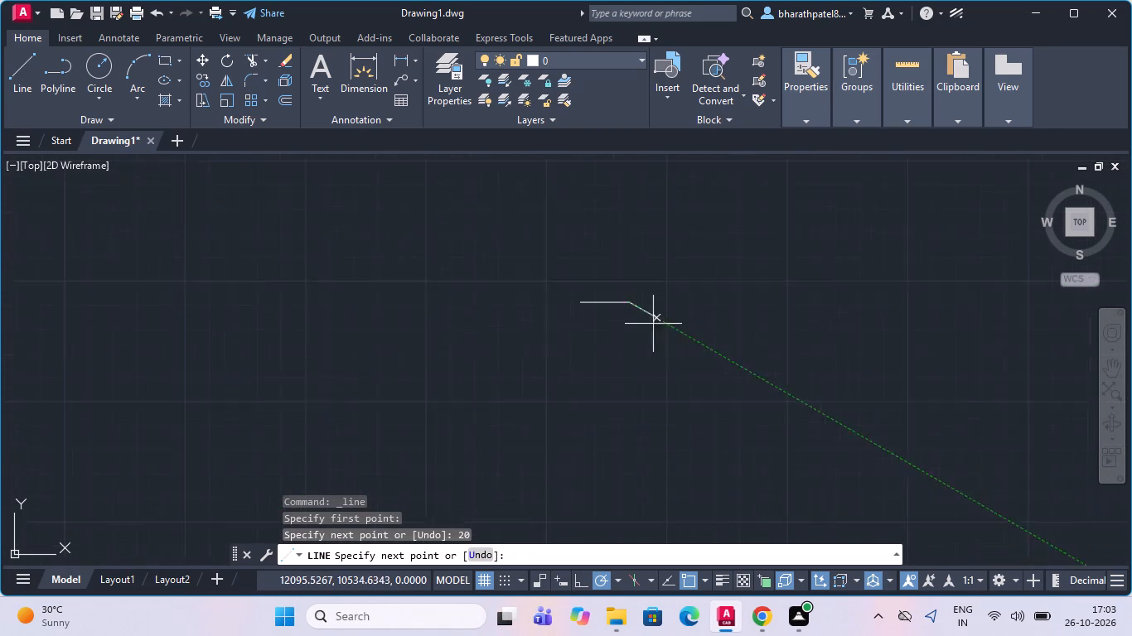
{"action": "scroll", "coordinate": [653, 324], "scroll_direction": "up", "scroll_amount": 1}
{"action": "key", "text": "Escape"}
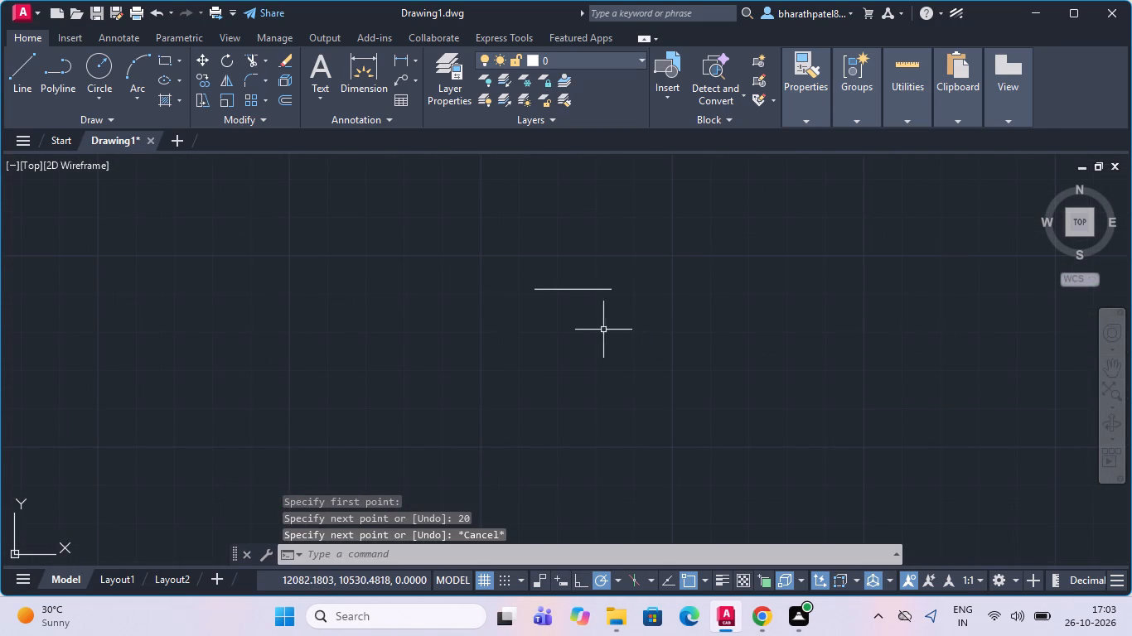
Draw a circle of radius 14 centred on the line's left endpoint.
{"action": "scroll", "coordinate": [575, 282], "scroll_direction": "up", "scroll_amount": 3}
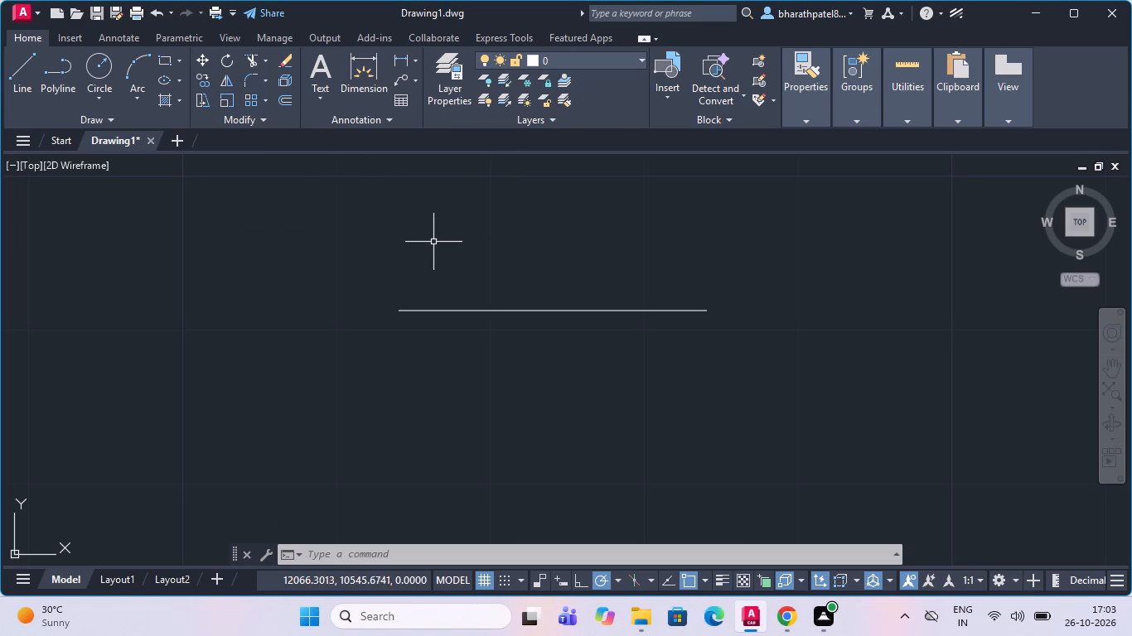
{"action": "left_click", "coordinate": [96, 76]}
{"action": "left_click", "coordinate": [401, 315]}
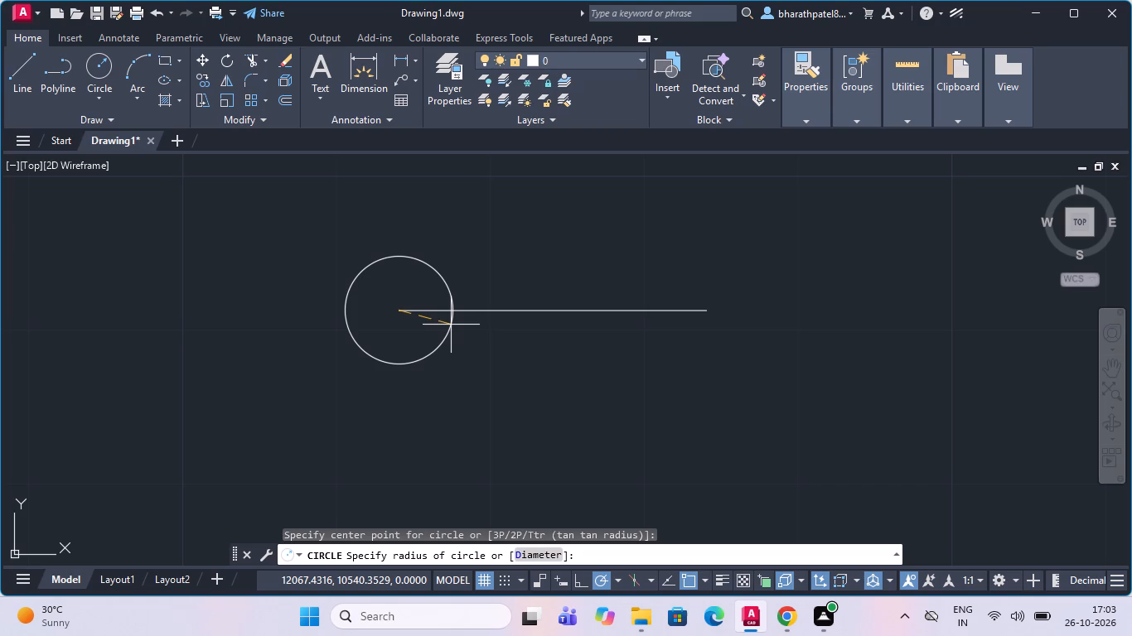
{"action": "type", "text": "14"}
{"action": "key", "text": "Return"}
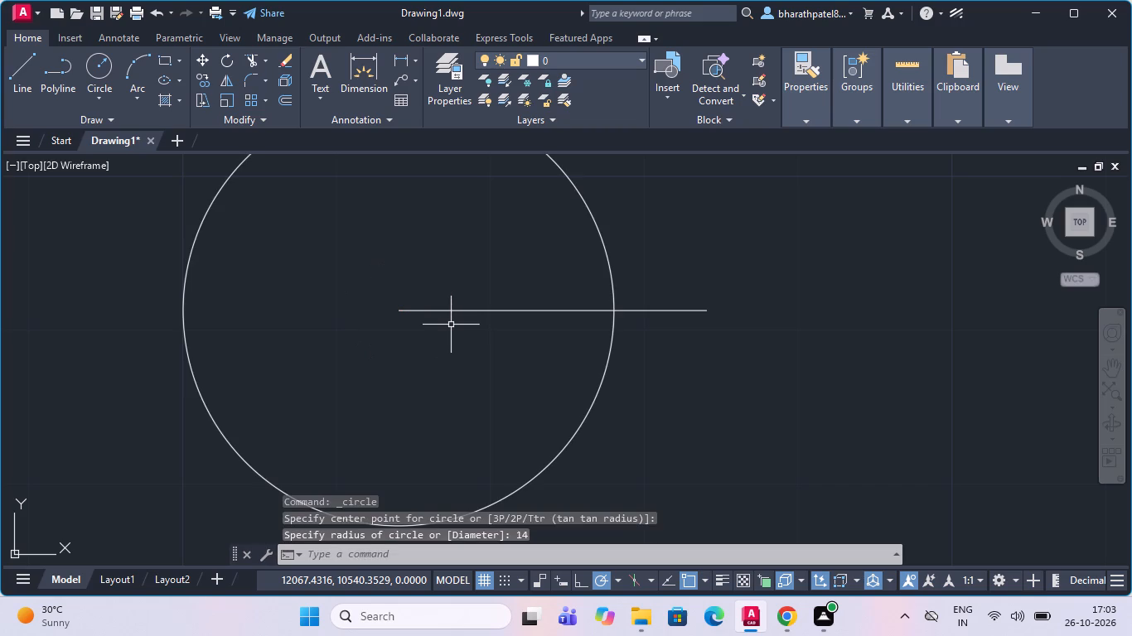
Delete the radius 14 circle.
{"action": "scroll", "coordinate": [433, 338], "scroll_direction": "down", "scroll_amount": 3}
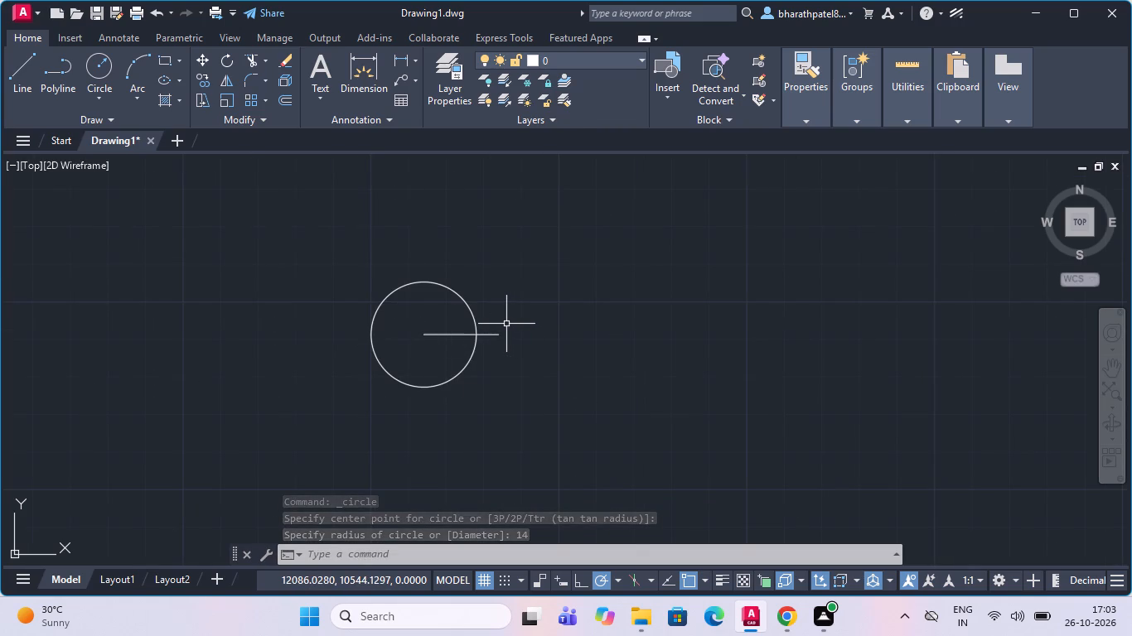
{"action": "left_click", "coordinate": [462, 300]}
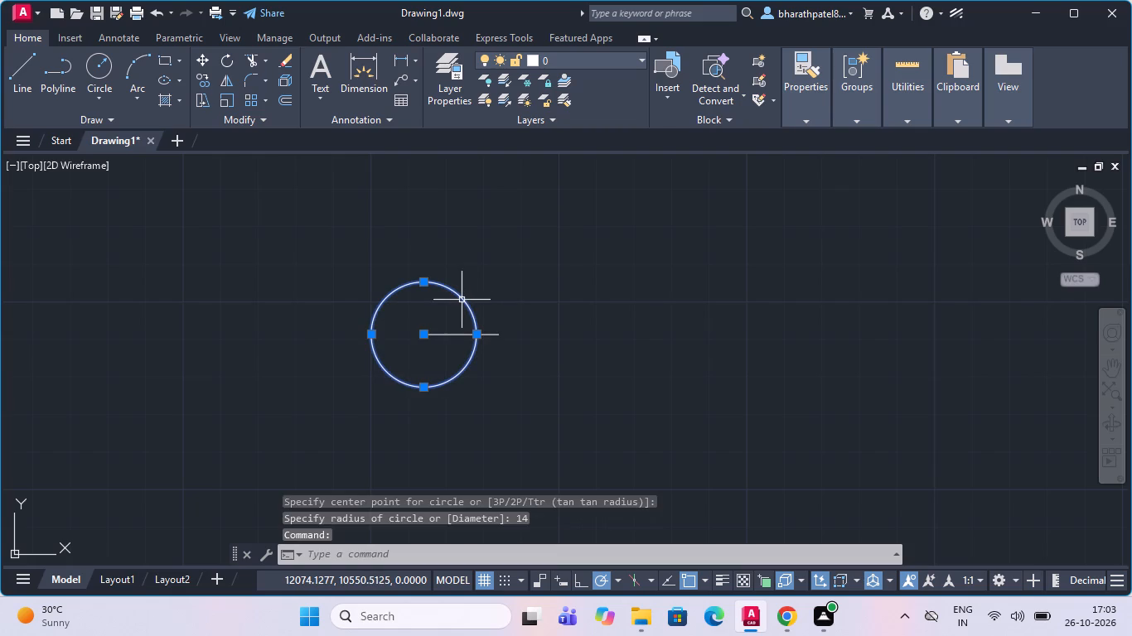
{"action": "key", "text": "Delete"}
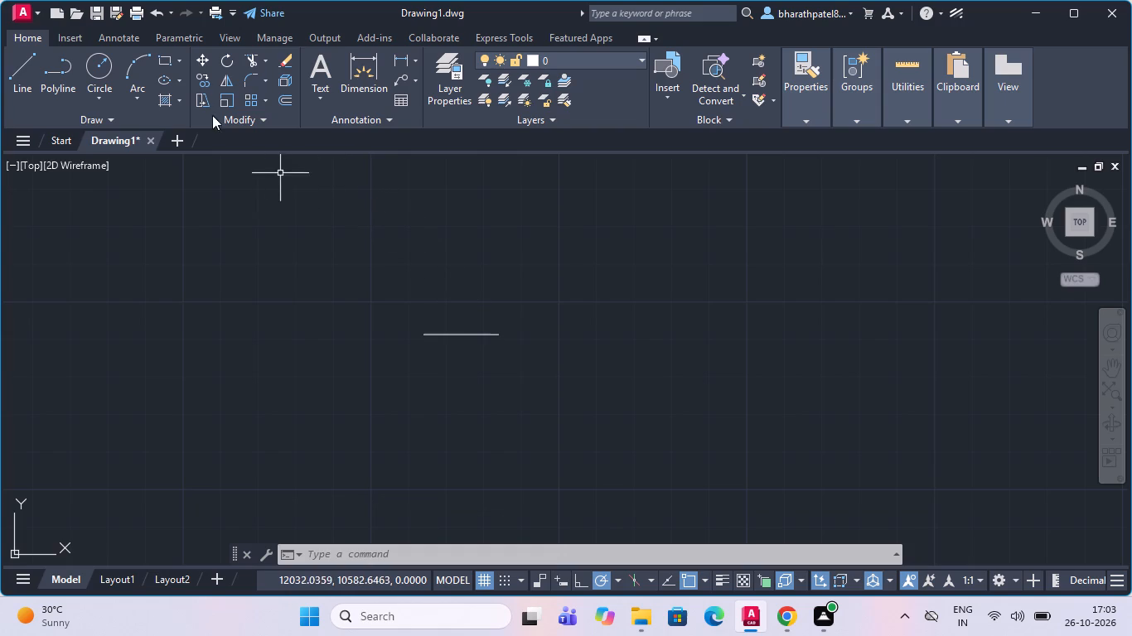
Draw a circle of radius 5.8 centred on the line's left endpoint.
{"action": "left_click", "coordinate": [103, 75]}
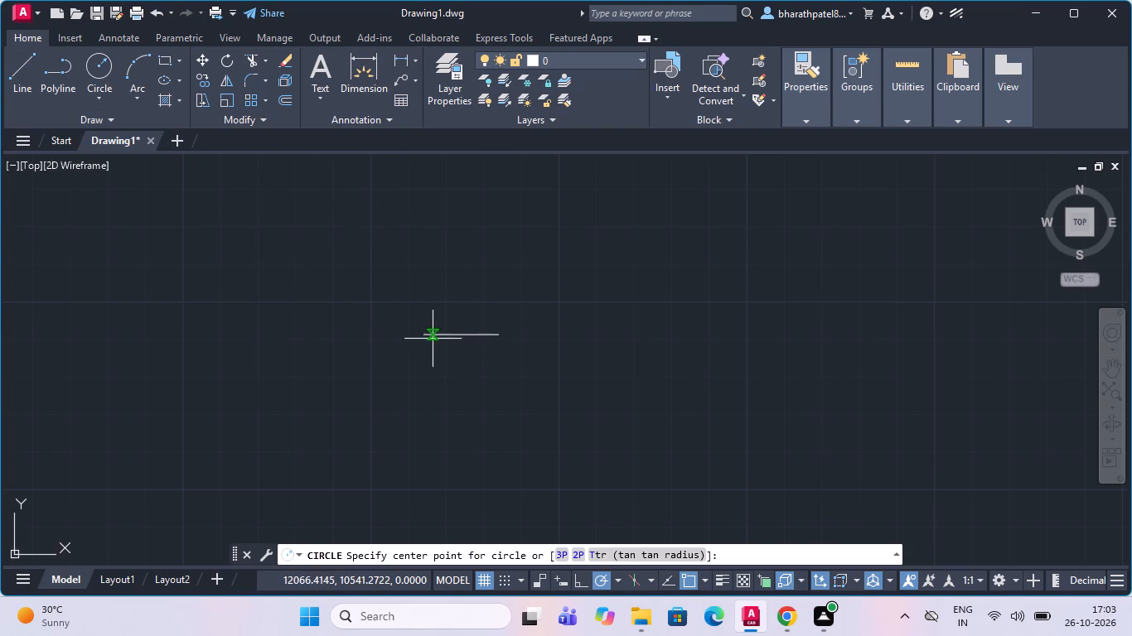
{"action": "left_click_drag", "start_coordinate": [428, 339], "coordinate": [431, 349]}
{"action": "key", "text": "5"}
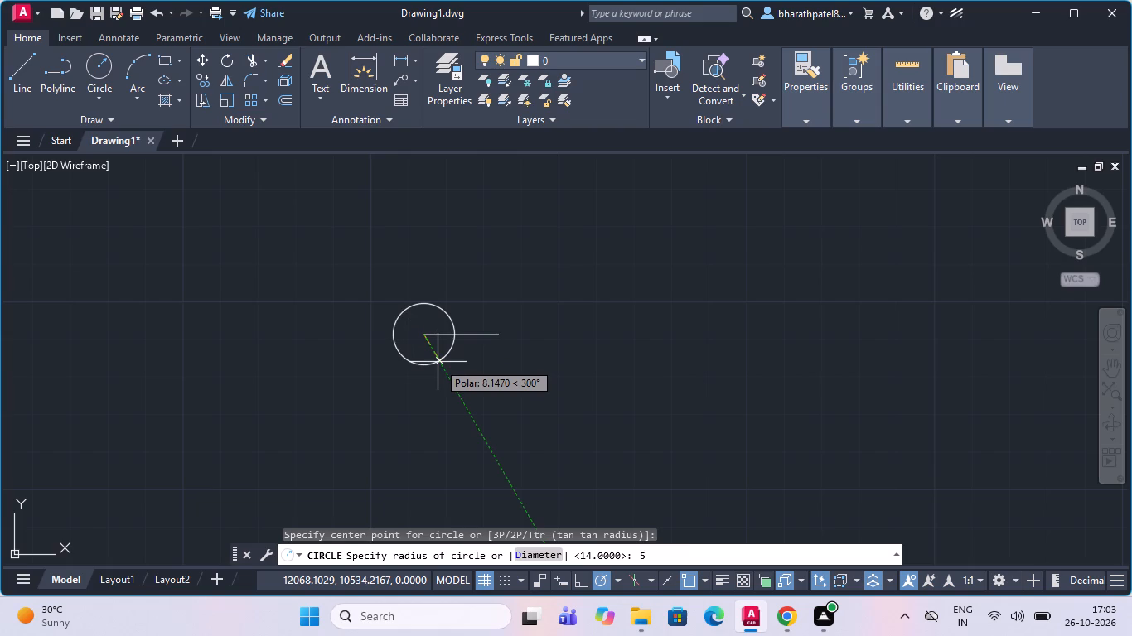
{"action": "type", "text": ".8"}
{"action": "key", "text": "Return"}
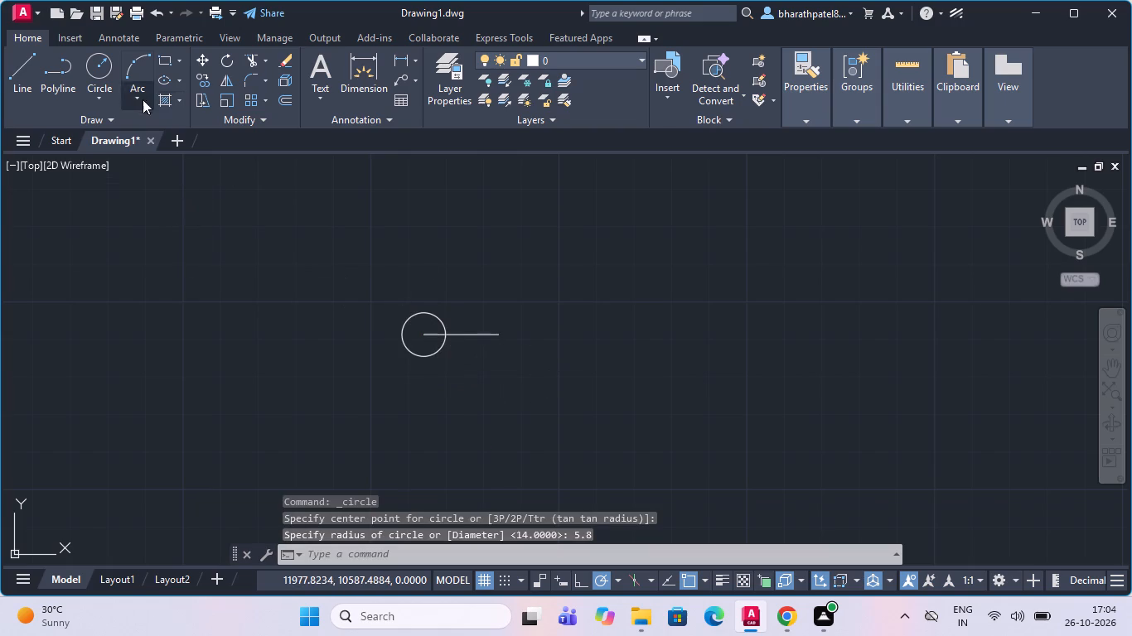
Draw a circle of radius 5.8 centred on the line's right endpoint.
{"action": "left_click", "coordinate": [97, 75]}
{"action": "left_click_drag", "start_coordinate": [503, 337], "coordinate": [503, 340]}
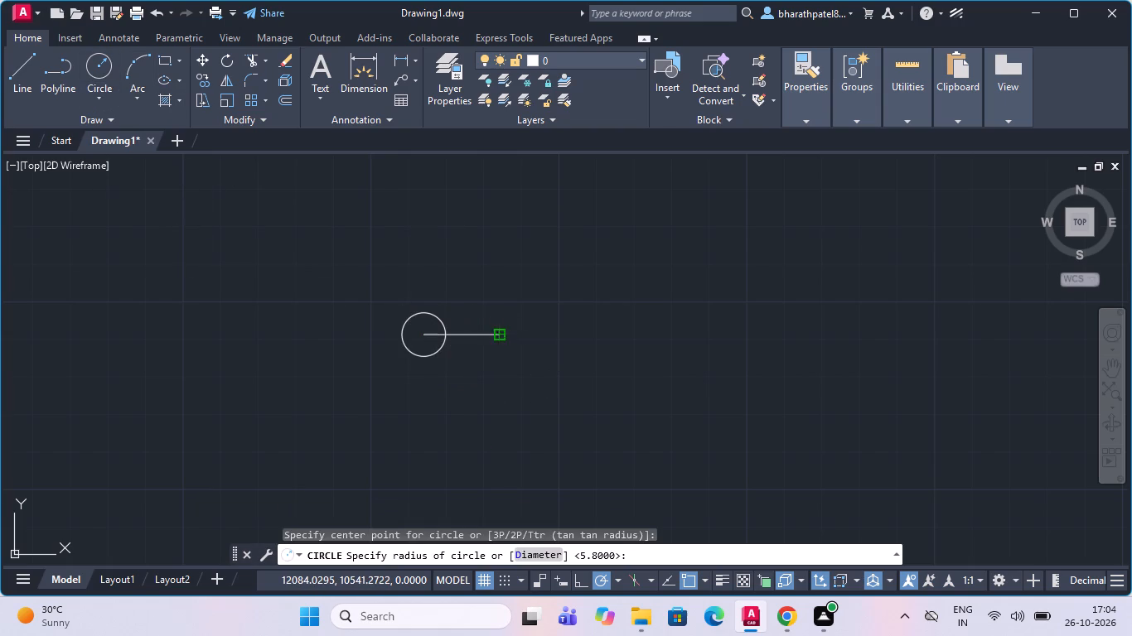
{"action": "left_click_drag", "start_coordinate": [503, 340], "coordinate": [515, 346]}
{"action": "key", "text": "5"}
{"action": "type", "text": ".8"}
{"action": "key", "text": "Return"}
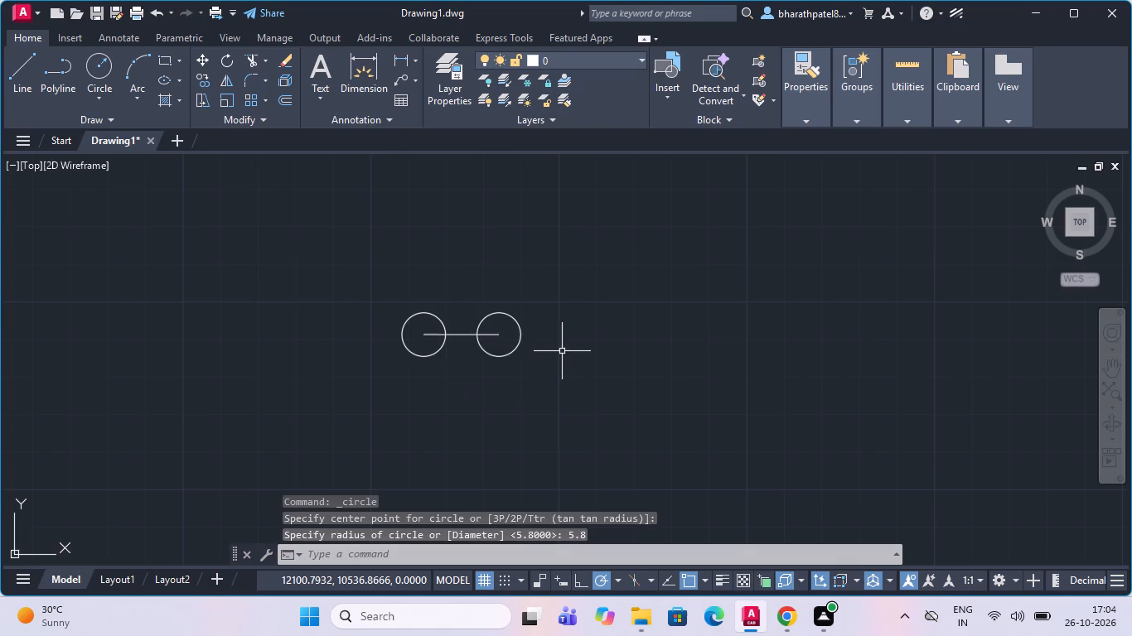
Draw a line joining the tops of the two circles, using the tangent snap.
{"action": "left_click", "coordinate": [19, 62]}
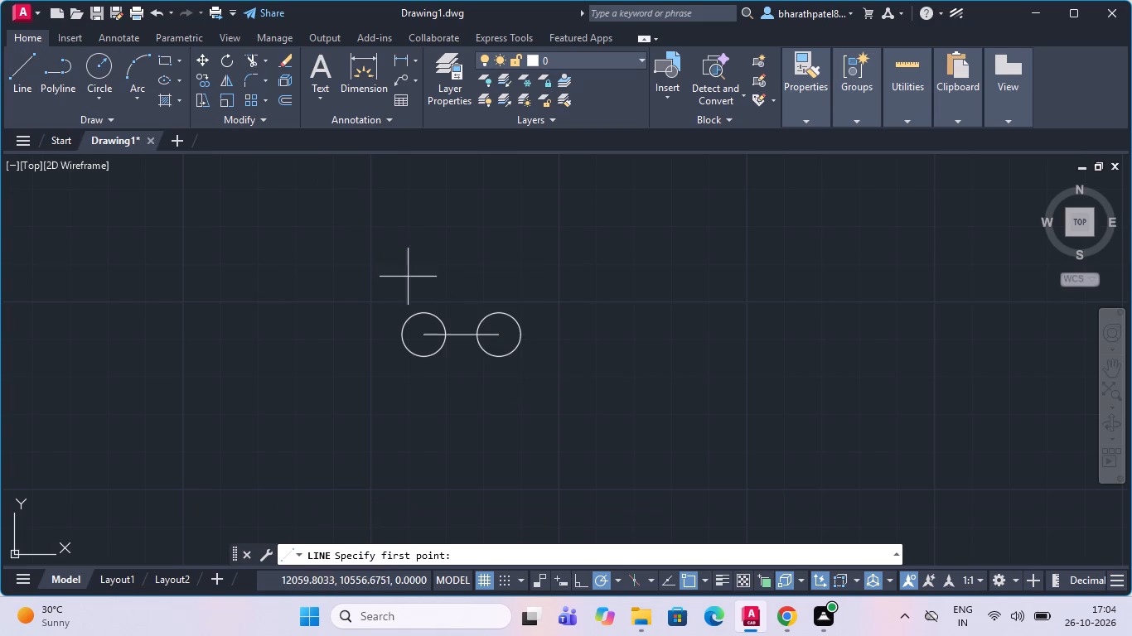
{"action": "type", "text": "tan"}
{"action": "key", "text": "Return"}
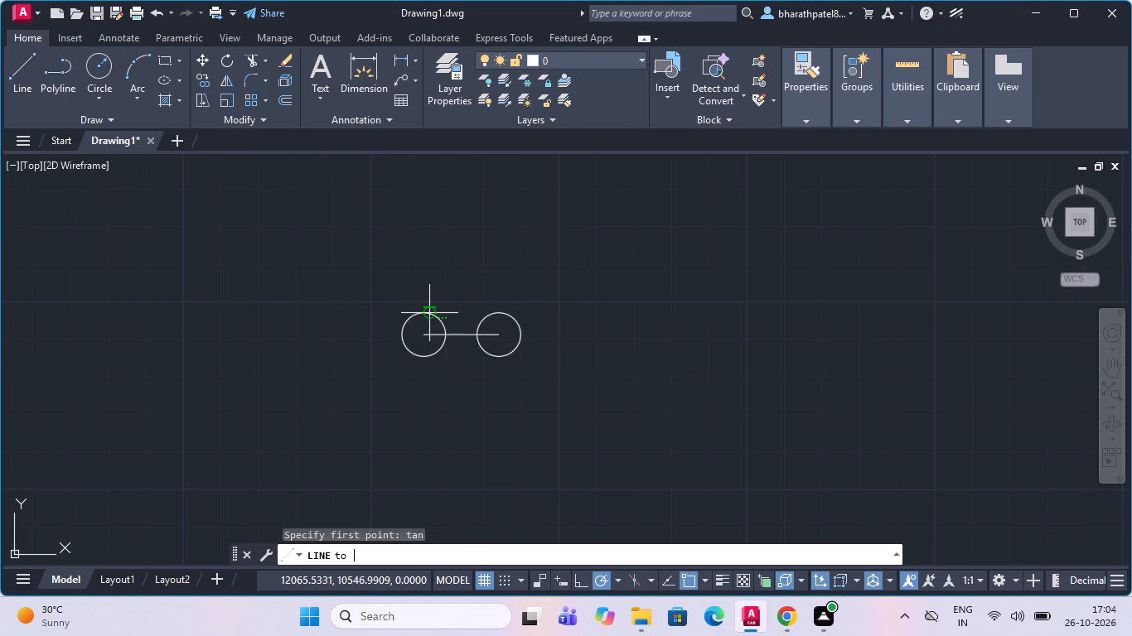
{"action": "left_click", "coordinate": [429, 313]}
{"action": "left_click", "coordinate": [496, 312]}
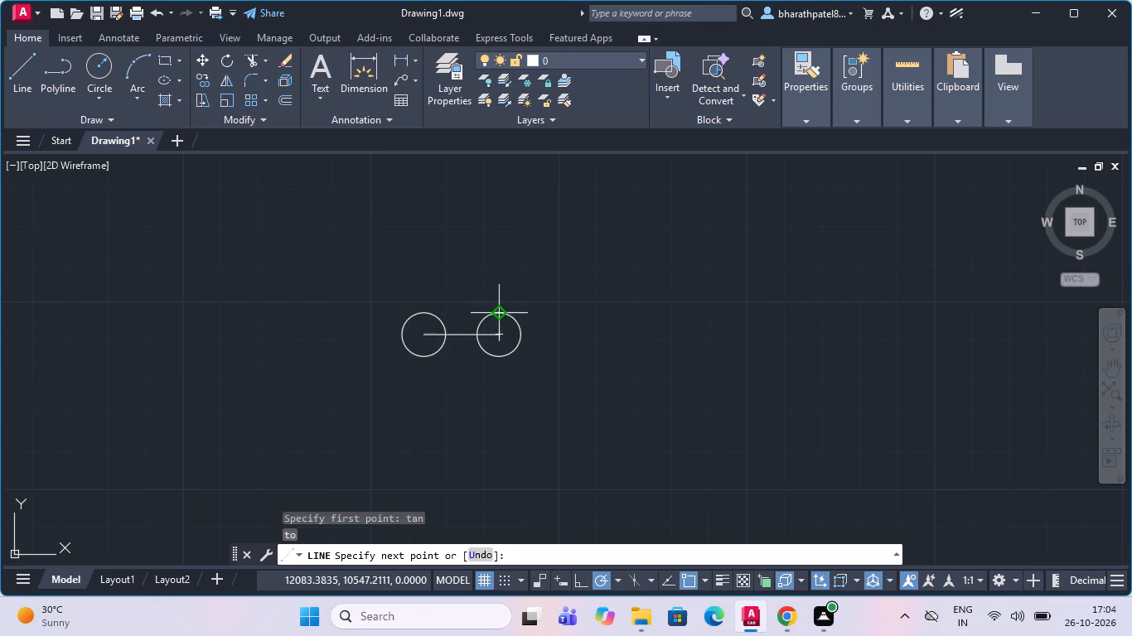
{"action": "left_click", "coordinate": [427, 316]}
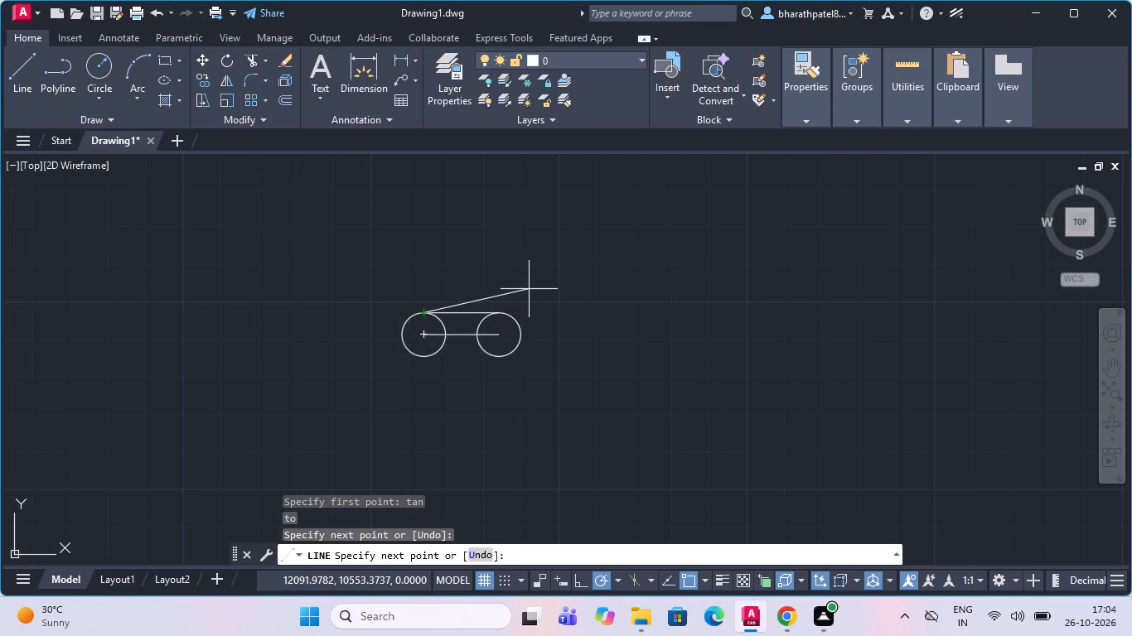
{"action": "key", "text": "Escape"}
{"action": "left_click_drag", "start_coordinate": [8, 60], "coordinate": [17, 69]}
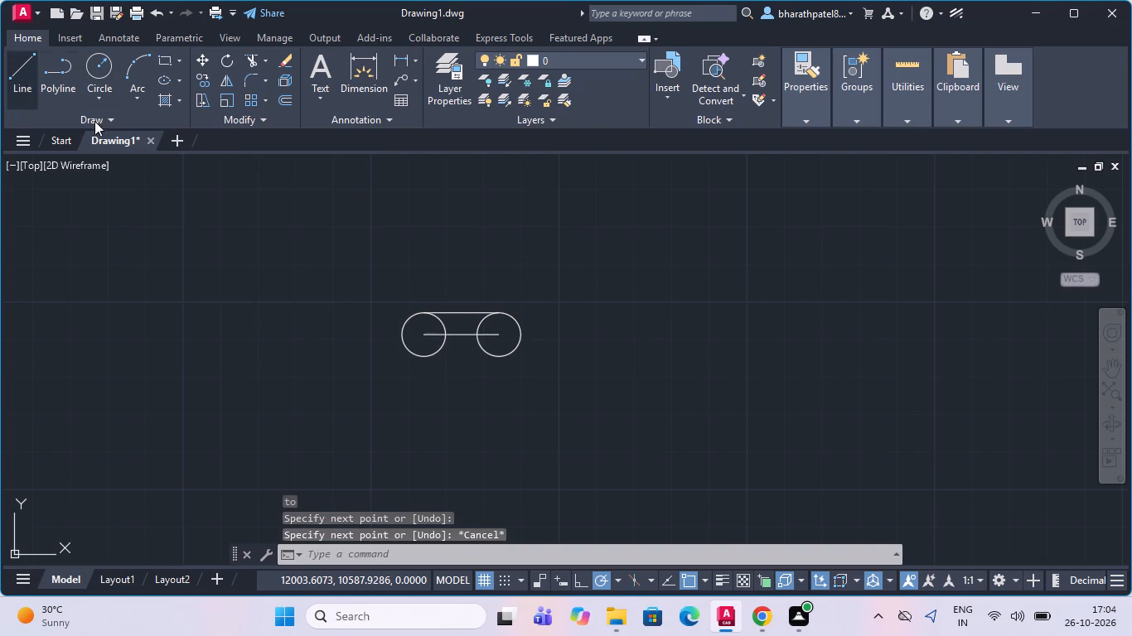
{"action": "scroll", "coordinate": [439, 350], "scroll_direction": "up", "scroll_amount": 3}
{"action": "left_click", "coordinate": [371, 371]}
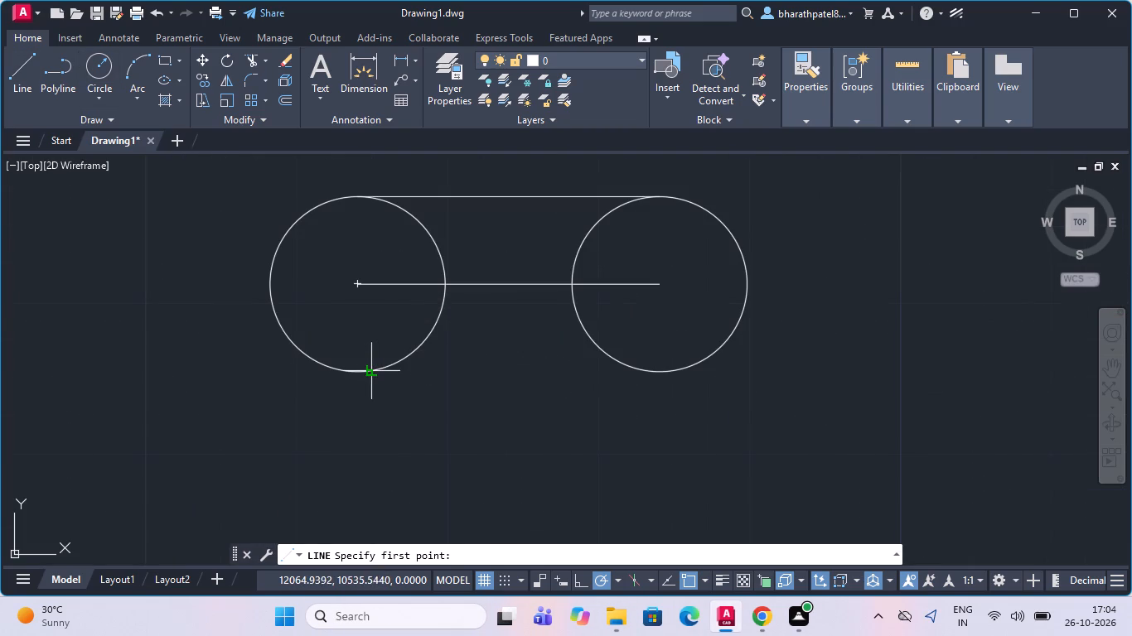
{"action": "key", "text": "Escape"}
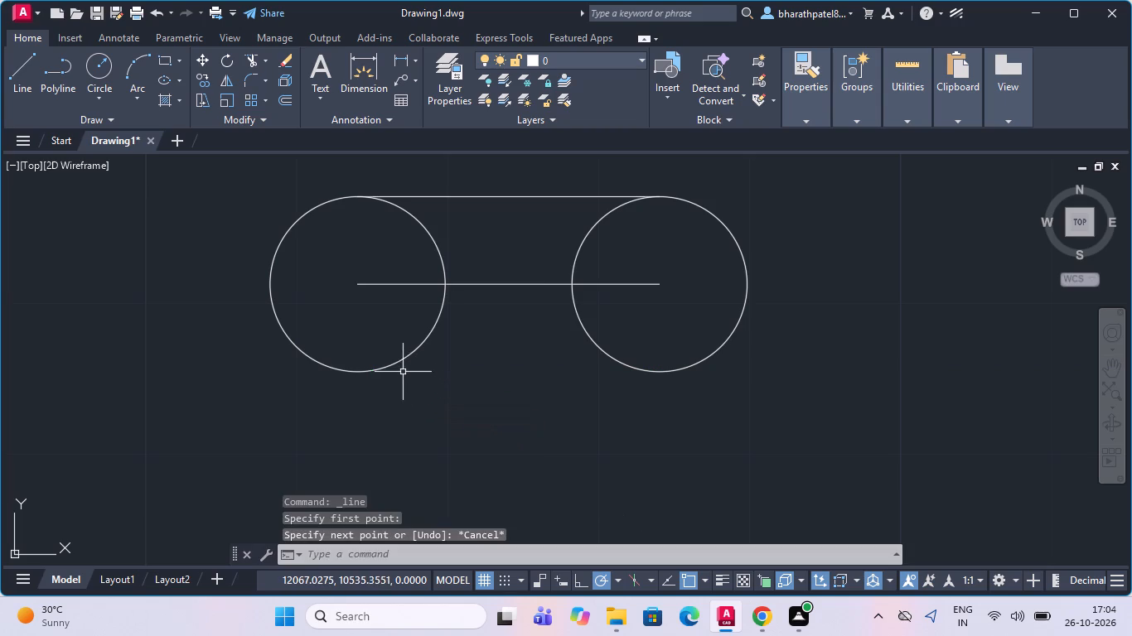
Draw a line joining the bottoms of the two circles, using the tangent snap at both ends.
{"action": "key", "text": "space"}
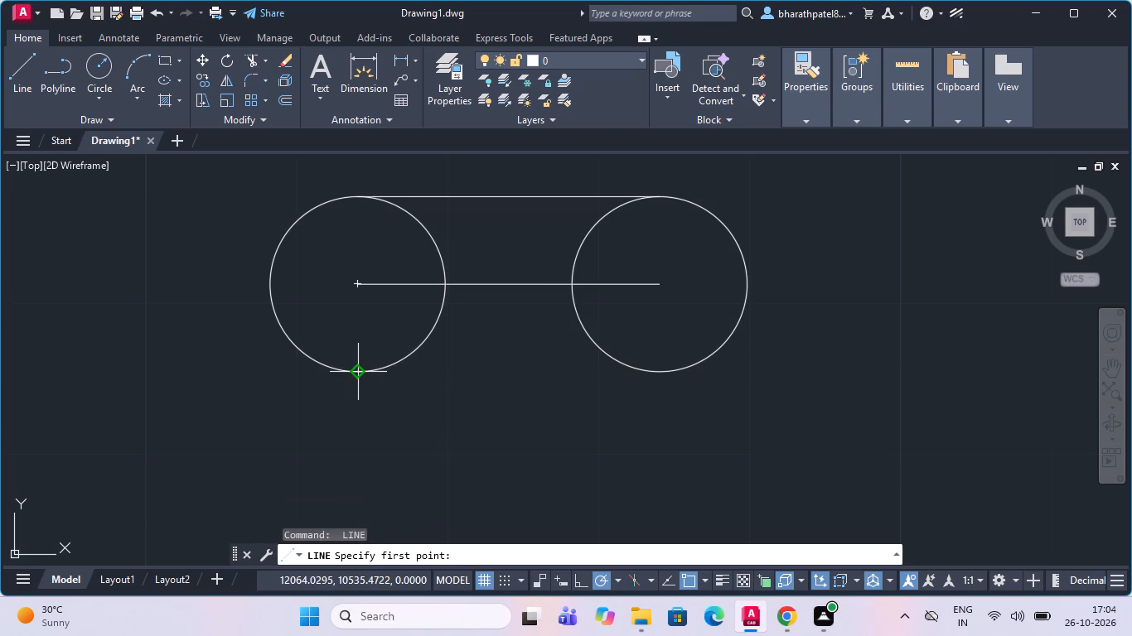
{"action": "type", "text": "tan"}
{"action": "key", "text": "Return"}
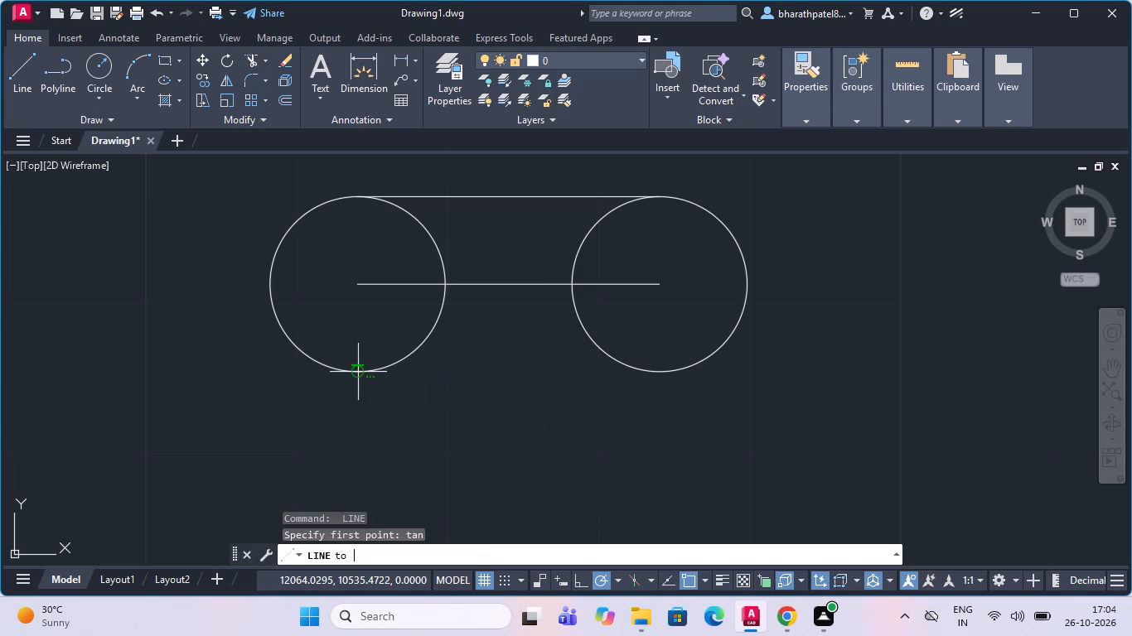
{"action": "left_click", "coordinate": [358, 373]}
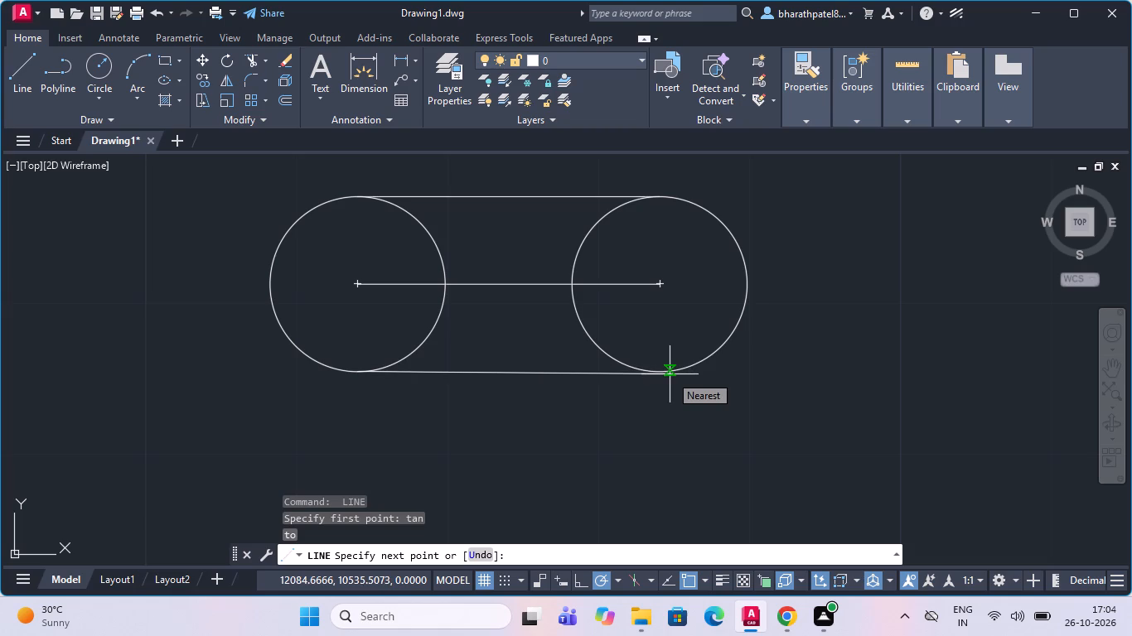
{"action": "type", "text": "tan"}
{"action": "key", "text": "Return"}
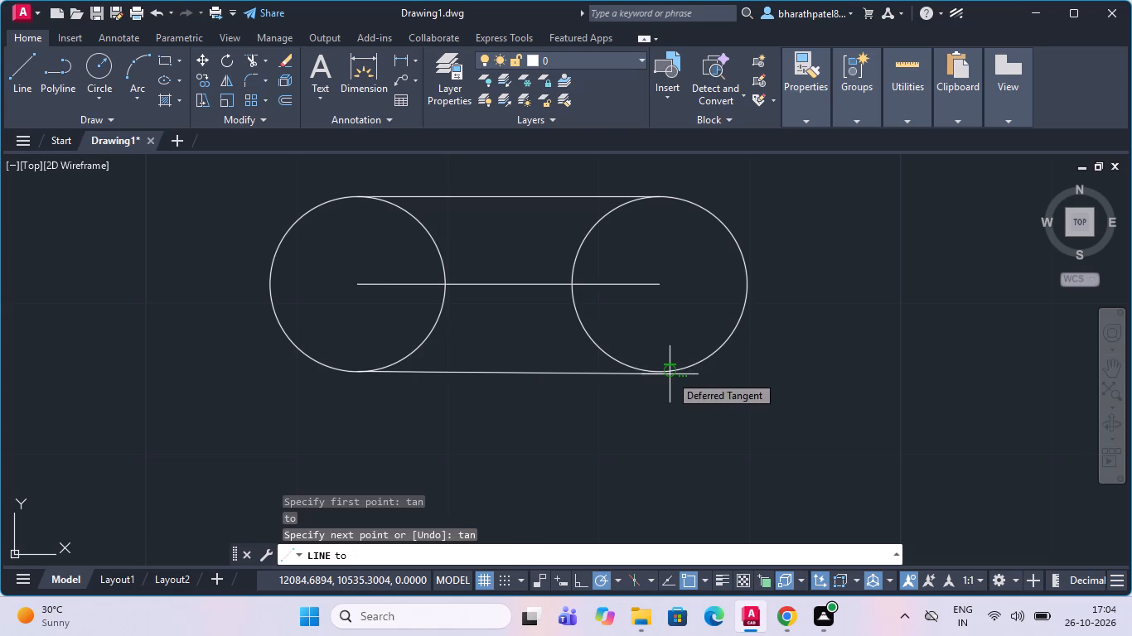
{"action": "left_click", "coordinate": [675, 372]}
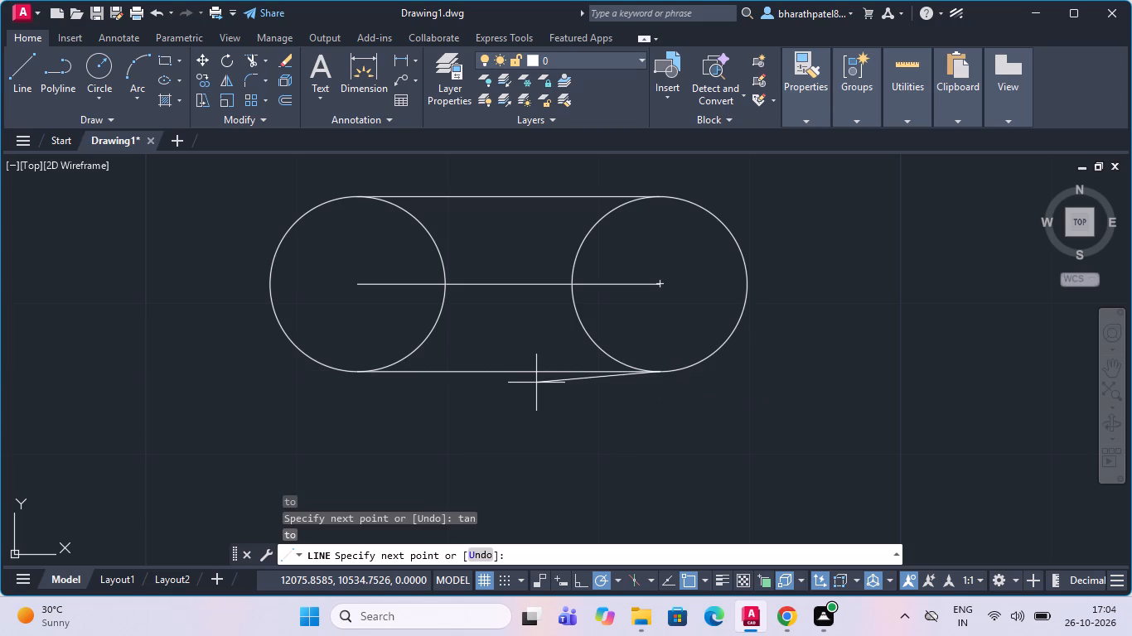
{"action": "key", "text": "Escape"}
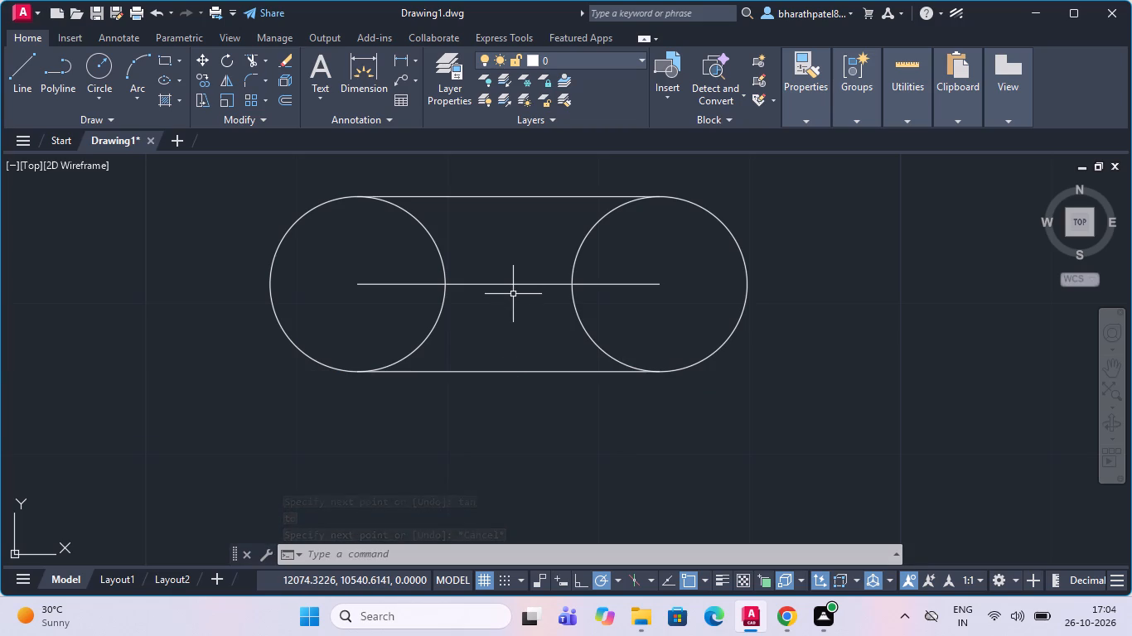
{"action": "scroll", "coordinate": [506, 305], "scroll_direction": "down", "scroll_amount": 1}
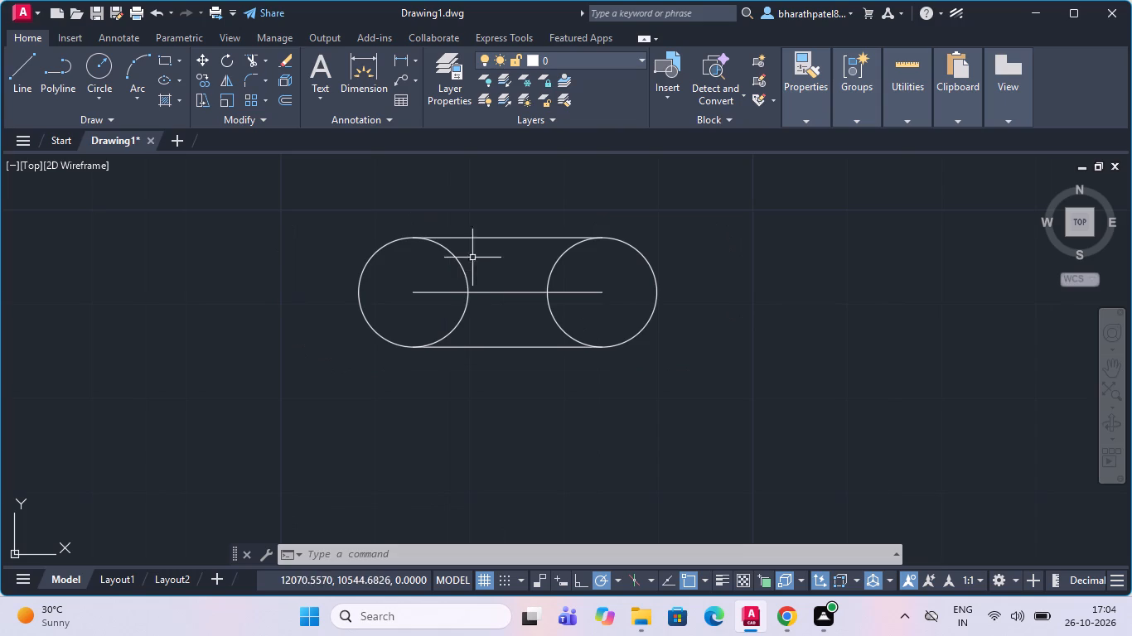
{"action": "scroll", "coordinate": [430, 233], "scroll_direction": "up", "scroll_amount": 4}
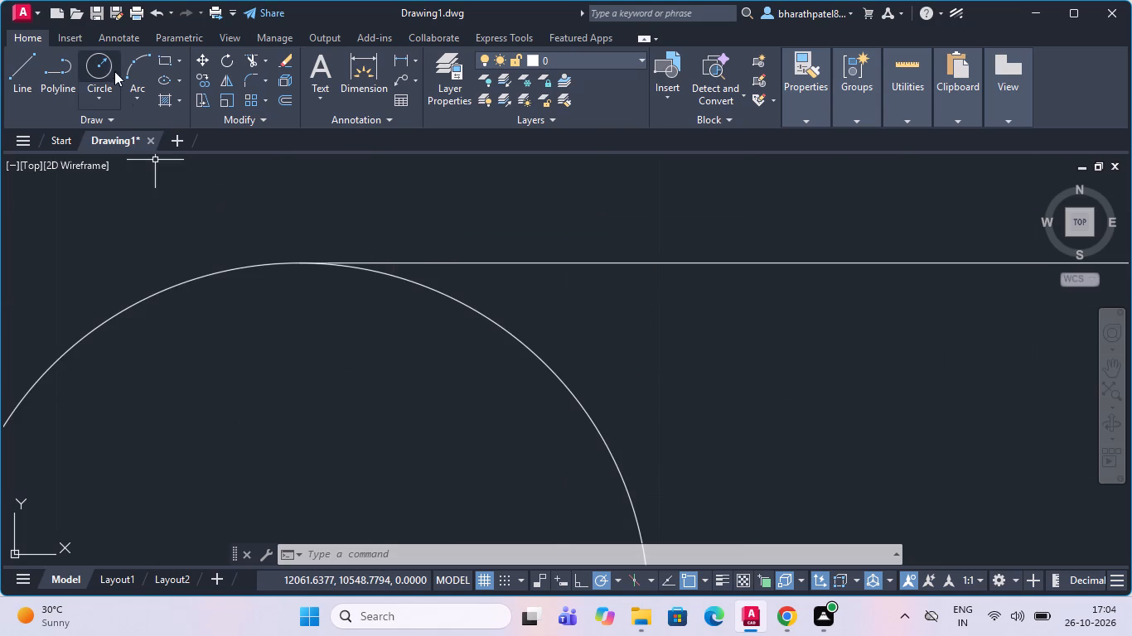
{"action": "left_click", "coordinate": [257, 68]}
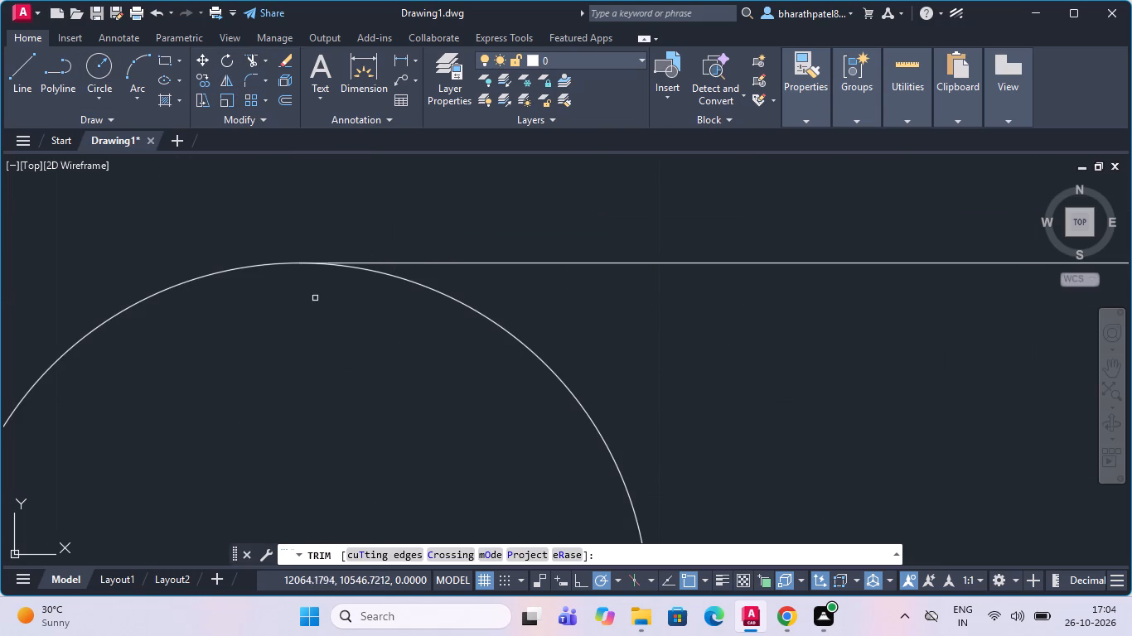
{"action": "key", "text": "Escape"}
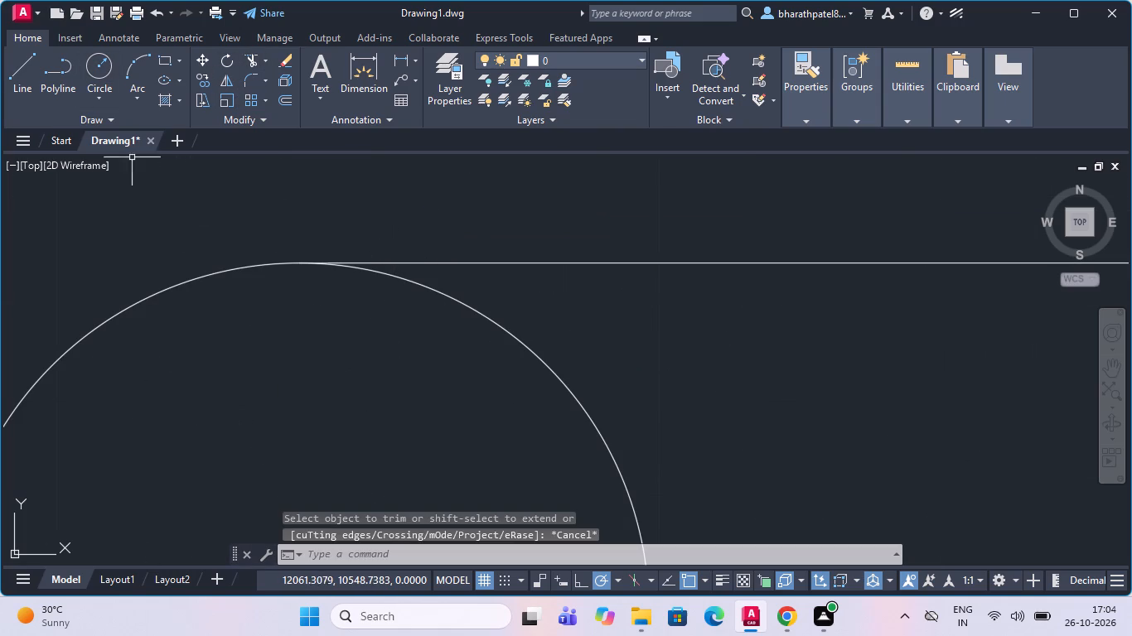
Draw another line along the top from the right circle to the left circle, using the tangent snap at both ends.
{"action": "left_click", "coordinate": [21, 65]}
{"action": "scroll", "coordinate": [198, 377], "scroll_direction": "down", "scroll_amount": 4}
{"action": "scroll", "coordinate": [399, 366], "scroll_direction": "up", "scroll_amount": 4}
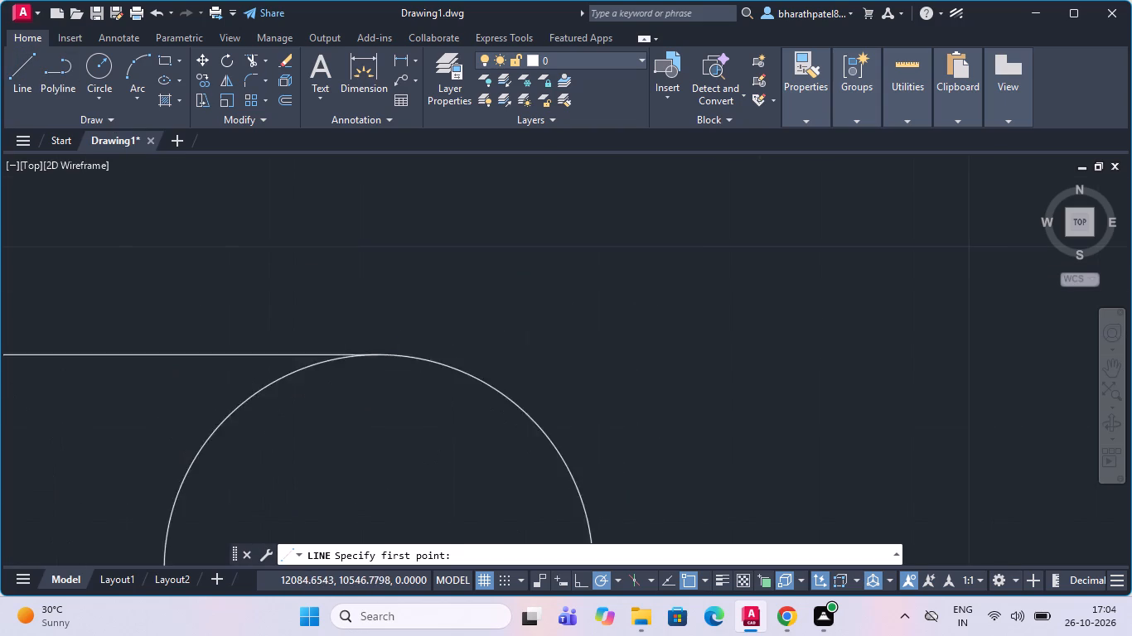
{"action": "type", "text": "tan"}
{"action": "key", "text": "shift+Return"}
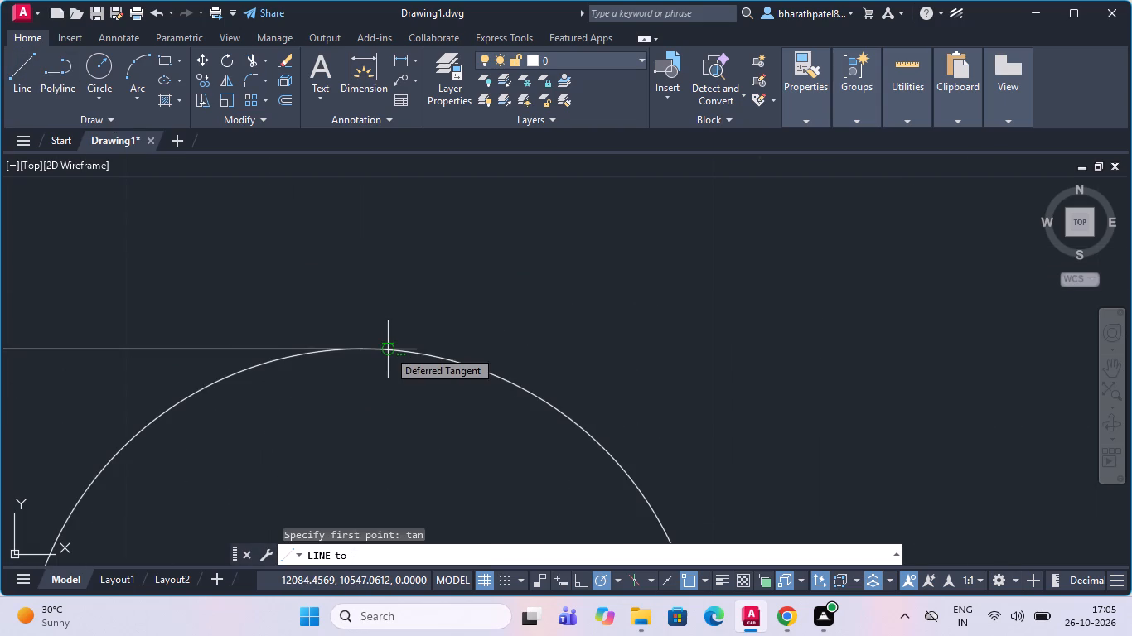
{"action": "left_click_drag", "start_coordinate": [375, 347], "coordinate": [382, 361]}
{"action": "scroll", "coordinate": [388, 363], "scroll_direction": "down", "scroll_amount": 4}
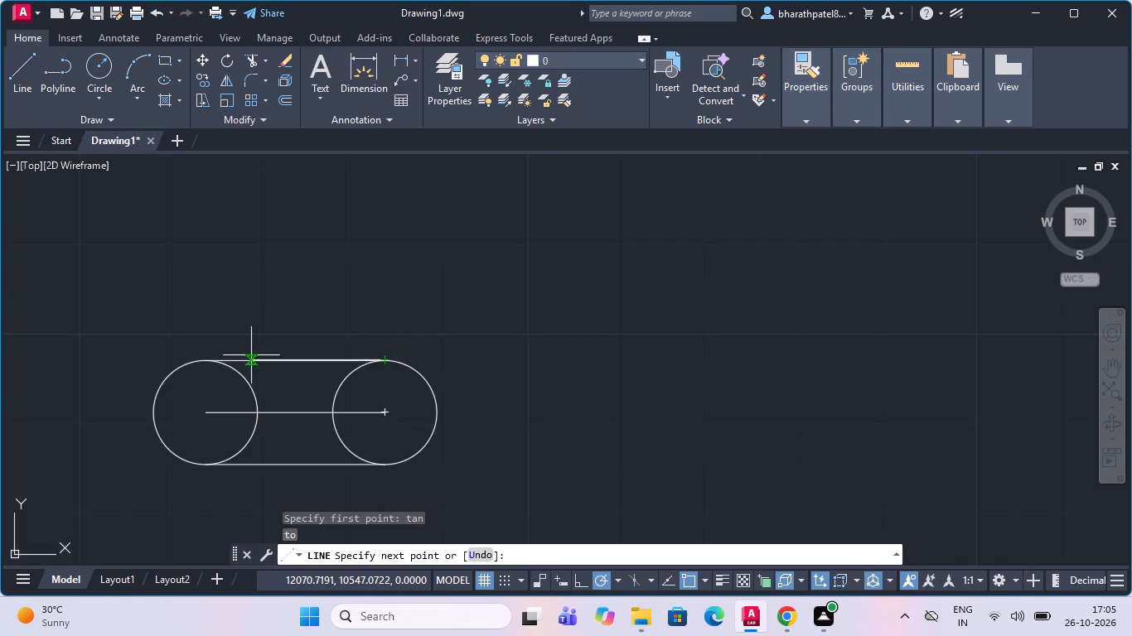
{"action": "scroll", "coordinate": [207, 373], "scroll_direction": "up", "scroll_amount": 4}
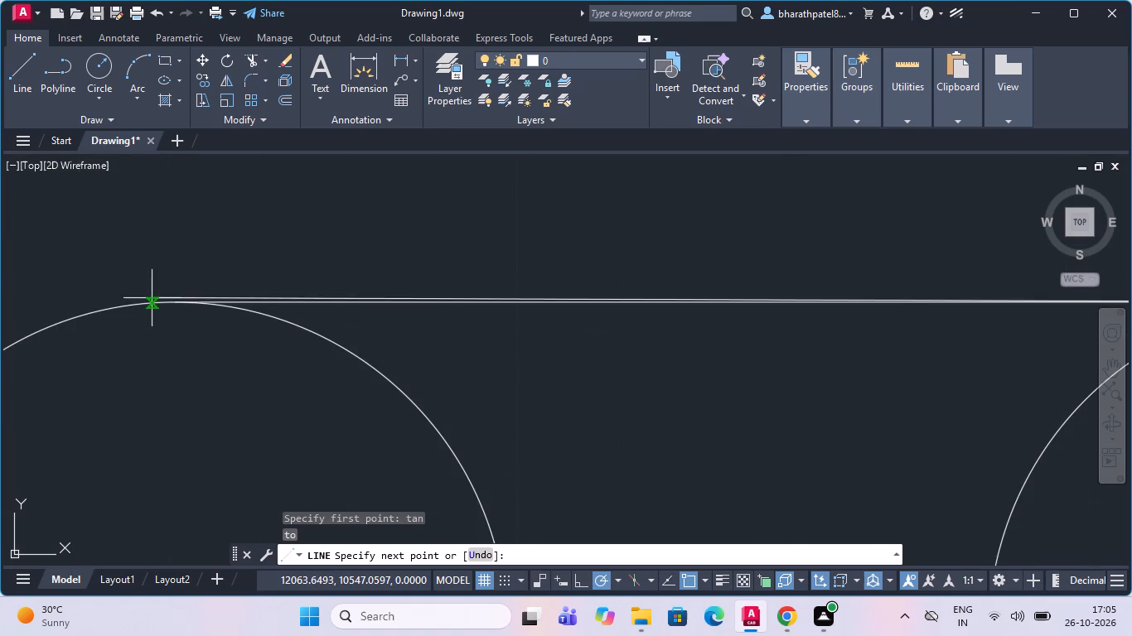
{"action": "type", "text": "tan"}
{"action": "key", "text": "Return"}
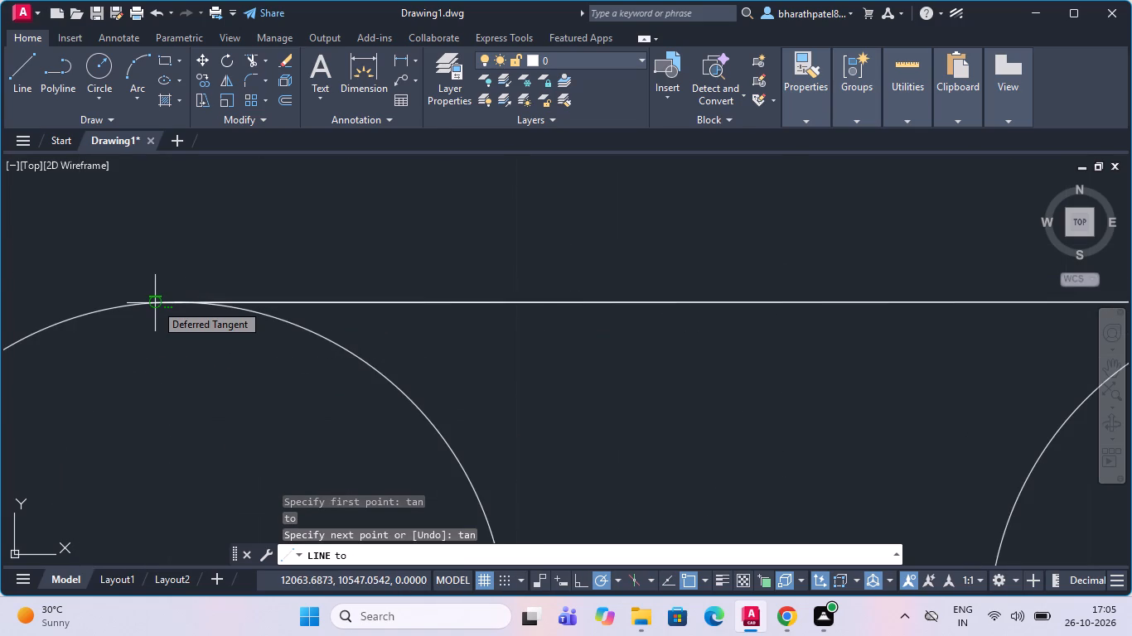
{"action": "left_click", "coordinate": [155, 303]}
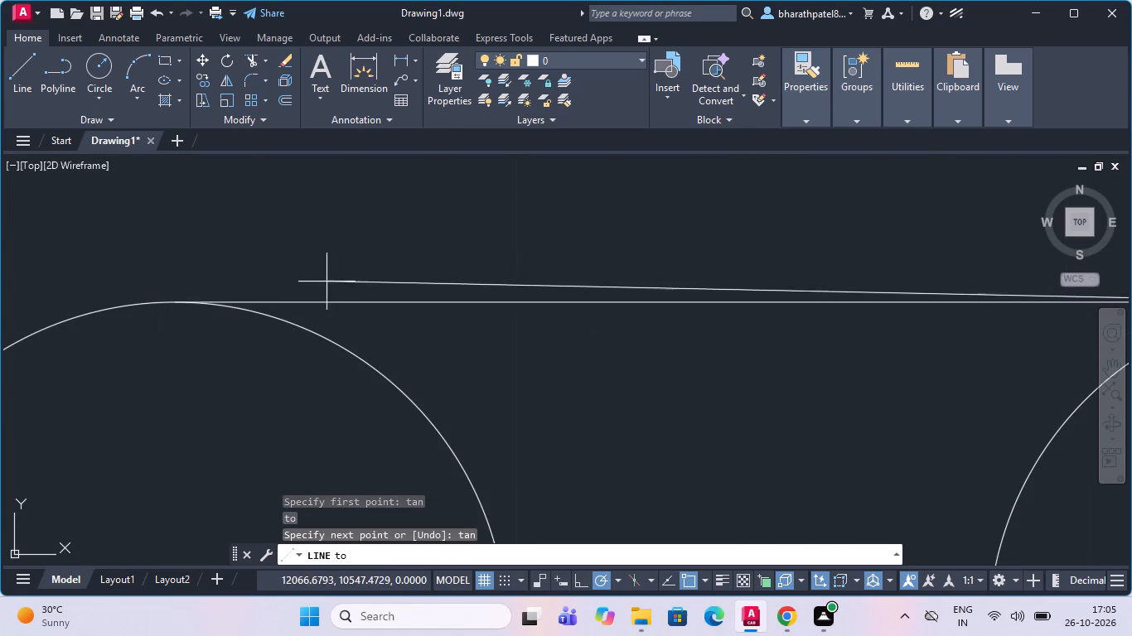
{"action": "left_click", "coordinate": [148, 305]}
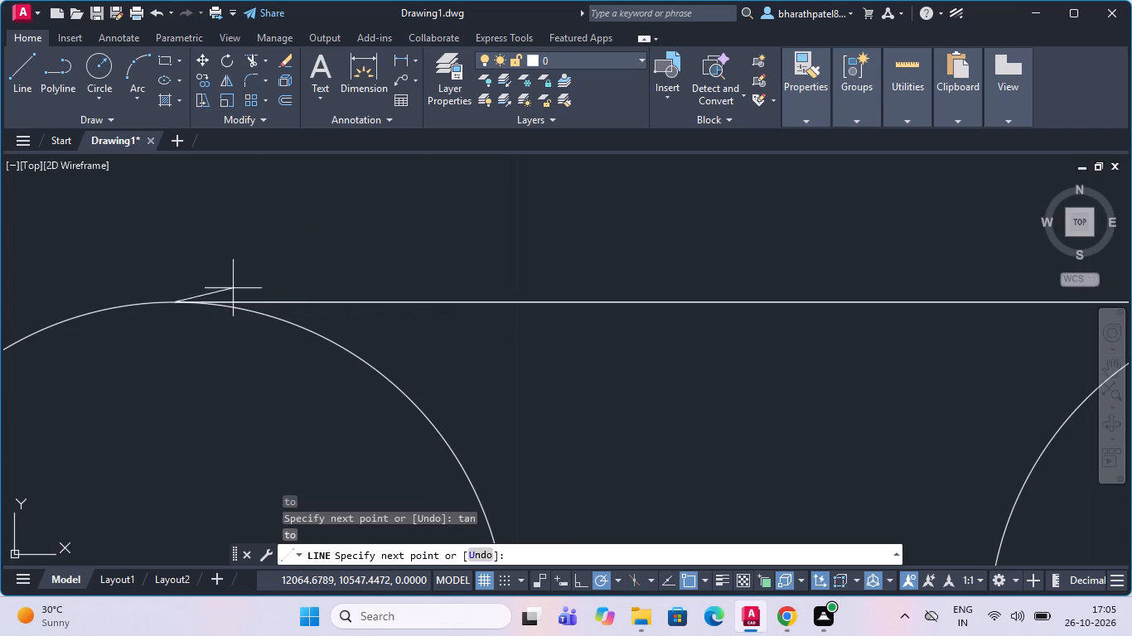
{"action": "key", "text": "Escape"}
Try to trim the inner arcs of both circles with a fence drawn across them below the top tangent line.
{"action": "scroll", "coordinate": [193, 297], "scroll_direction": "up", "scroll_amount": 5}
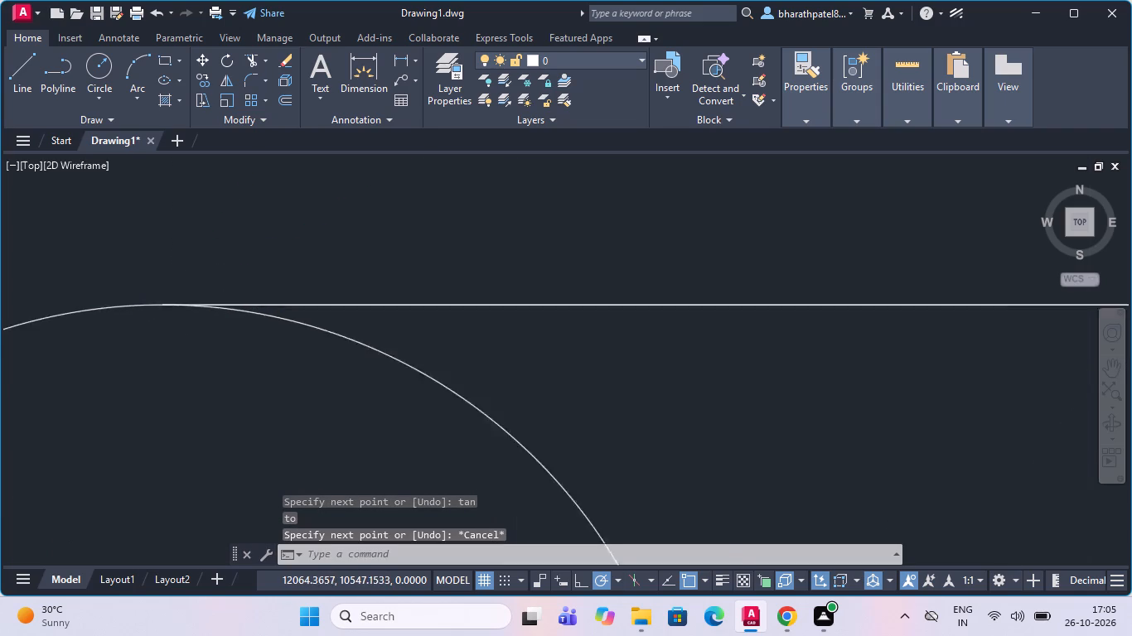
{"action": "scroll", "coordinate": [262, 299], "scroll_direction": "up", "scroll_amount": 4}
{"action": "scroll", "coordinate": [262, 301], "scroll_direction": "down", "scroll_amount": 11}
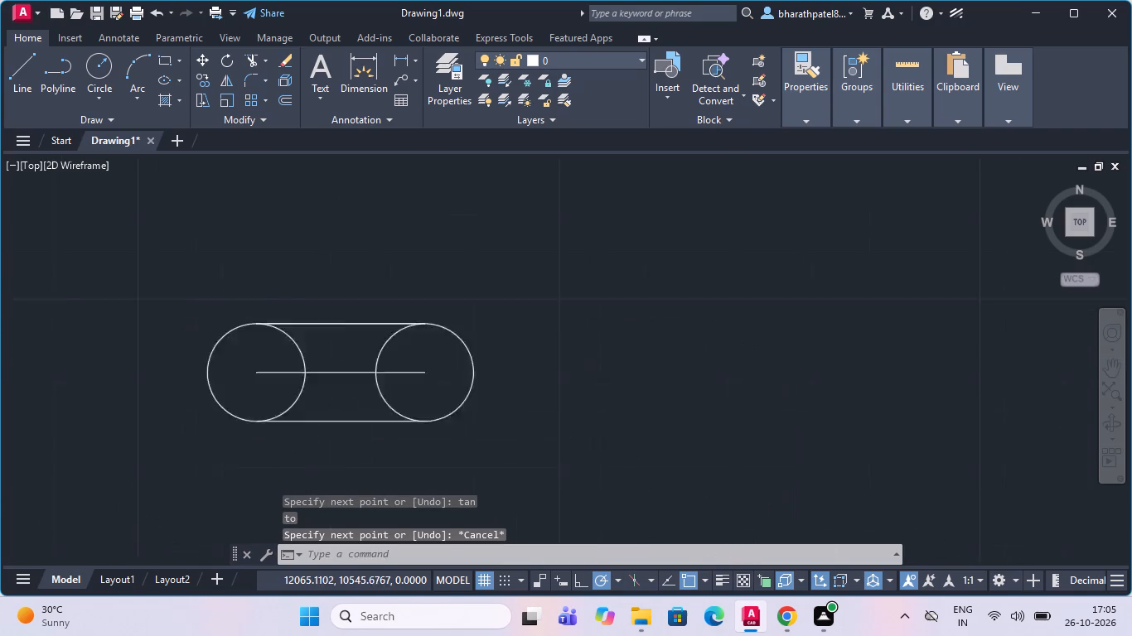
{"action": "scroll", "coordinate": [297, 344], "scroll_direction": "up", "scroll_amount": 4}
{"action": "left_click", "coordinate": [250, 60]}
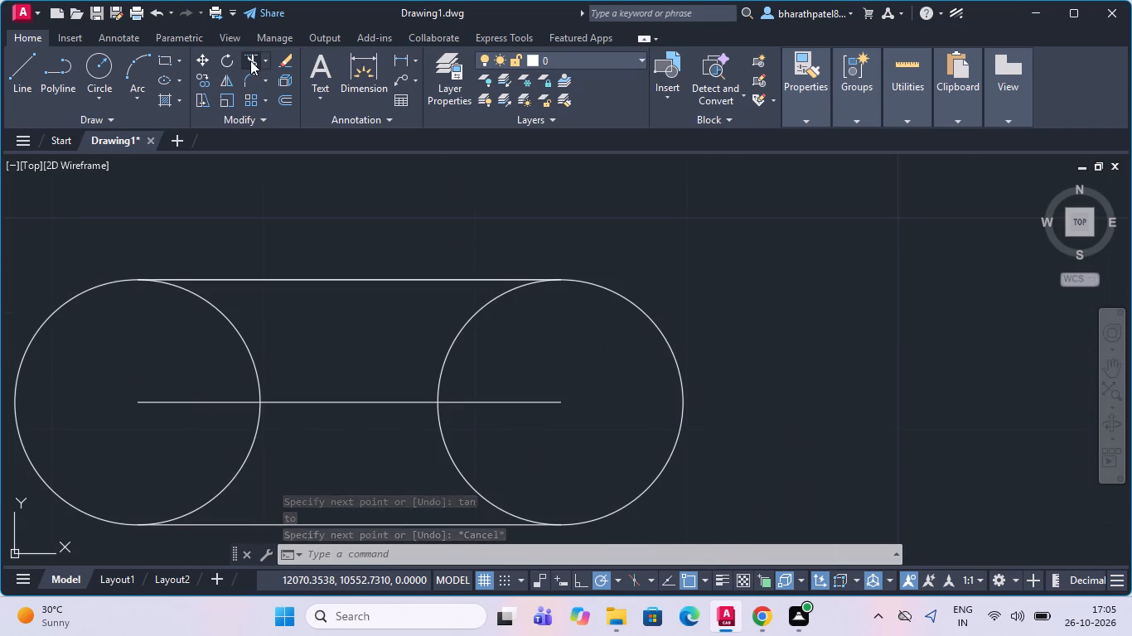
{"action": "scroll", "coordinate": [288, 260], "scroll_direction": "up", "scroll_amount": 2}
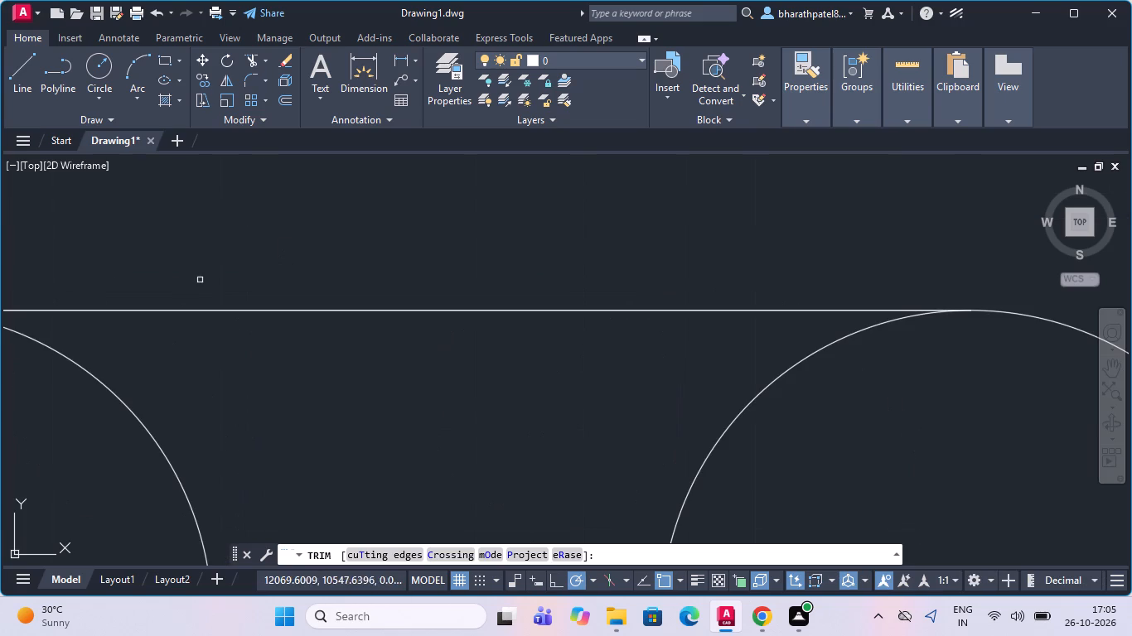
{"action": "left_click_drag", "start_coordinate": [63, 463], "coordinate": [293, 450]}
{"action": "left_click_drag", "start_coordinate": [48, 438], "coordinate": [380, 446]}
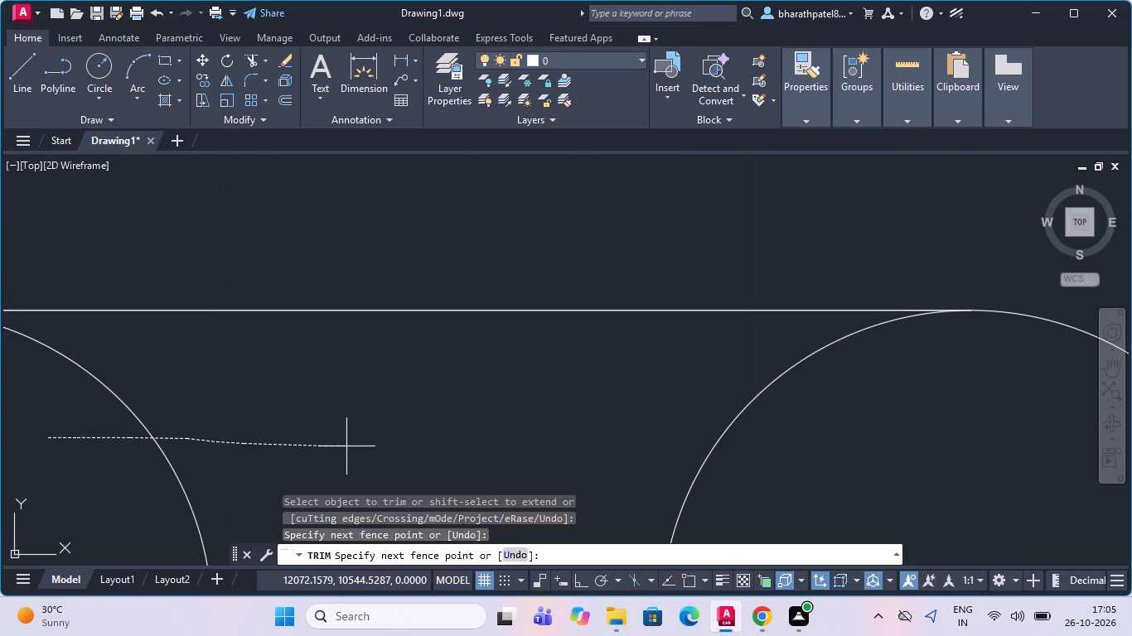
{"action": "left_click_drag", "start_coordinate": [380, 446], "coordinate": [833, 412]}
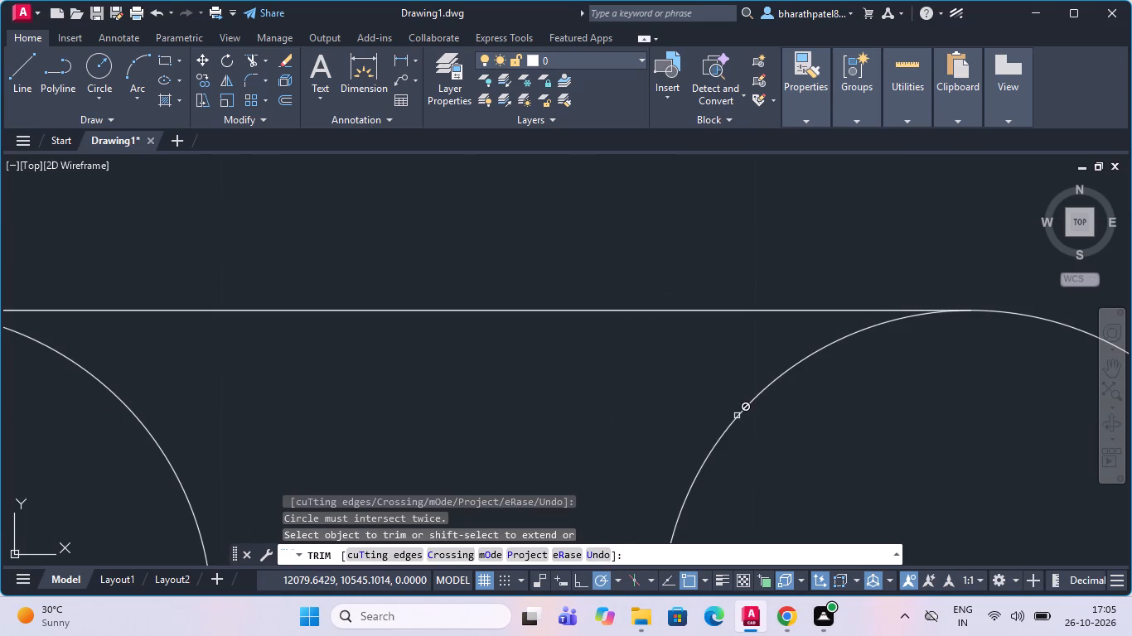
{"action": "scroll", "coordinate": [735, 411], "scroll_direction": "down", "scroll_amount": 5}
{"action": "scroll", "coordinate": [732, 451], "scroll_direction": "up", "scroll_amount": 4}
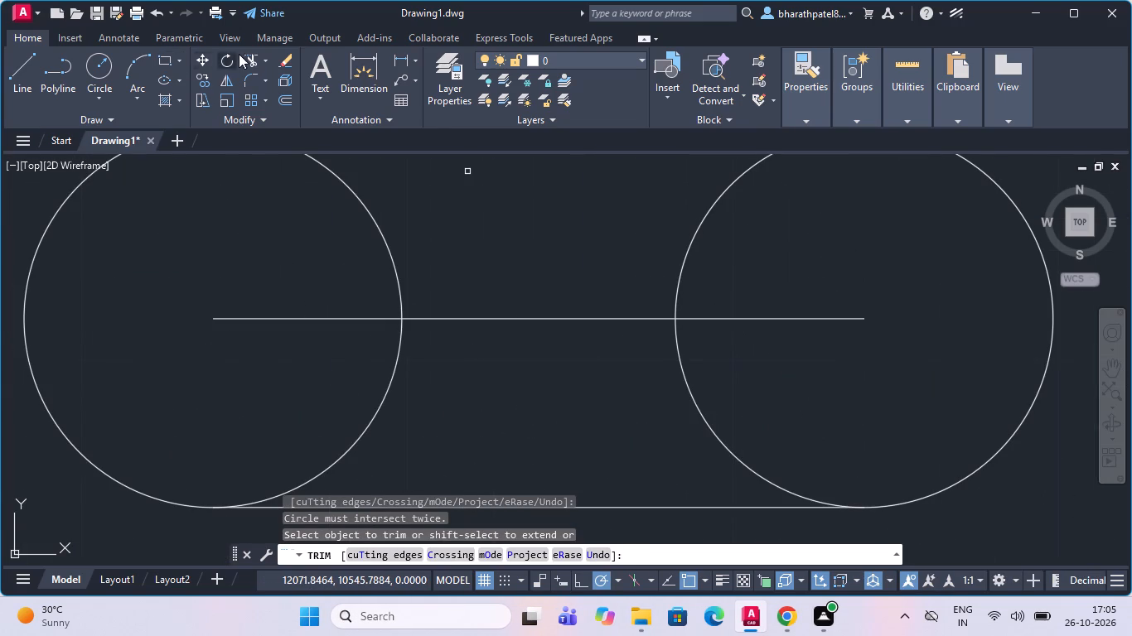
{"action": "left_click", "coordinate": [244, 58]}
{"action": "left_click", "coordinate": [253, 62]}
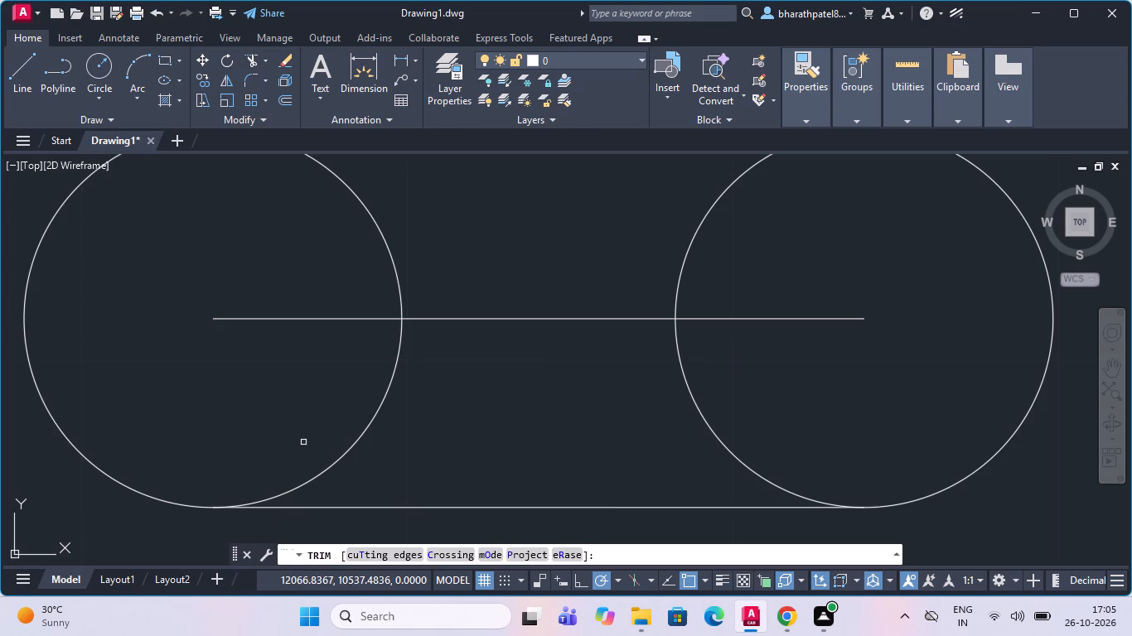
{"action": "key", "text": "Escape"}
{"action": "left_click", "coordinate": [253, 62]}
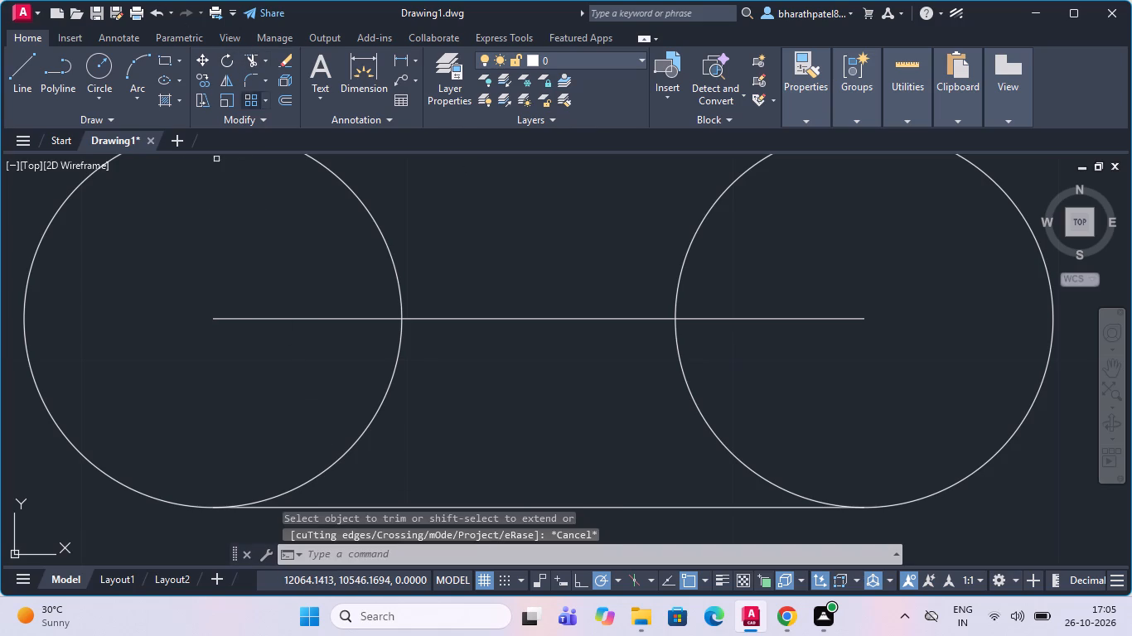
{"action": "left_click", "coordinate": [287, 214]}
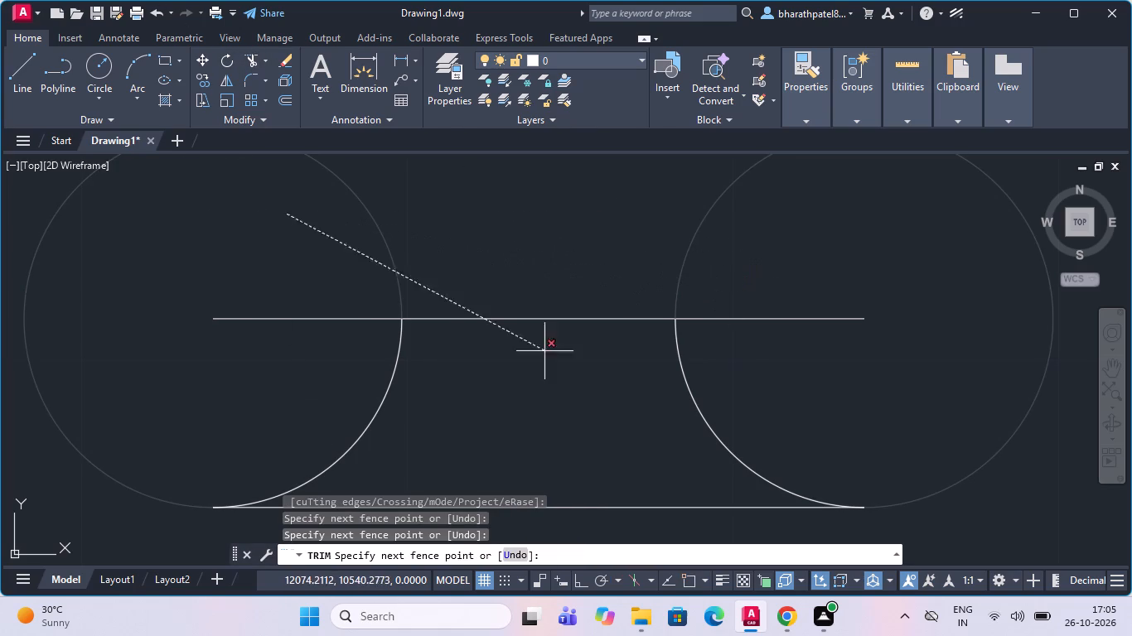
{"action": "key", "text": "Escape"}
Delete both overlapping lines joining the tops of the two circles.
{"action": "scroll", "coordinate": [301, 351], "scroll_direction": "down", "scroll_amount": 2}
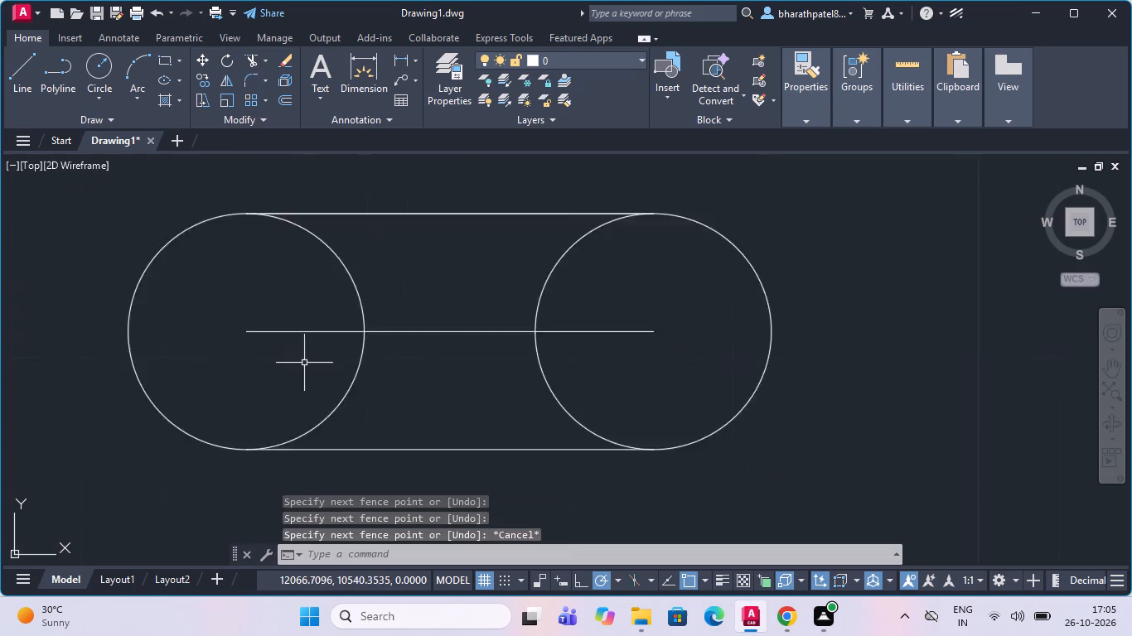
{"action": "scroll", "coordinate": [306, 369], "scroll_direction": "down", "scroll_amount": 1}
{"action": "scroll", "coordinate": [298, 330], "scroll_direction": "up", "scroll_amount": 4}
{"action": "scroll", "coordinate": [231, 232], "scroll_direction": "up", "scroll_amount": 8}
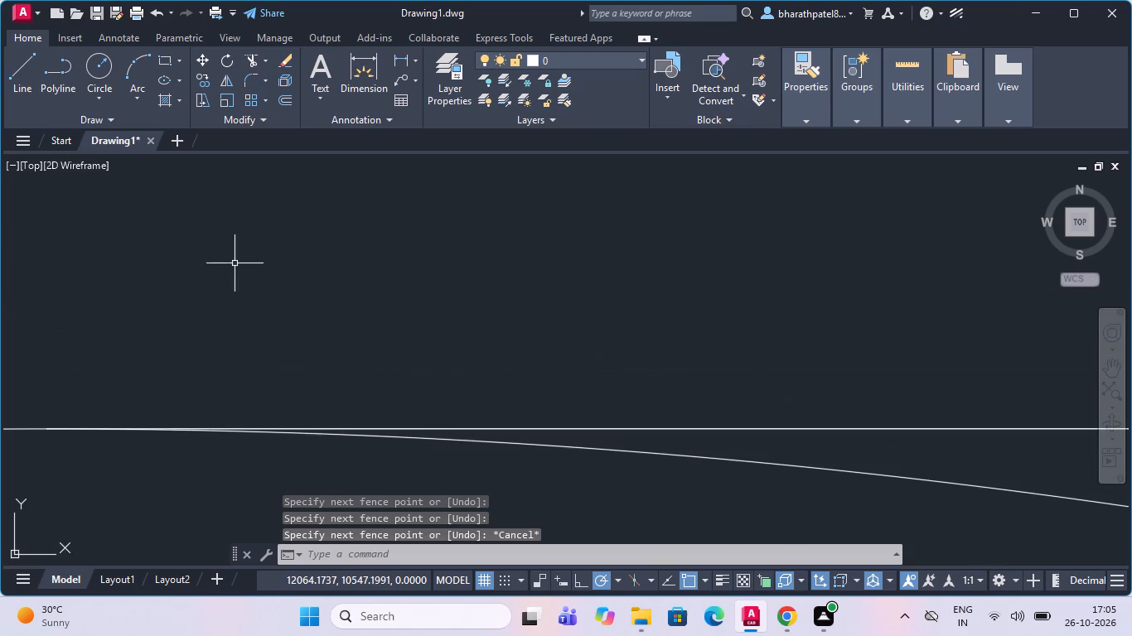
{"action": "scroll", "coordinate": [143, 415], "scroll_direction": "up", "scroll_amount": 4}
{"action": "scroll", "coordinate": [143, 415], "scroll_direction": "down", "scroll_amount": 3}
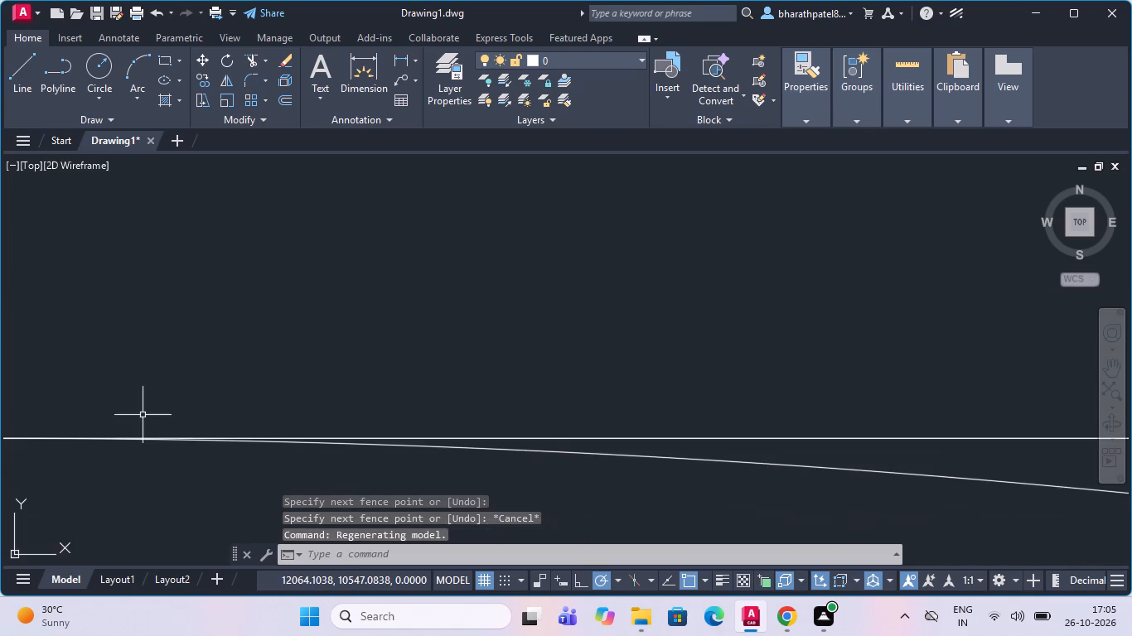
{"action": "scroll", "coordinate": [143, 415], "scroll_direction": "down", "scroll_amount": 3}
{"action": "key", "text": "Escape"}
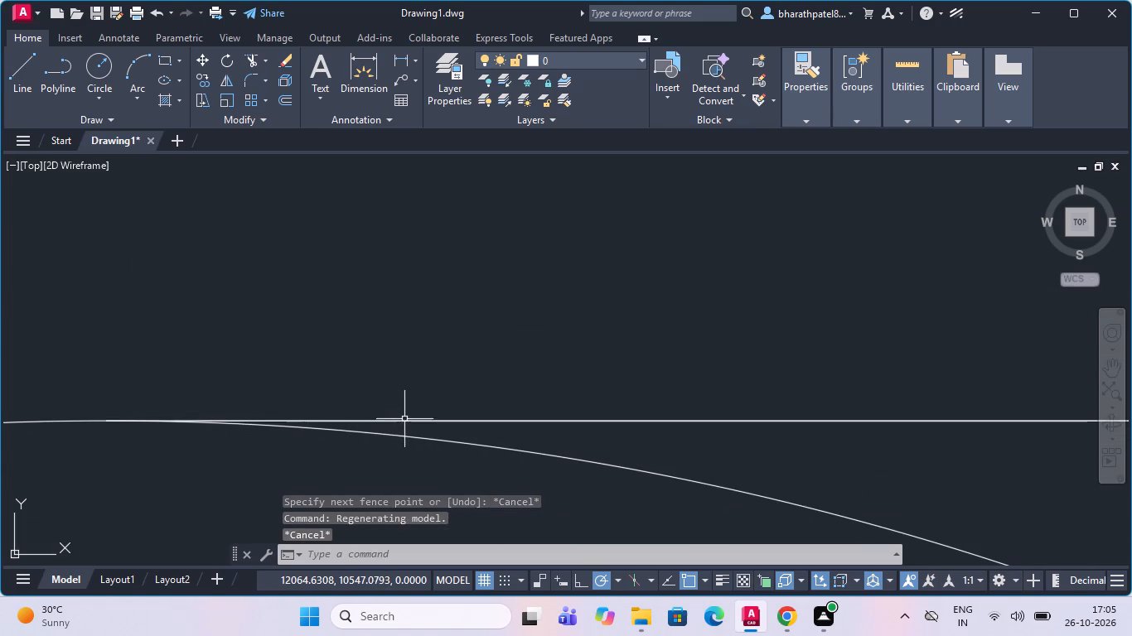
{"action": "left_click", "coordinate": [405, 422]}
{"action": "key", "text": "Delete"}
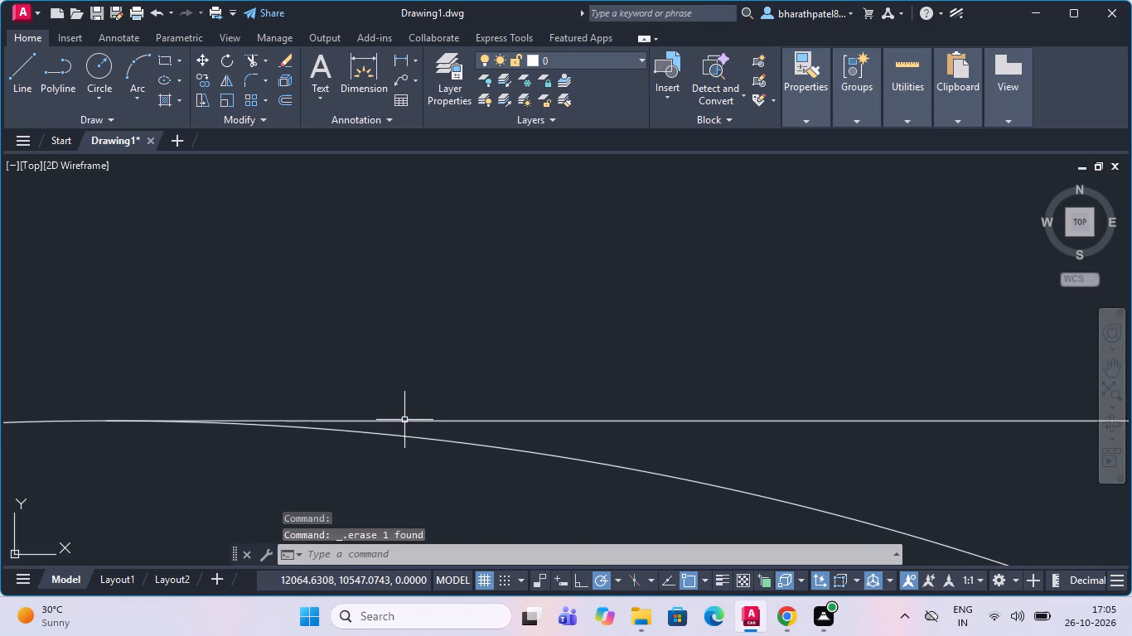
{"action": "left_click", "coordinate": [404, 420]}
{"action": "key", "text": "Delete"}
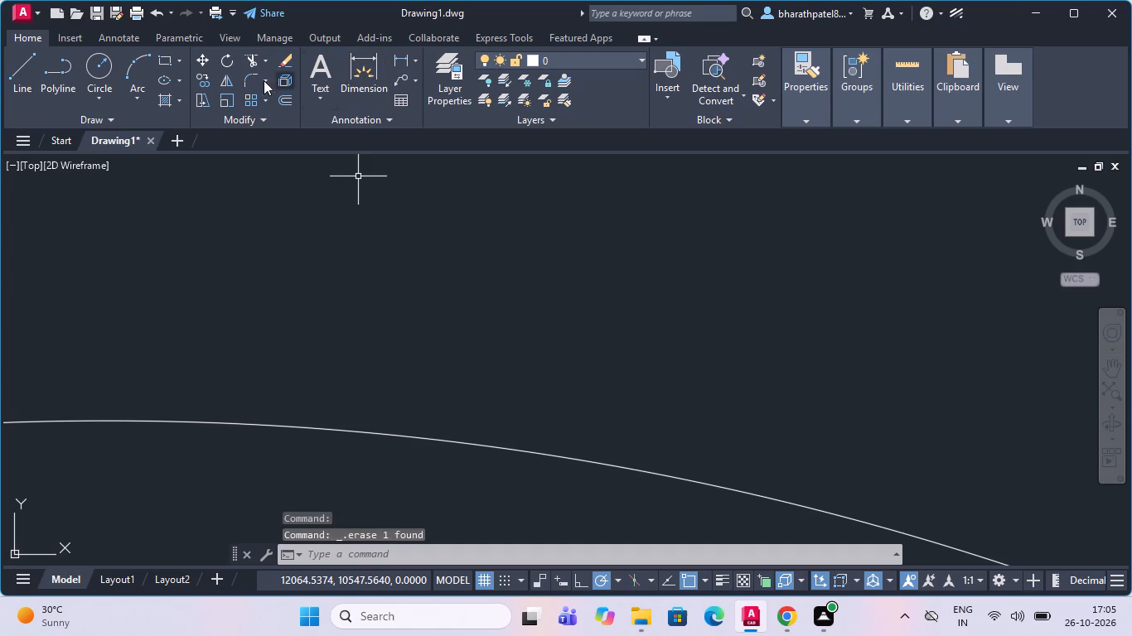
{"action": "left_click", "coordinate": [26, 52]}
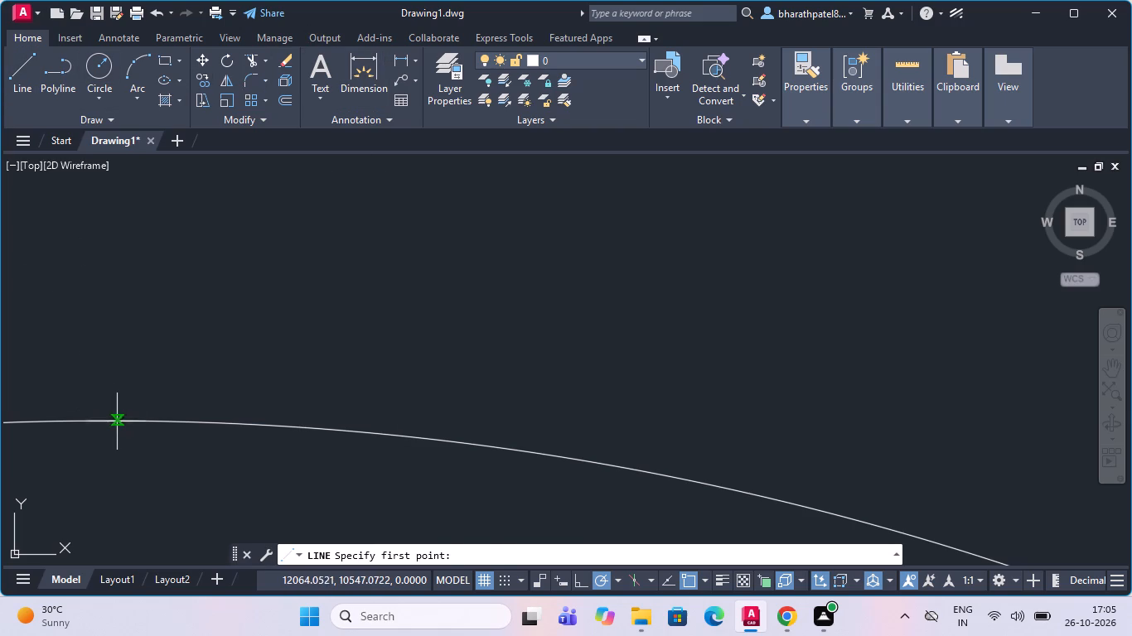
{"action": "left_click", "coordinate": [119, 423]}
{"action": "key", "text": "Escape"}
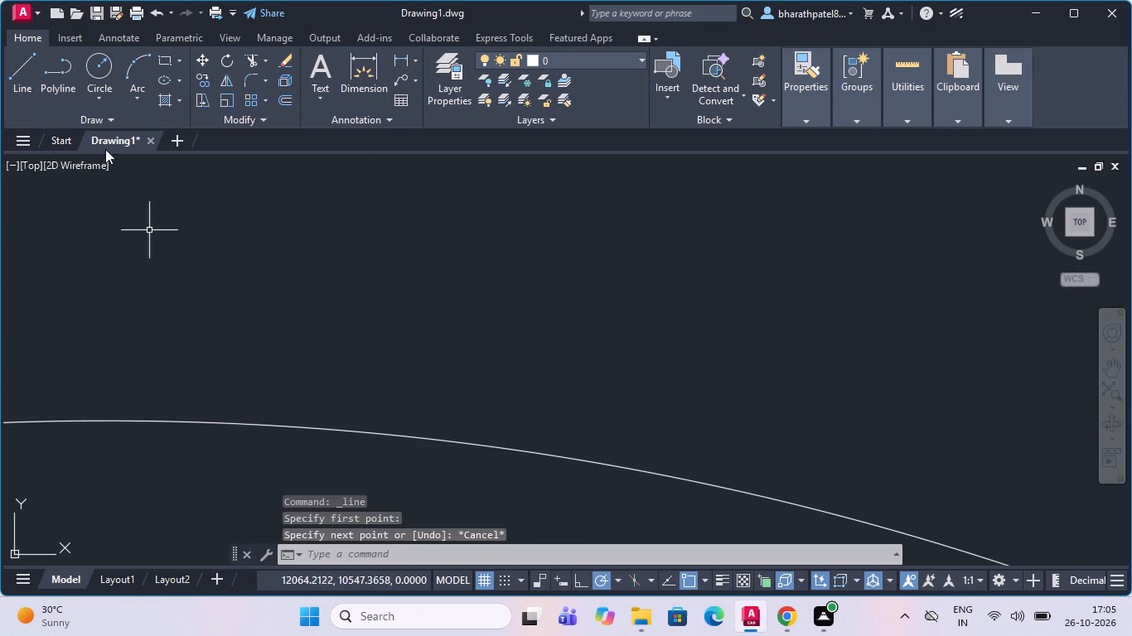
Draw a line joining the tops of the two circles from left to right, using the tangent snap at both ends.
{"action": "left_click", "coordinate": [13, 75]}
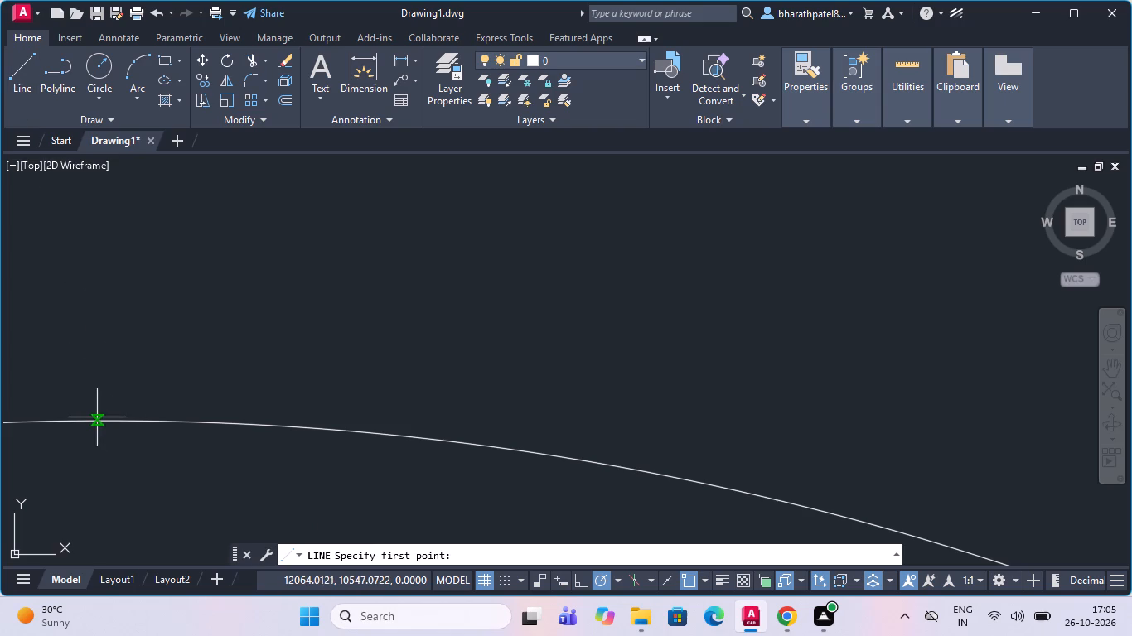
{"action": "type", "text": "tan"}
{"action": "key", "text": "Return"}
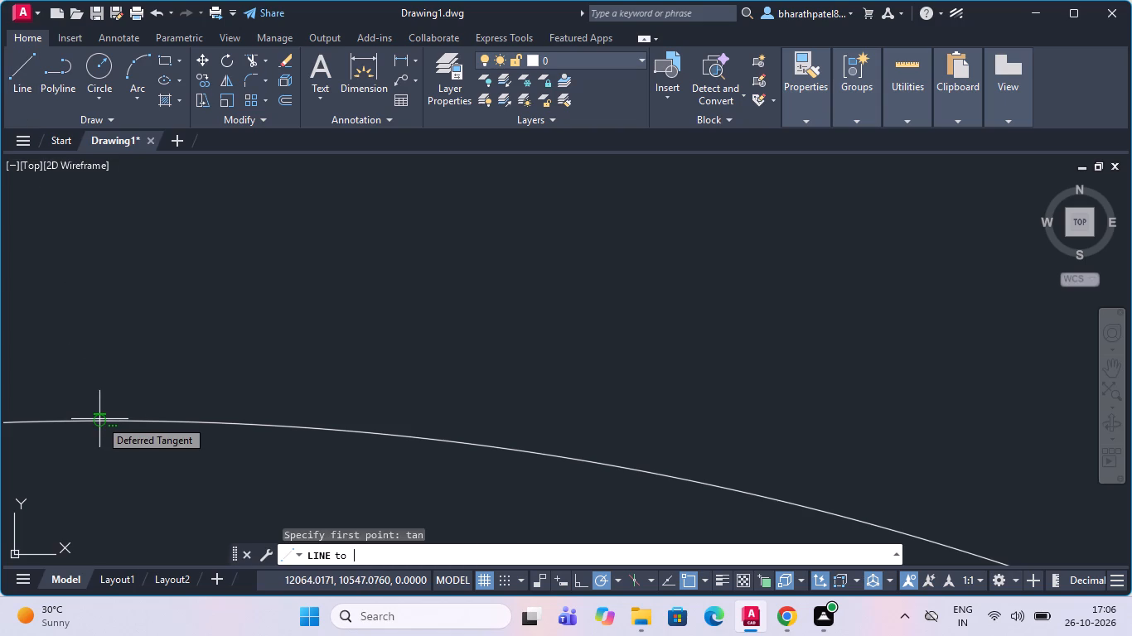
{"action": "left_click", "coordinate": [99, 419]}
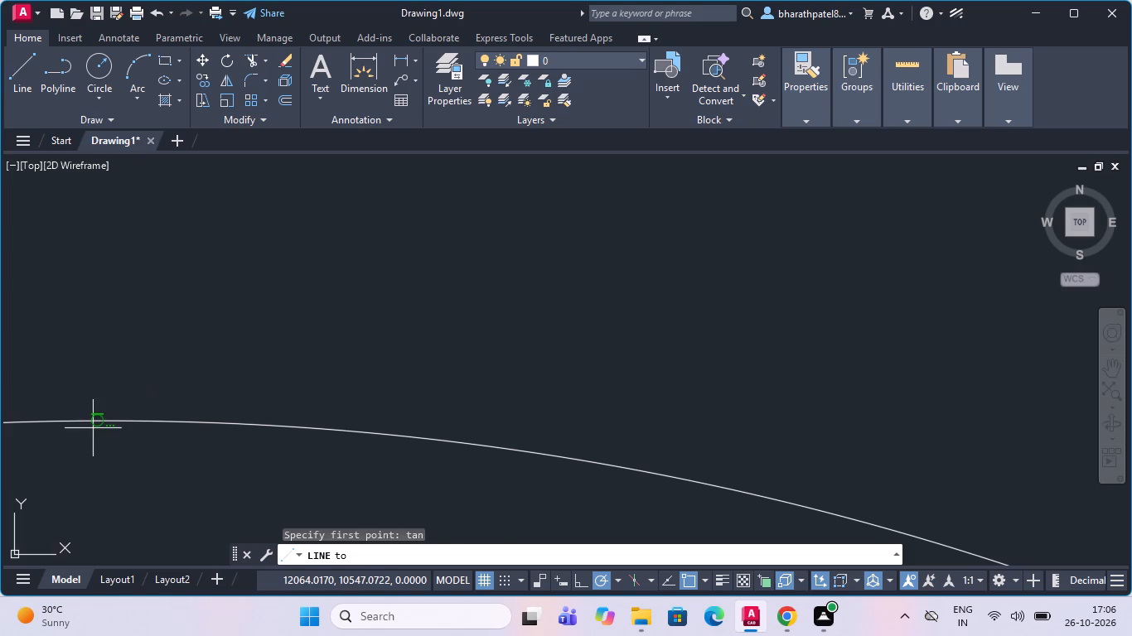
{"action": "left_click", "coordinate": [92, 422]}
{"action": "scroll", "coordinate": [178, 410], "scroll_direction": "down", "scroll_amount": 6}
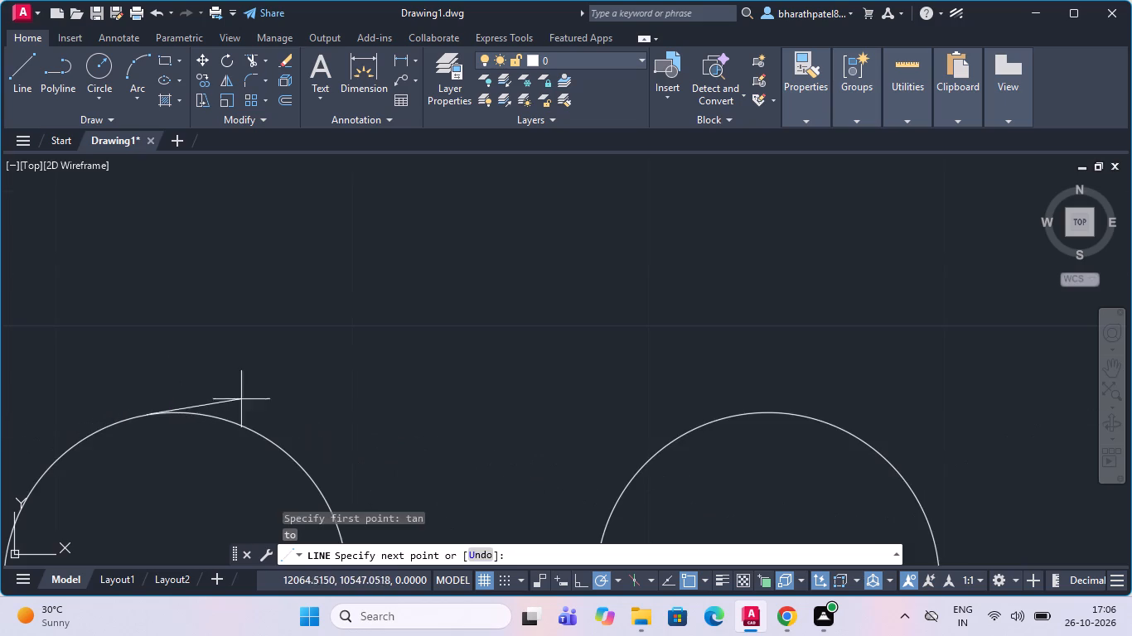
{"action": "scroll", "coordinate": [448, 378], "scroll_direction": "down", "scroll_amount": 4}
{"action": "scroll", "coordinate": [437, 388], "scroll_direction": "up", "scroll_amount": 4}
{"action": "scroll", "coordinate": [858, 340], "scroll_direction": "up", "scroll_amount": 3}
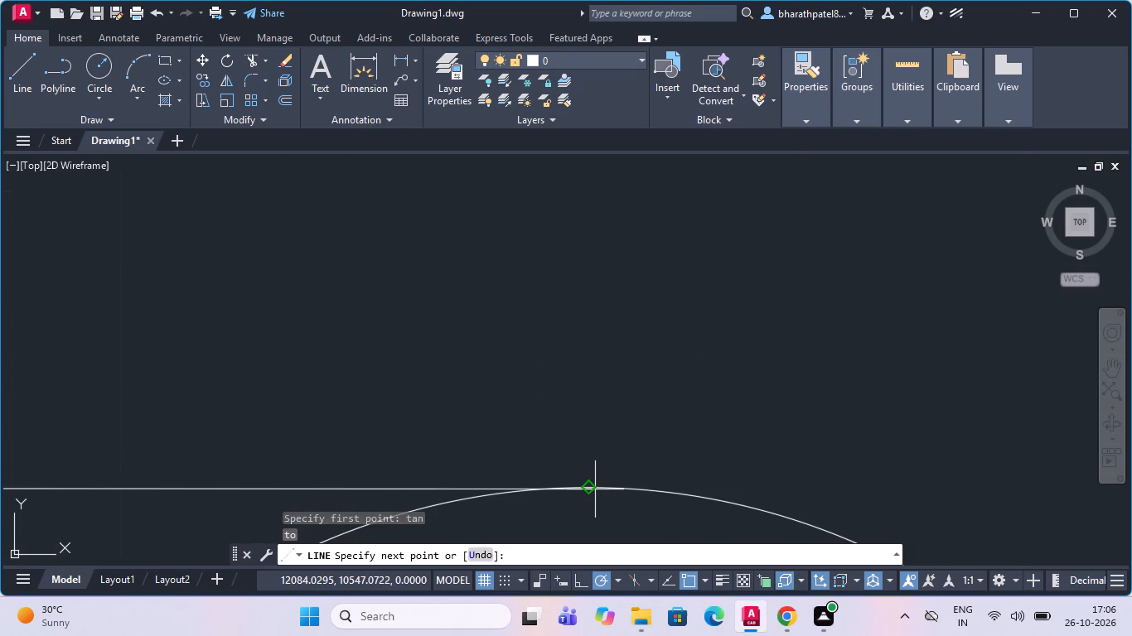
{"action": "type", "text": "tan"}
{"action": "key", "text": "Return"}
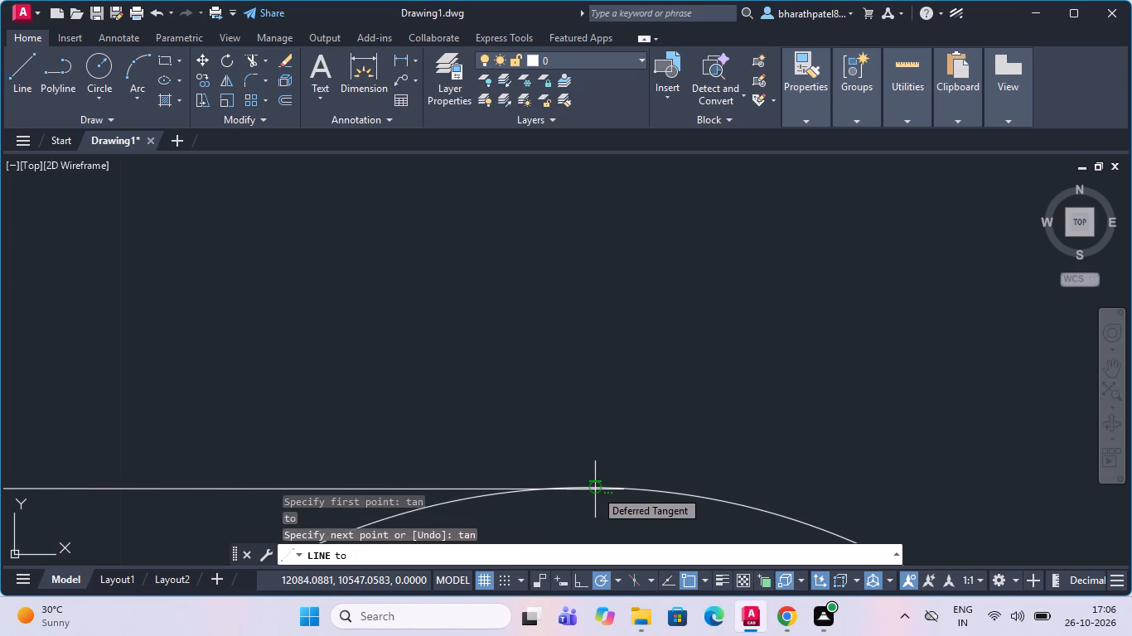
{"action": "left_click", "coordinate": [595, 489]}
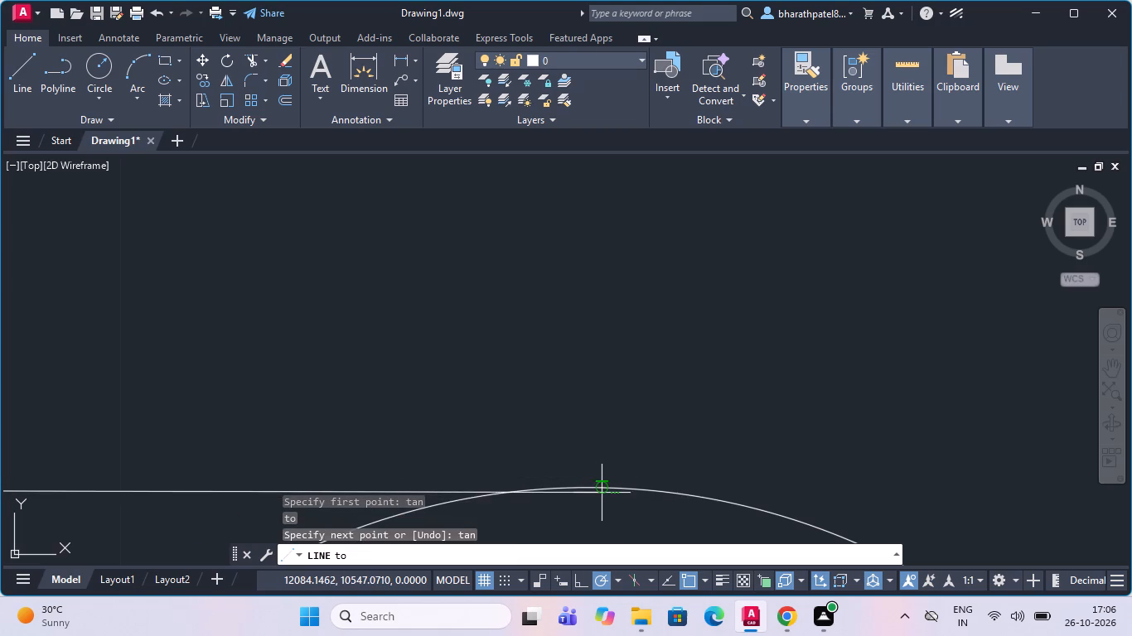
{"action": "left_click", "coordinate": [601, 487]}
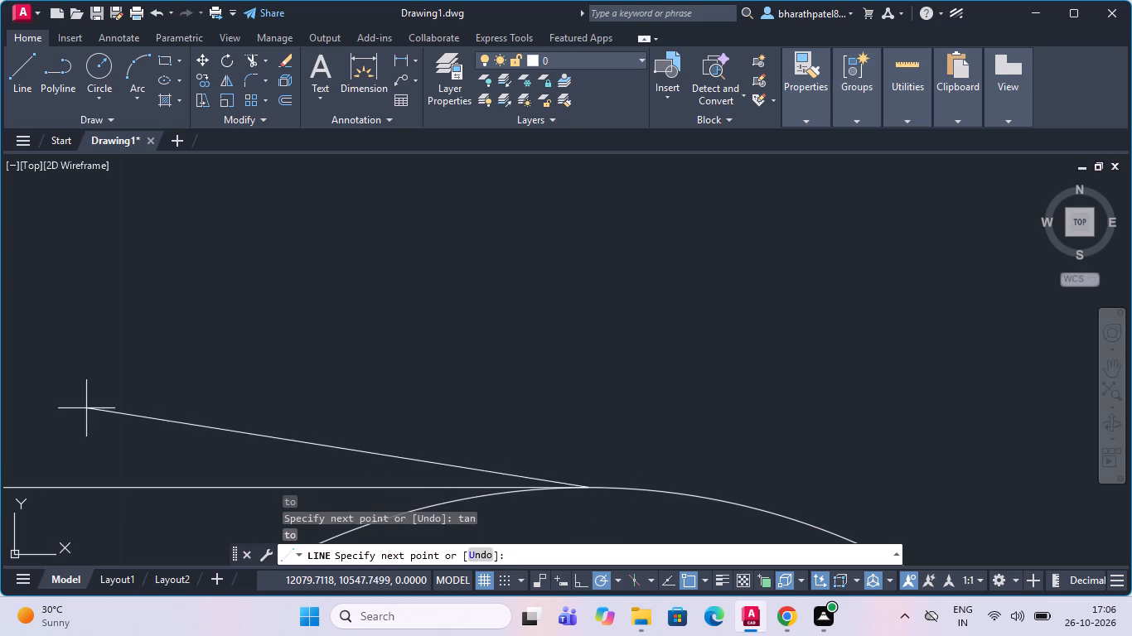
{"action": "key", "text": "Escape"}
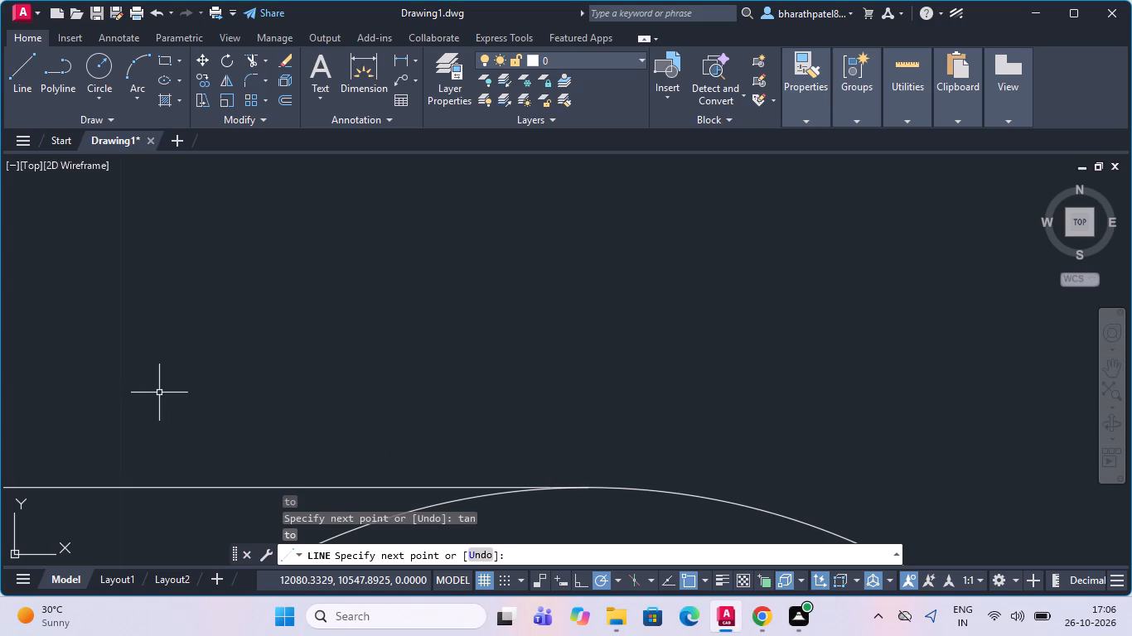
Trim the inner arcs of both circles above and below the centre line with fences, leaving the slot outline and centre line.
{"action": "scroll", "coordinate": [171, 393], "scroll_direction": "down", "scroll_amount": 6}
{"action": "scroll", "coordinate": [320, 394], "scroll_direction": "down", "scroll_amount": 2}
{"action": "scroll", "coordinate": [247, 407], "scroll_direction": "up", "scroll_amount": 3}
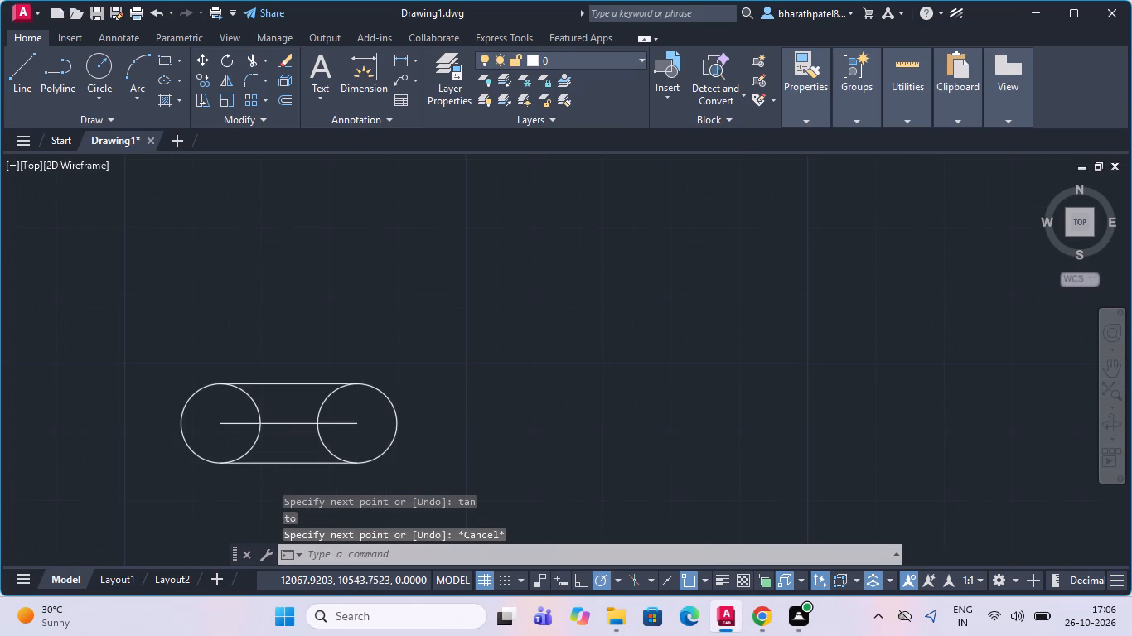
{"action": "scroll", "coordinate": [246, 398], "scroll_direction": "up", "scroll_amount": 2}
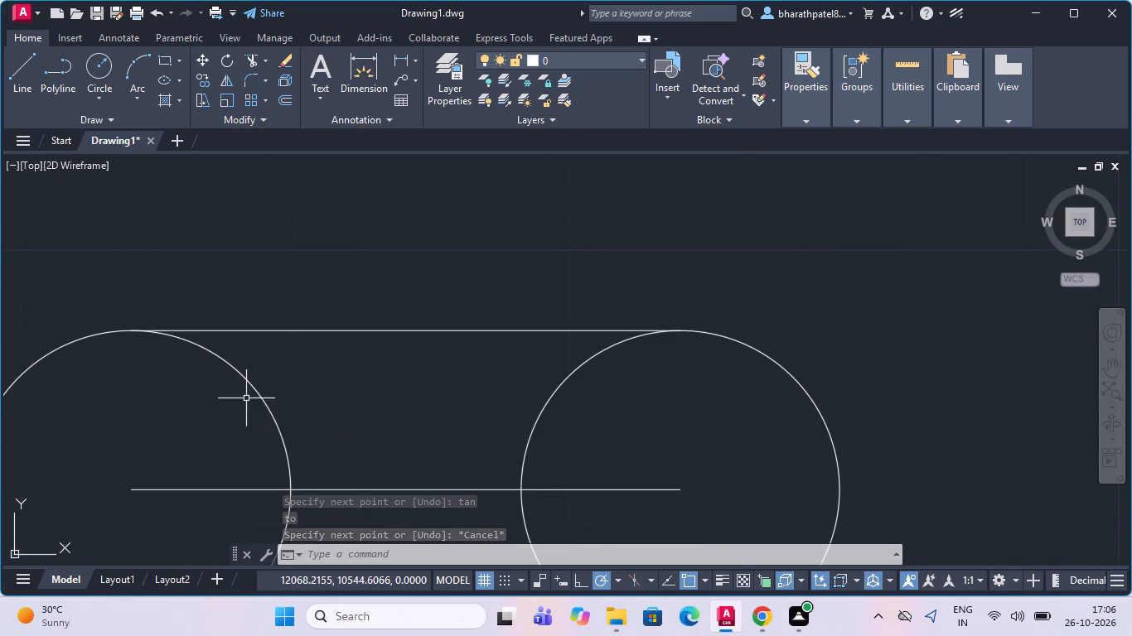
{"action": "left_click_drag", "start_coordinate": [252, 62], "coordinate": [251, 70]}
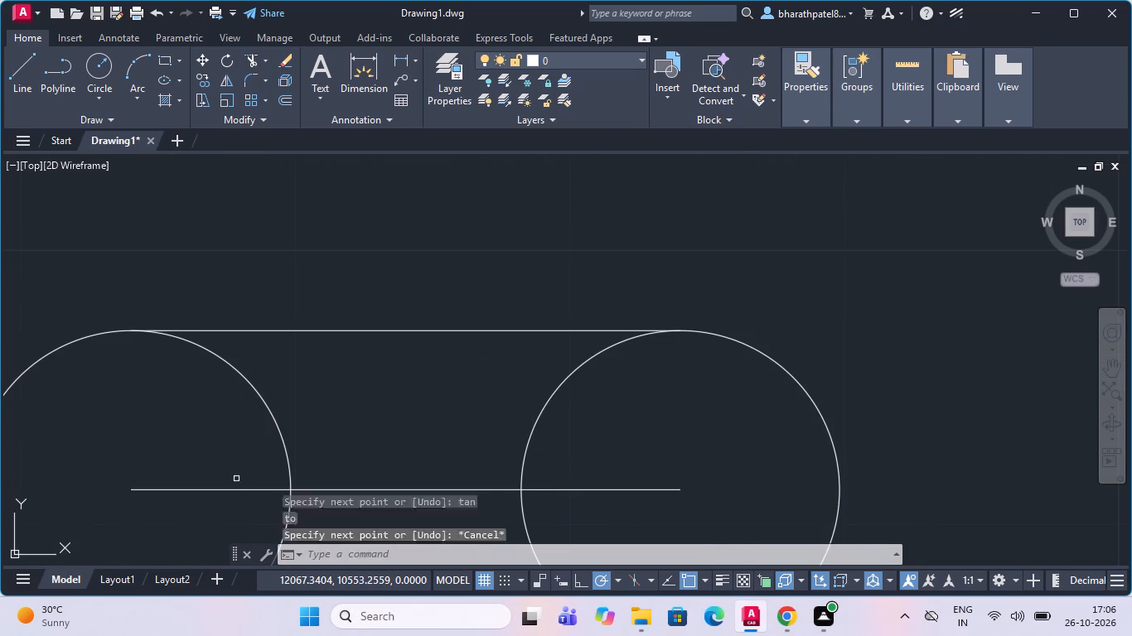
{"action": "left_click", "coordinate": [230, 448]}
{"action": "left_click", "coordinate": [319, 442]}
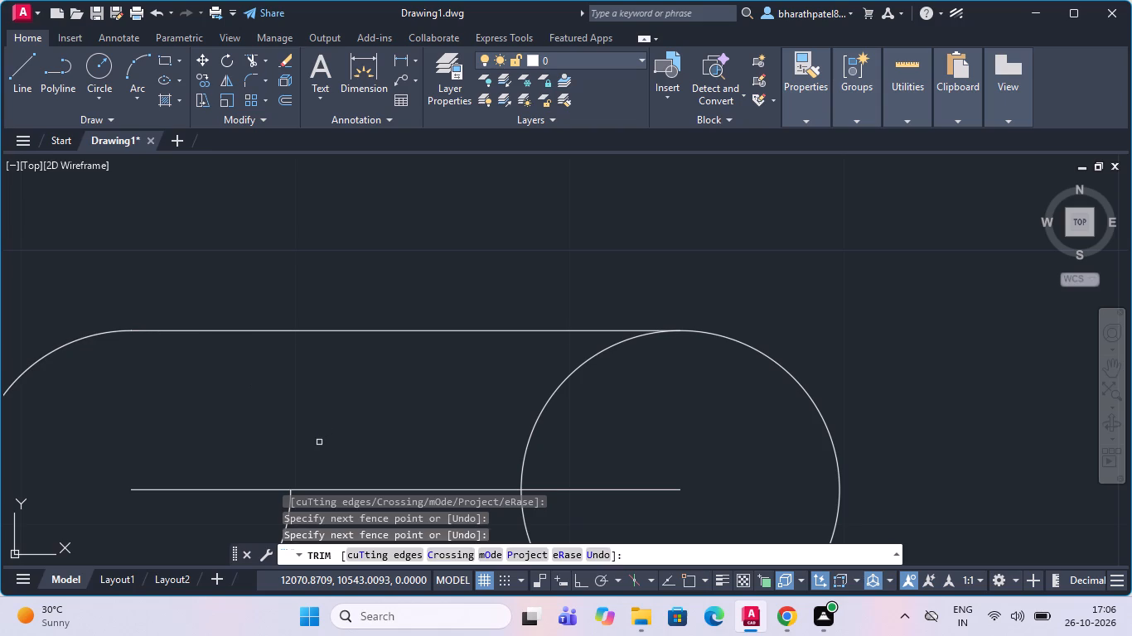
{"action": "left_click", "coordinate": [578, 424]}
{"action": "left_click", "coordinate": [456, 447]}
{"action": "scroll", "coordinate": [458, 438], "scroll_direction": "down", "scroll_amount": 4}
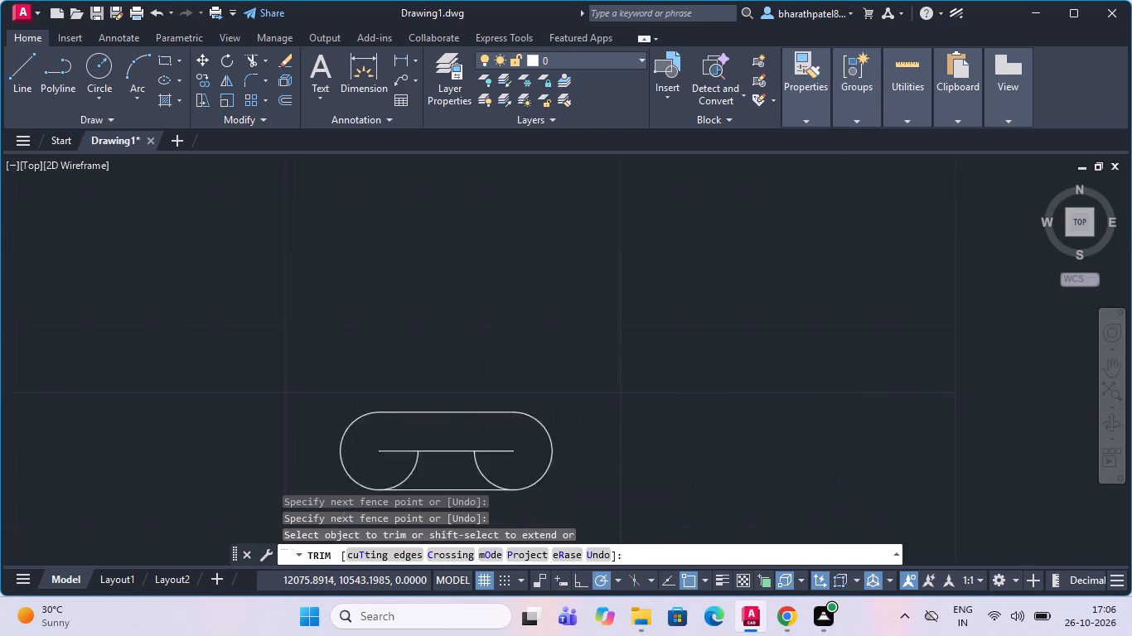
{"action": "scroll", "coordinate": [447, 476], "scroll_direction": "up", "scroll_amount": 5}
{"action": "left_click_drag", "start_coordinate": [215, 375], "coordinate": [240, 372]}
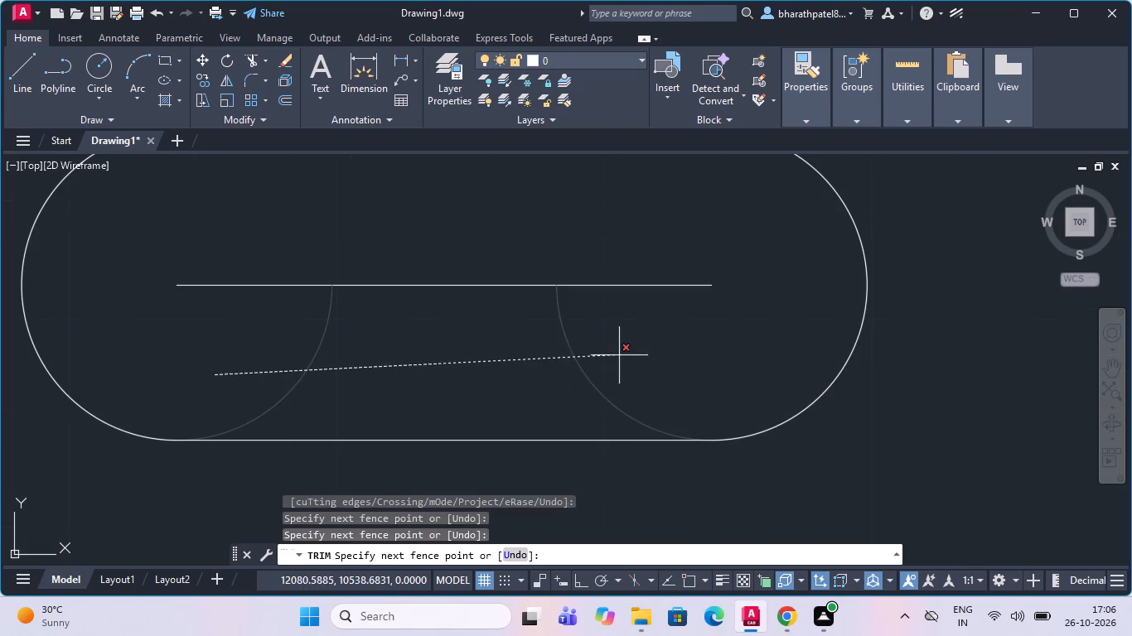
{"action": "left_click", "coordinate": [628, 354]}
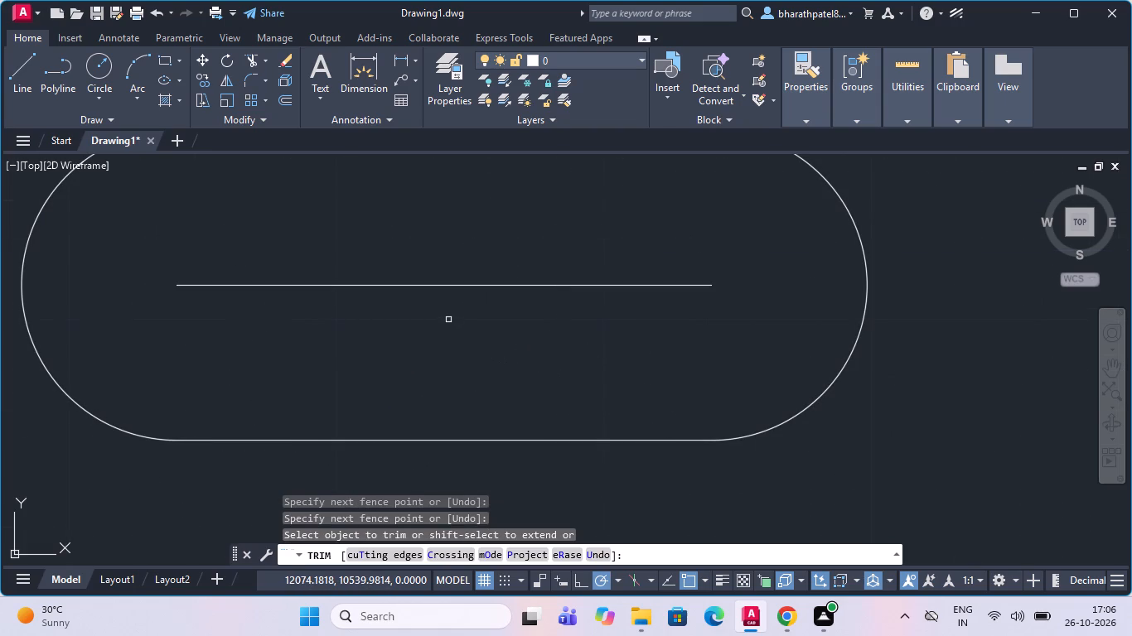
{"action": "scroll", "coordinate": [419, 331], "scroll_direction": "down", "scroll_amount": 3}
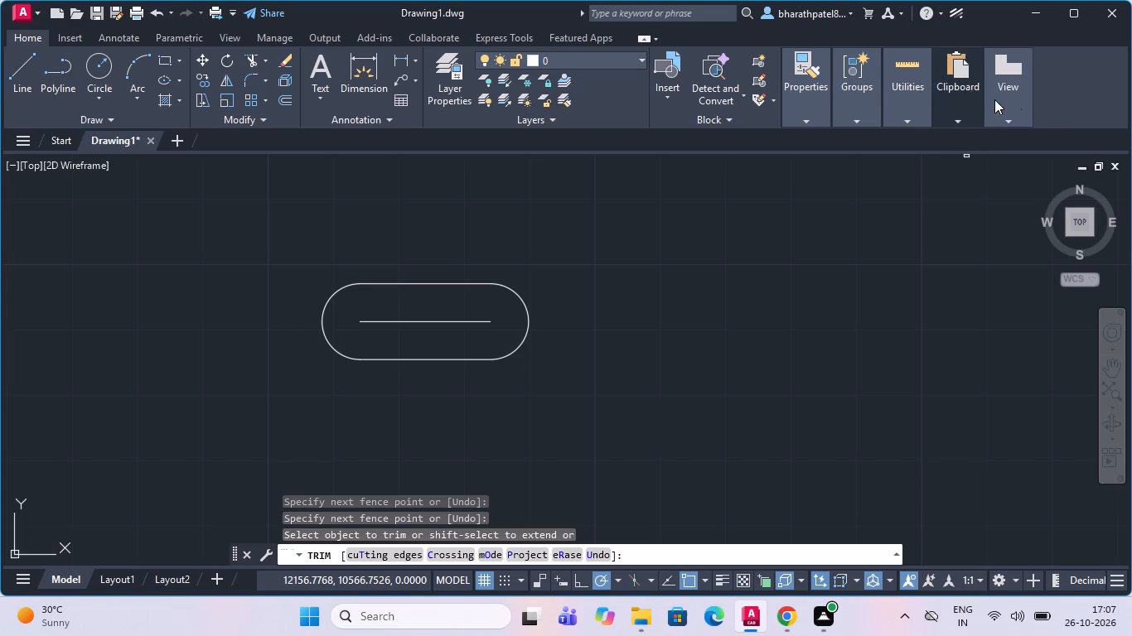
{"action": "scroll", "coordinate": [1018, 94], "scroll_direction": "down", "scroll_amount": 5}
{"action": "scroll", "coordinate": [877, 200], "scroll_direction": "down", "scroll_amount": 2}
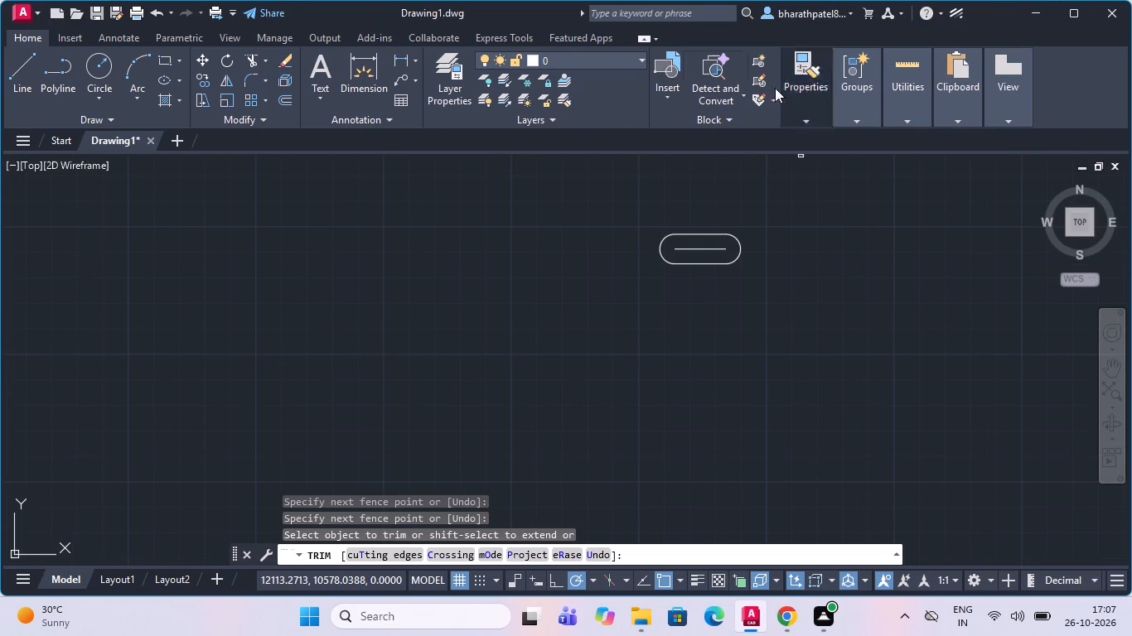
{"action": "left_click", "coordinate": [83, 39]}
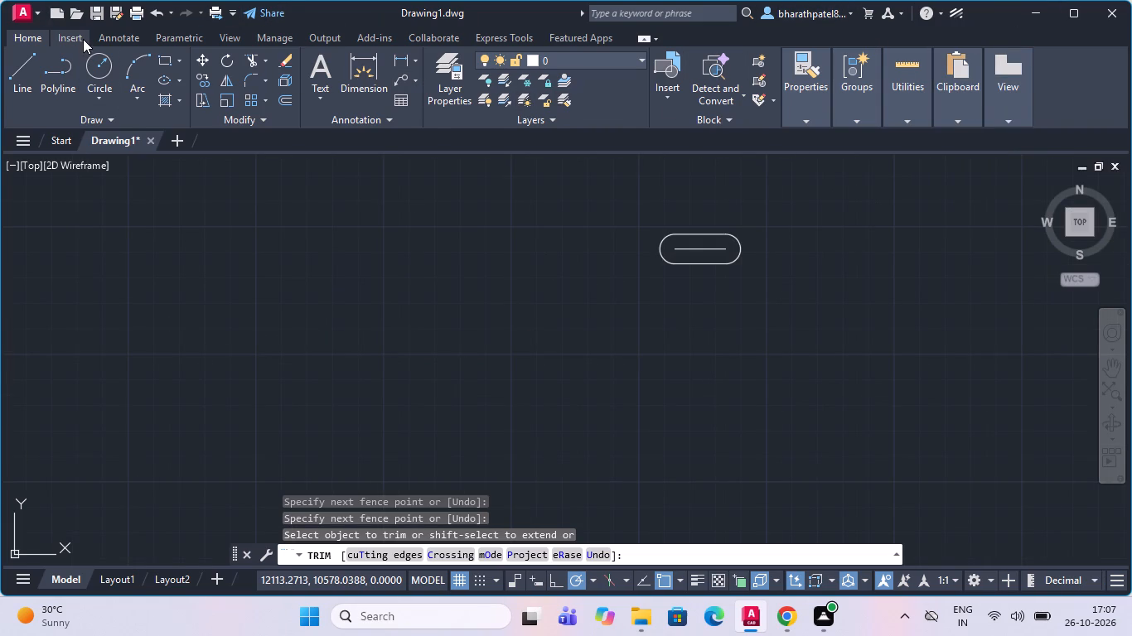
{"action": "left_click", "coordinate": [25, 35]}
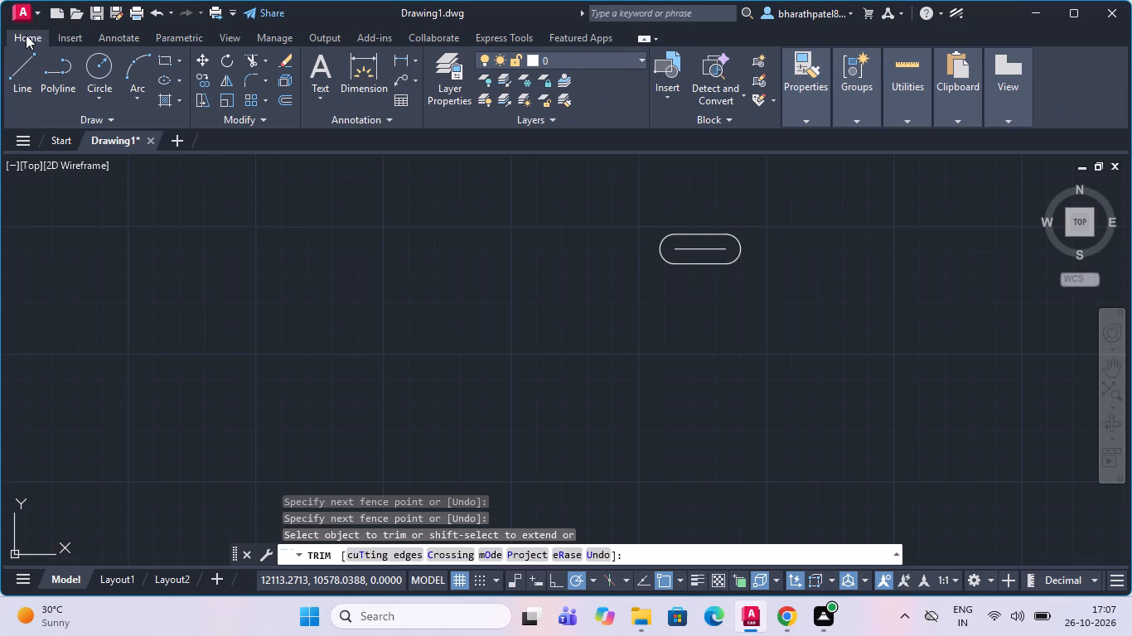
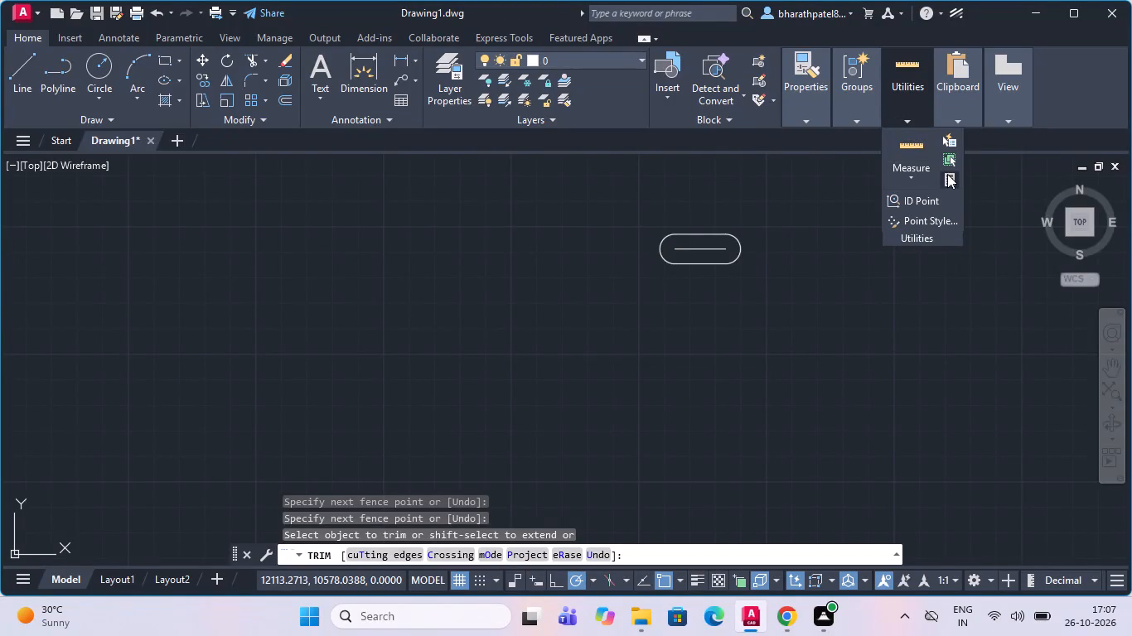
Calculate 46.3 divided by 2 with the built-in QuickCalc calculator.
{"action": "left_click", "coordinate": [948, 176]}
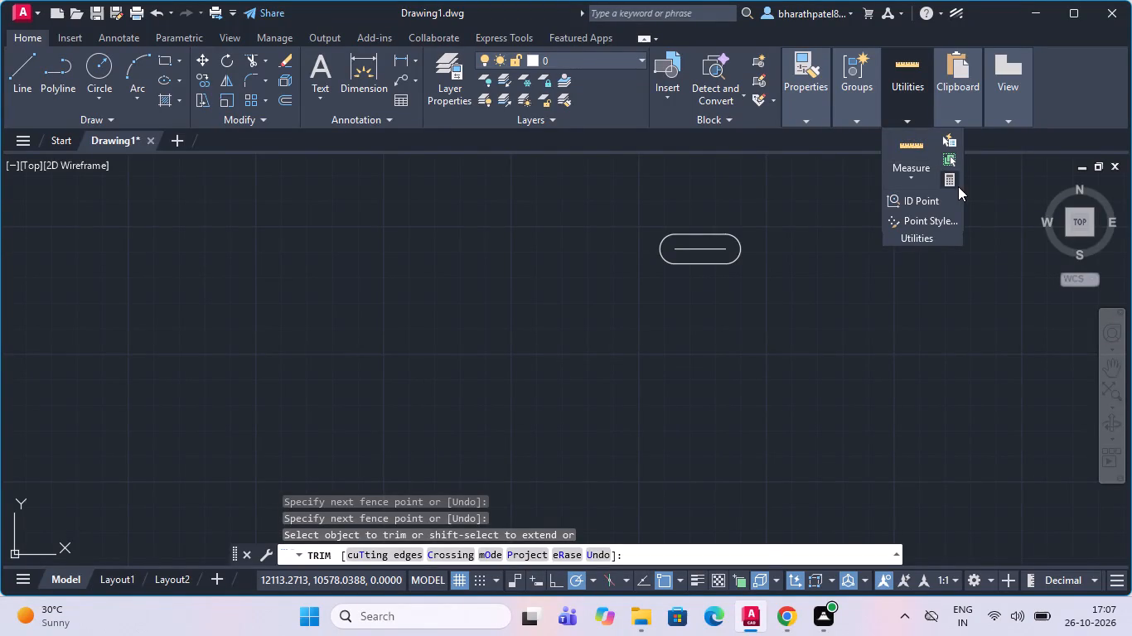
{"action": "left_click", "coordinate": [954, 180]}
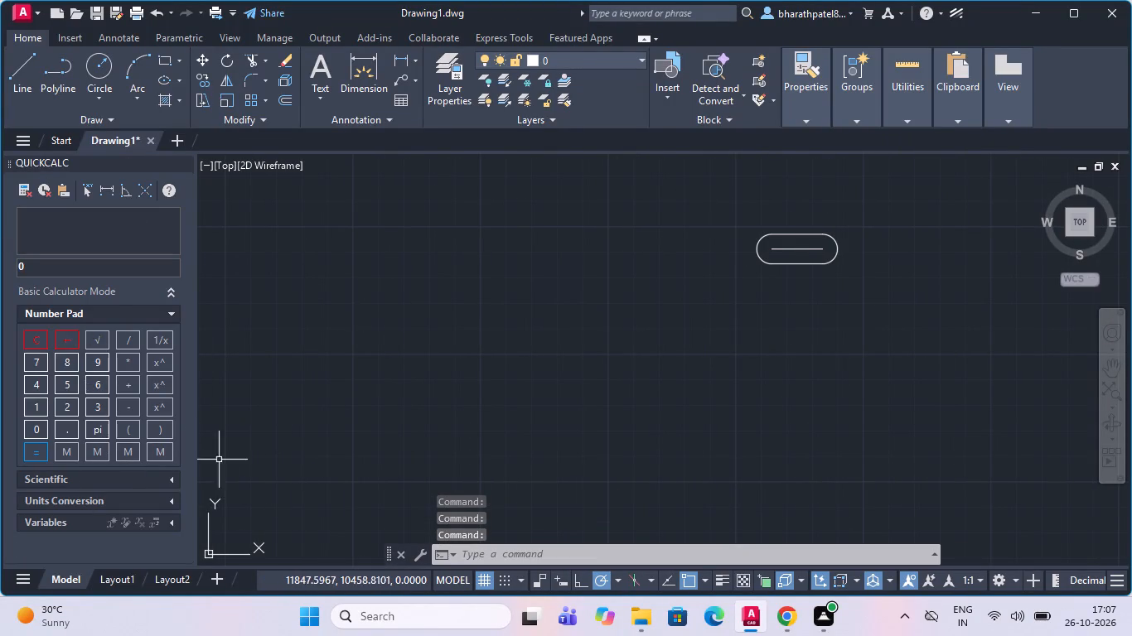
{"action": "left_click", "coordinate": [36, 378]}
{"action": "left_click", "coordinate": [94, 385]}
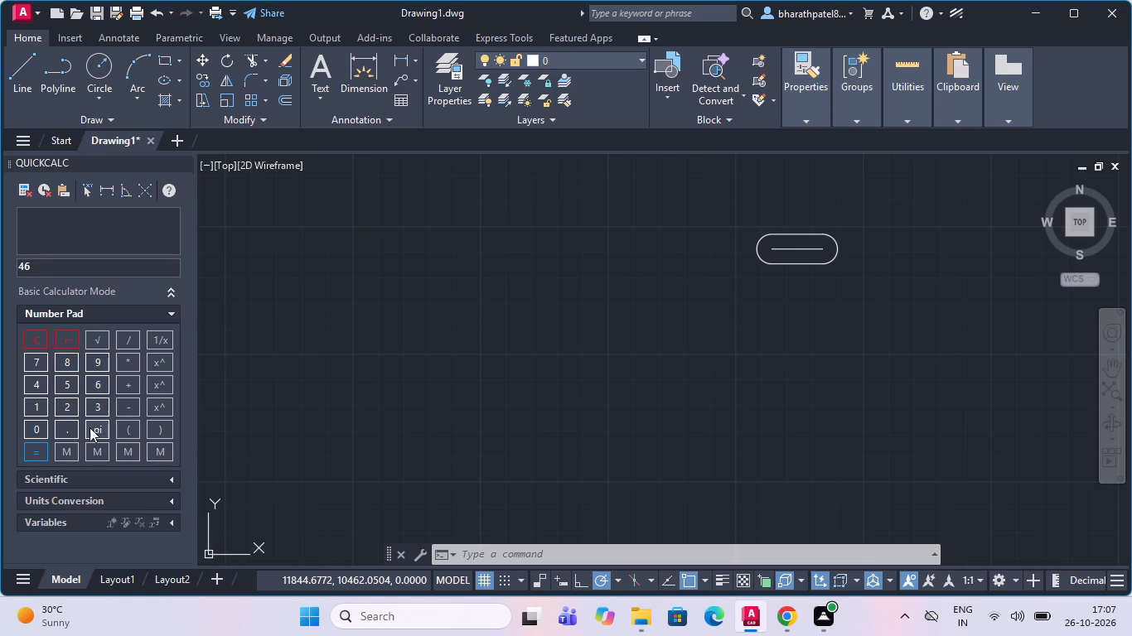
{"action": "left_click", "coordinate": [74, 431]}
{"action": "left_click", "coordinate": [95, 407]}
{"action": "left_click", "coordinate": [127, 340]}
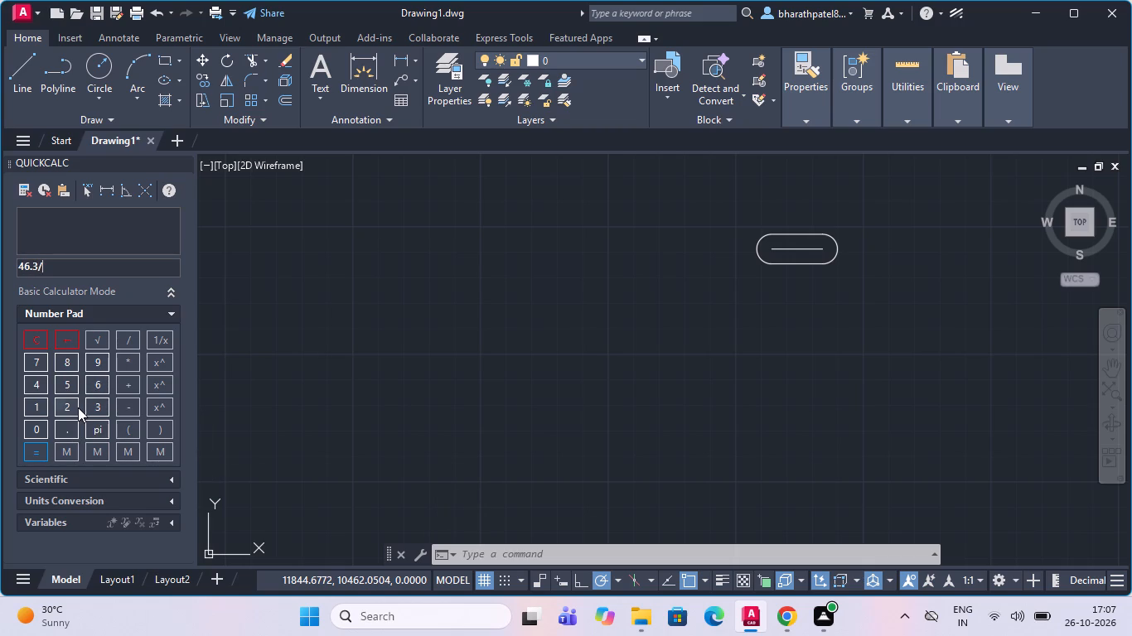
{"action": "left_click", "coordinate": [74, 407]}
{"action": "left_click", "coordinate": [34, 445]}
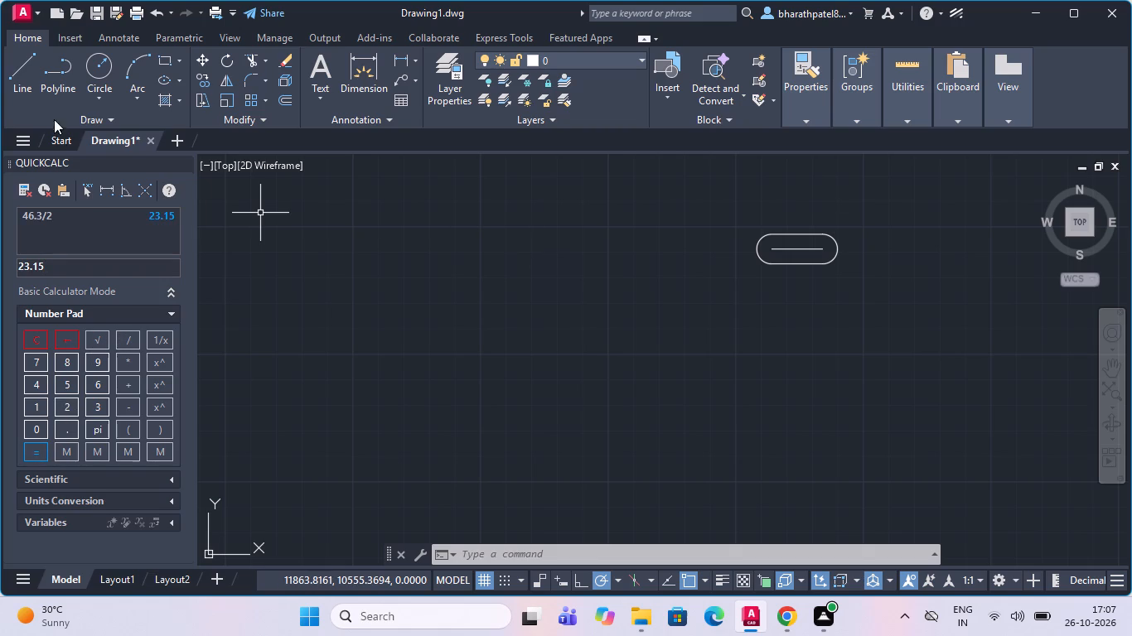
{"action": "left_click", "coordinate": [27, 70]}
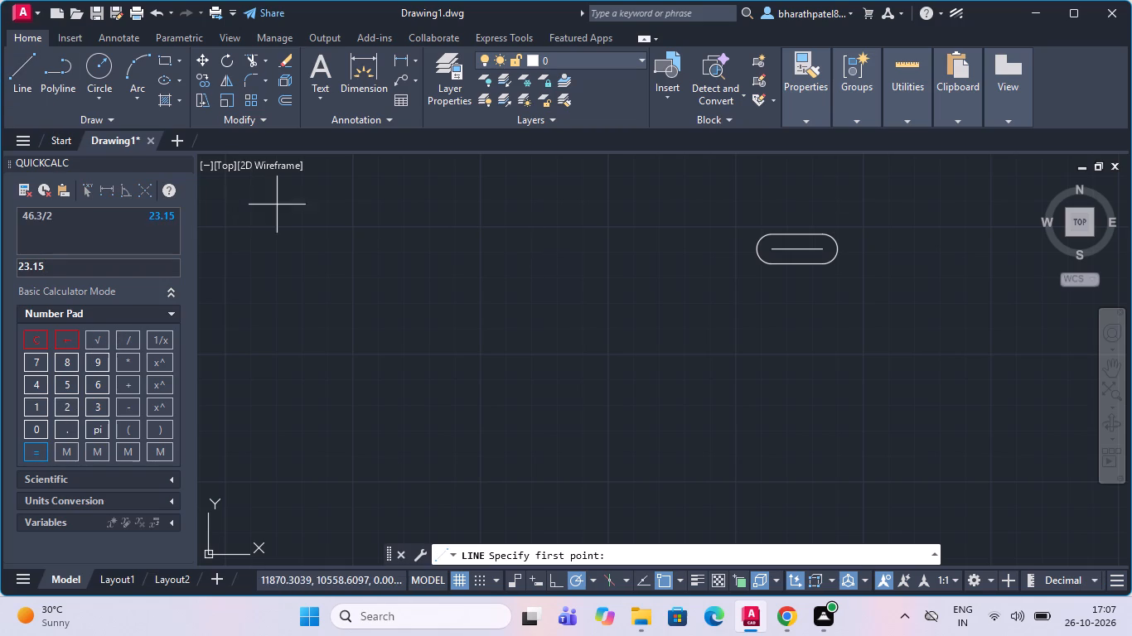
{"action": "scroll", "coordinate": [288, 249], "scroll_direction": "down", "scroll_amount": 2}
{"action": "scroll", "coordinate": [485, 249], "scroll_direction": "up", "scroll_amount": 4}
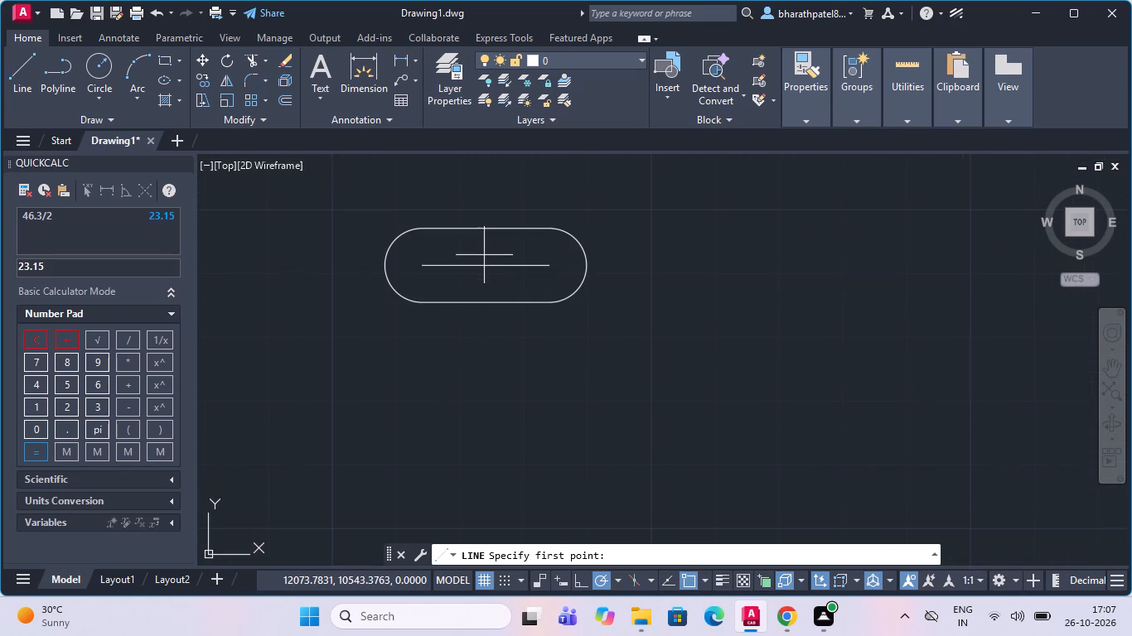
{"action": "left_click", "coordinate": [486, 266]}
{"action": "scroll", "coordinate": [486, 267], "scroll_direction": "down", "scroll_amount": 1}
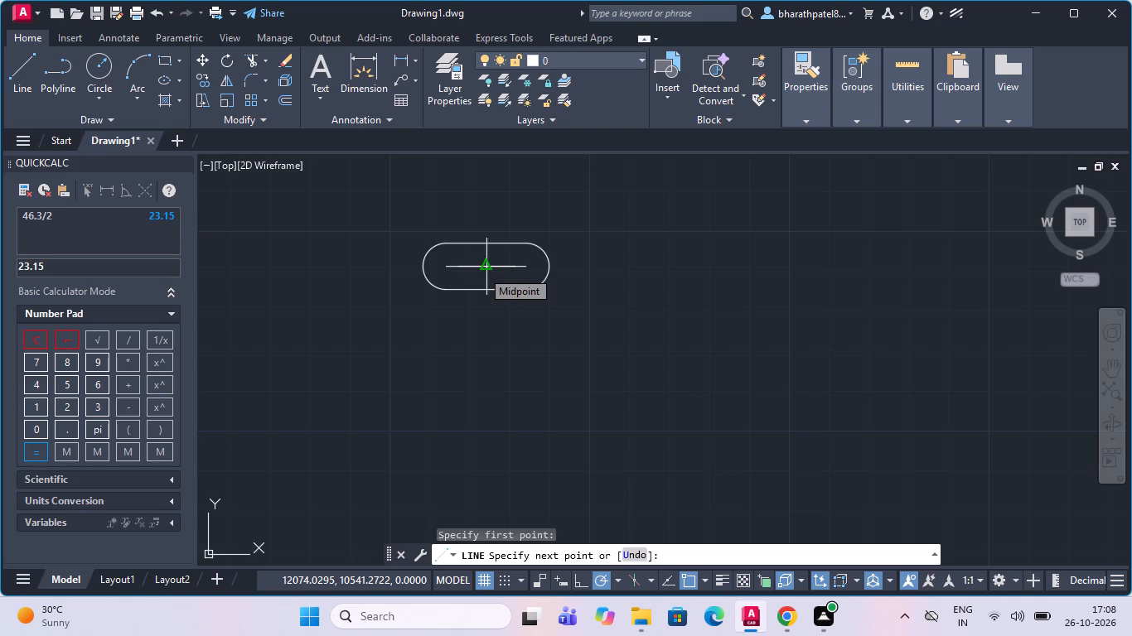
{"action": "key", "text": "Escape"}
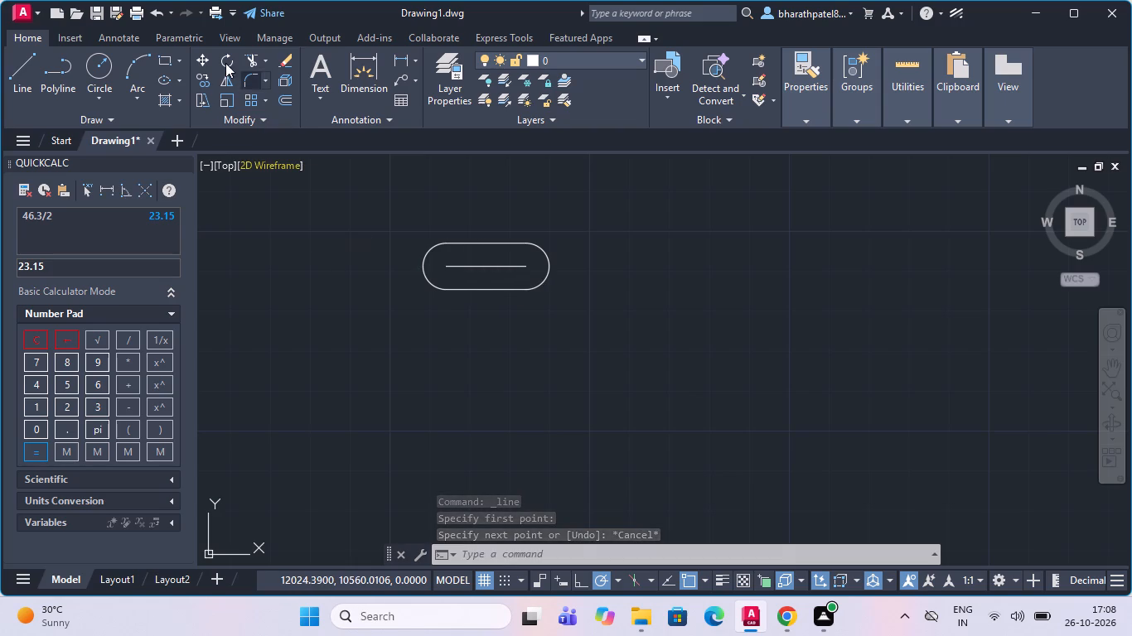
Draw a circle of radius 10.8 centred on the left end of the slot's centre line.
{"action": "left_click", "coordinate": [97, 70]}
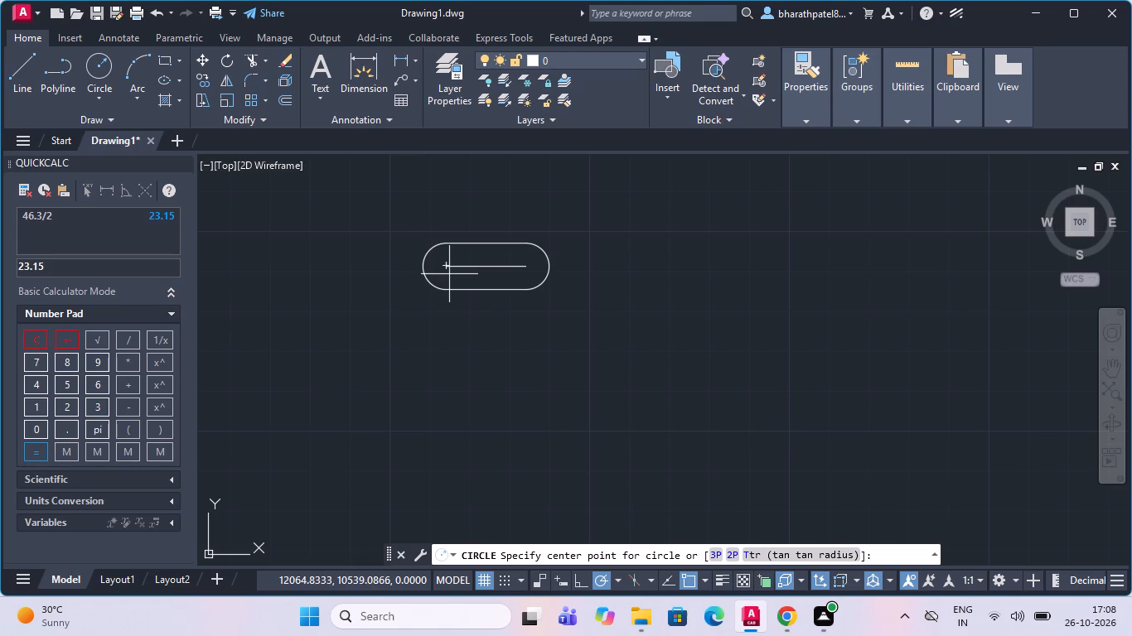
{"action": "left_click", "coordinate": [447, 270]}
{"action": "scroll", "coordinate": [482, 314], "scroll_direction": "up", "scroll_amount": 2}
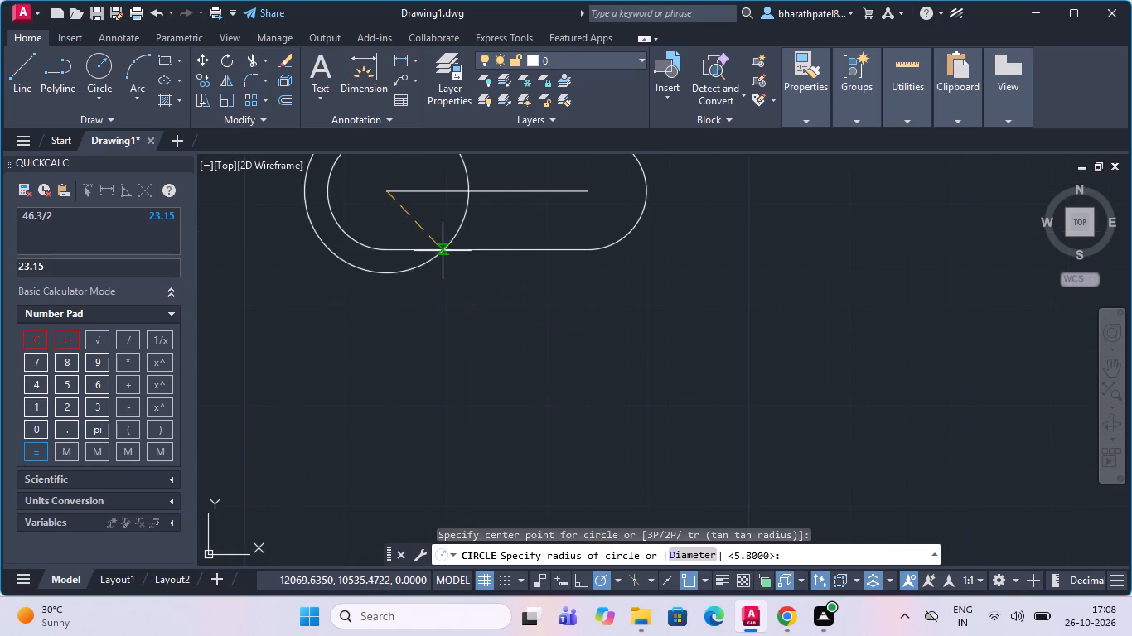
{"action": "scroll", "coordinate": [392, 209], "scroll_direction": "up", "scroll_amount": 4}
{"action": "scroll", "coordinate": [392, 209], "scroll_direction": "down", "scroll_amount": 5}
{"action": "scroll", "coordinate": [397, 234], "scroll_direction": "up", "scroll_amount": 3}
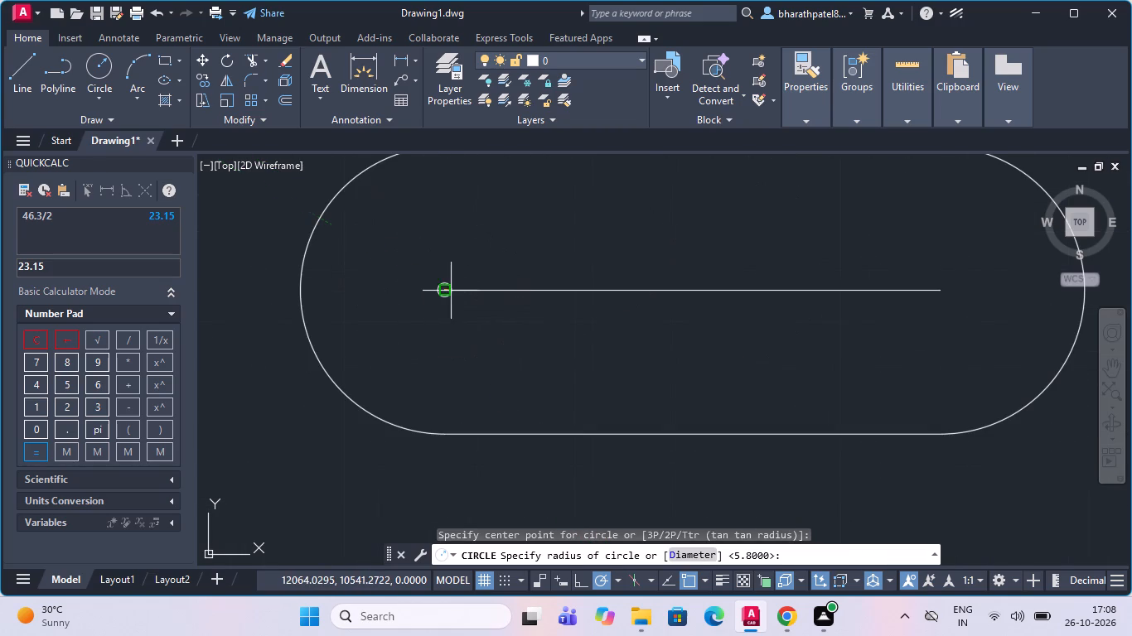
{"action": "scroll", "coordinate": [451, 285], "scroll_direction": "up", "scroll_amount": 4}
{"action": "scroll", "coordinate": [451, 285], "scroll_direction": "down", "scroll_amount": 5}
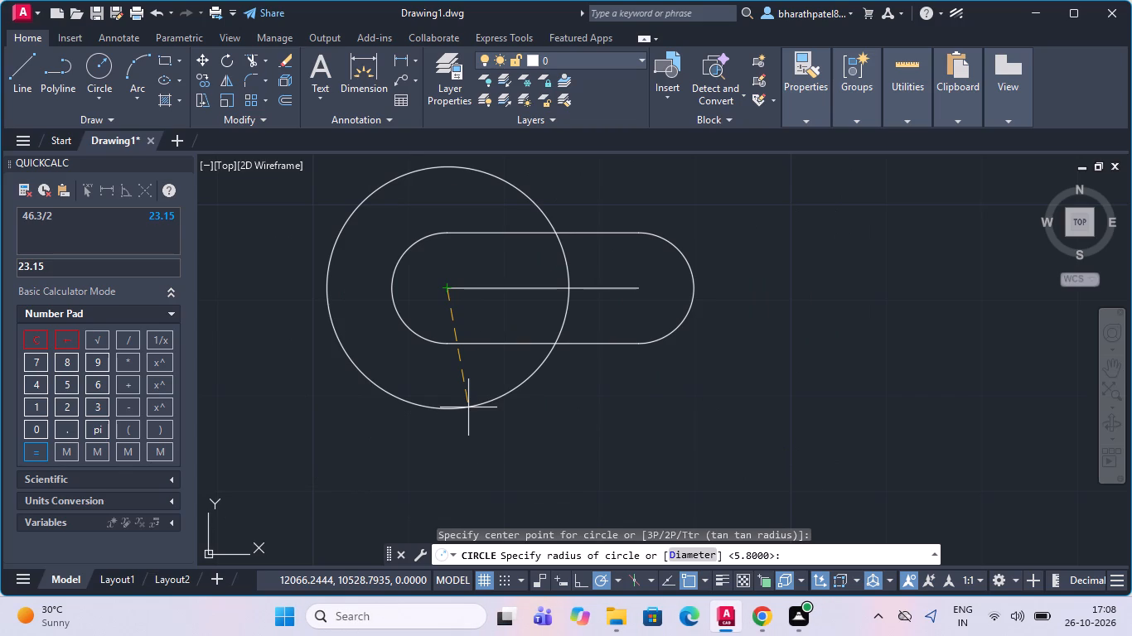
{"action": "type", "text": "10.8"}
{"action": "key", "text": "Return"}
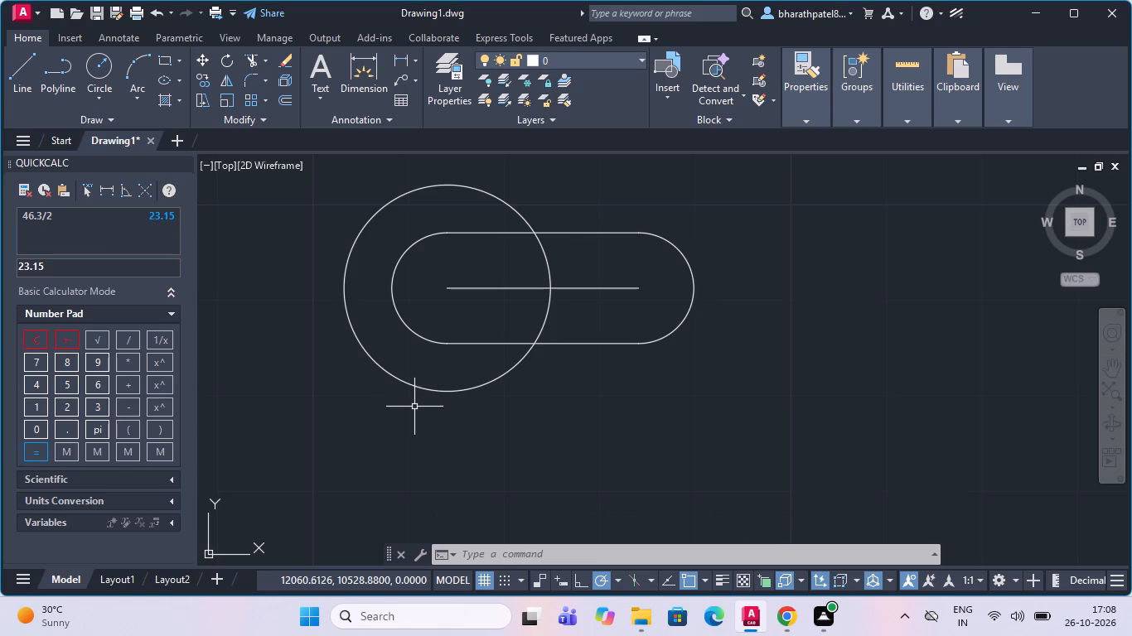
Copy the radius 10.8 circle from the left end of the centre line to its right end.
{"action": "left_click", "coordinate": [387, 369]}
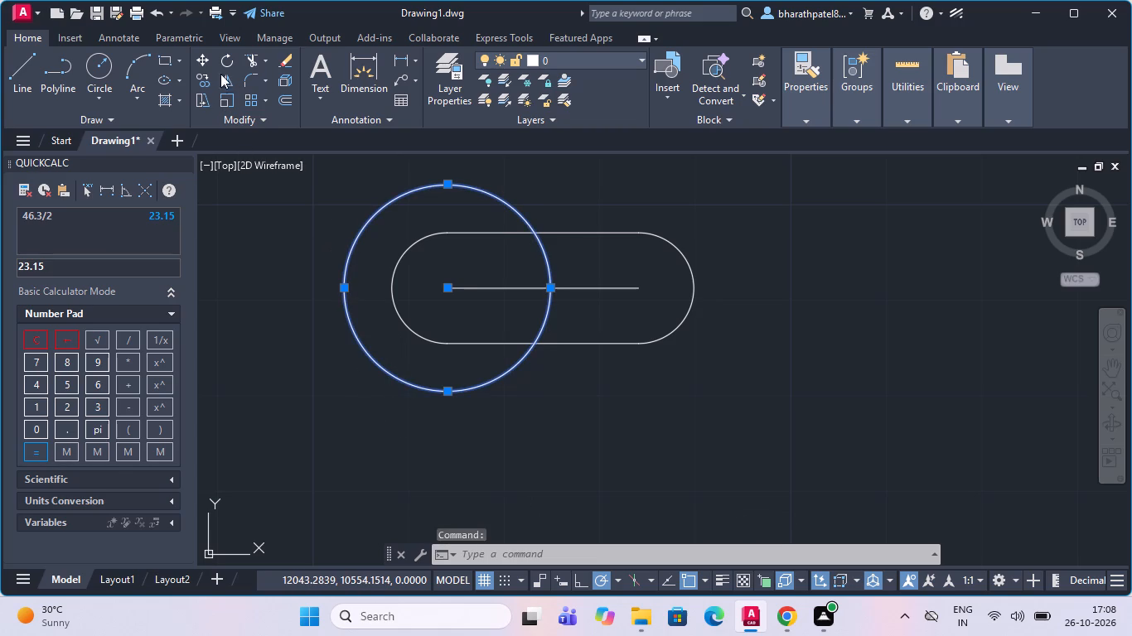
{"action": "left_click", "coordinate": [200, 79]}
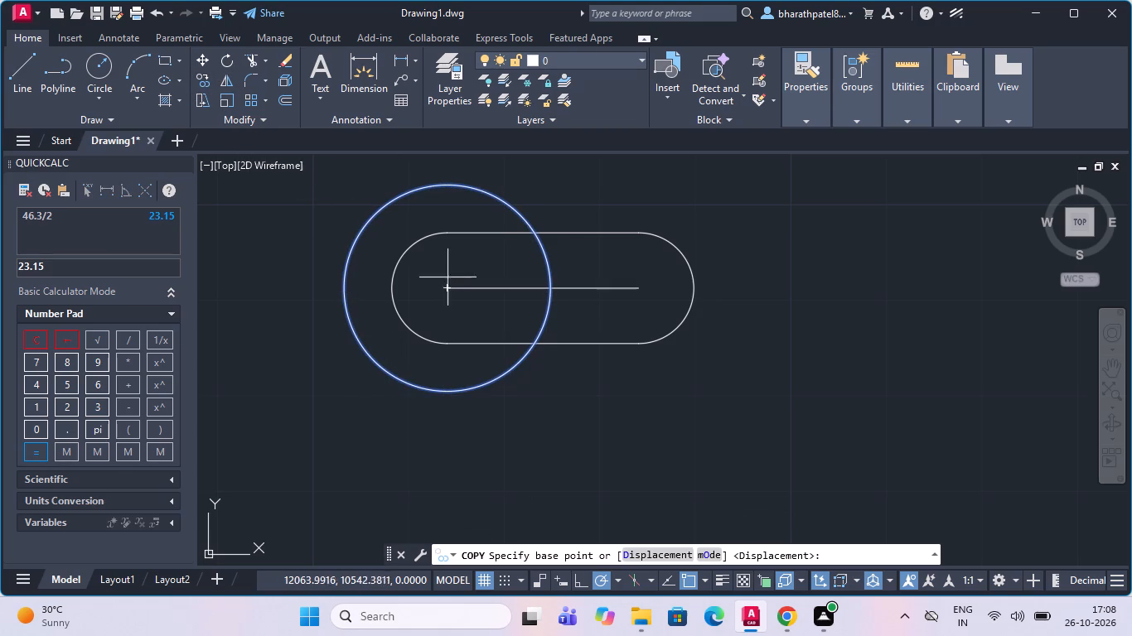
{"action": "left_click", "coordinate": [447, 288]}
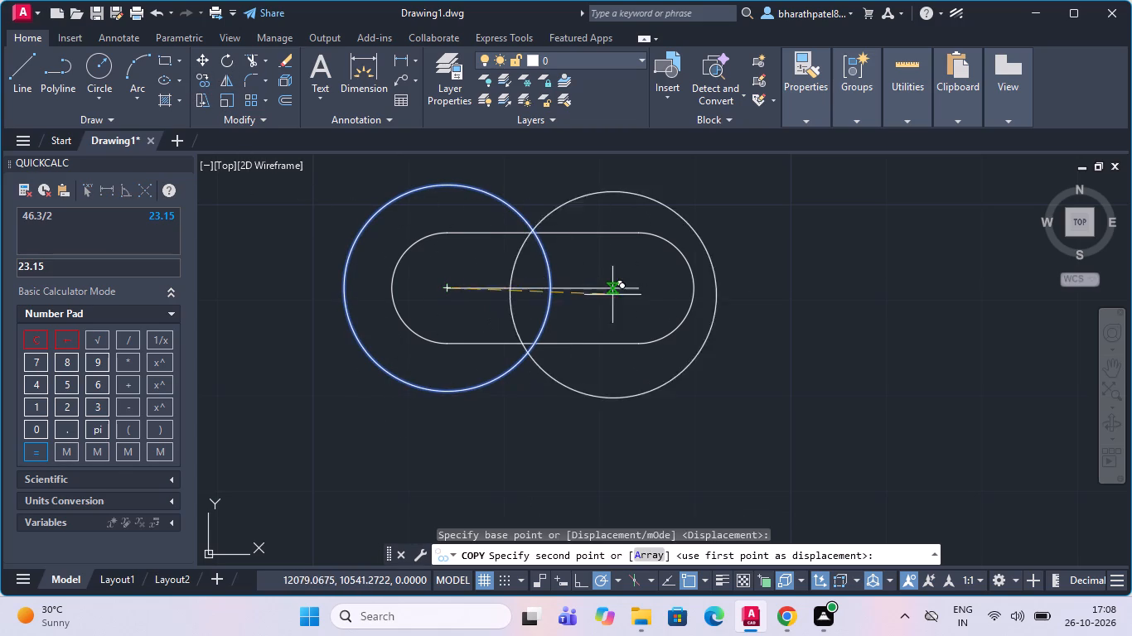
{"action": "scroll", "coordinate": [660, 296], "scroll_direction": "up", "scroll_amount": 3}
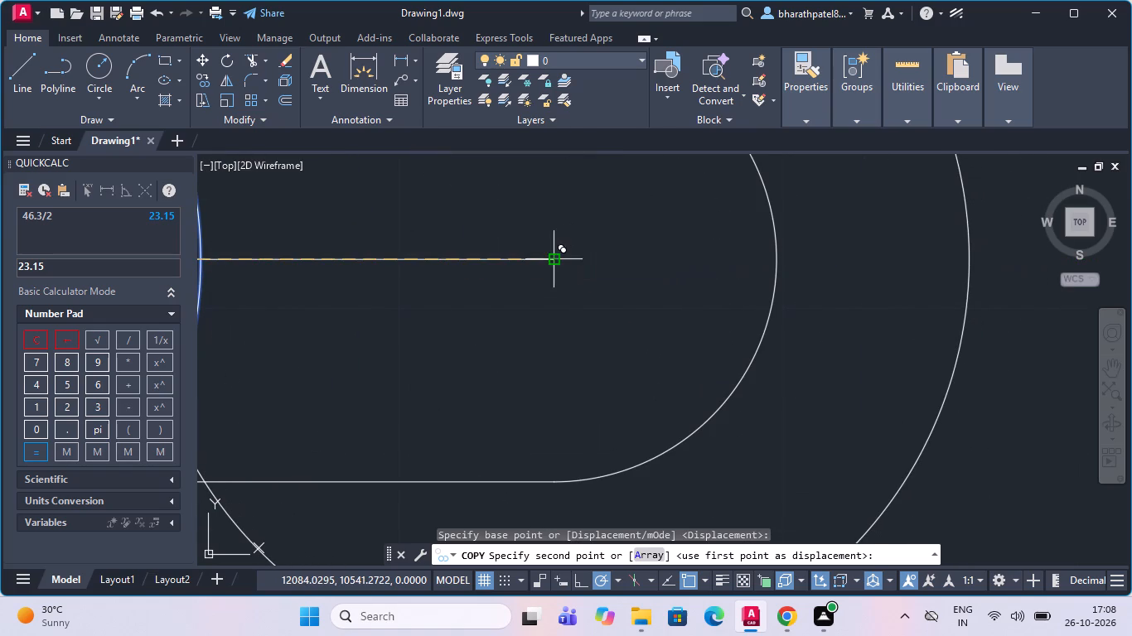
{"action": "left_click", "coordinate": [554, 261]}
{"action": "scroll", "coordinate": [550, 291], "scroll_direction": "down", "scroll_amount": 4}
{"action": "key", "text": "Escape"}
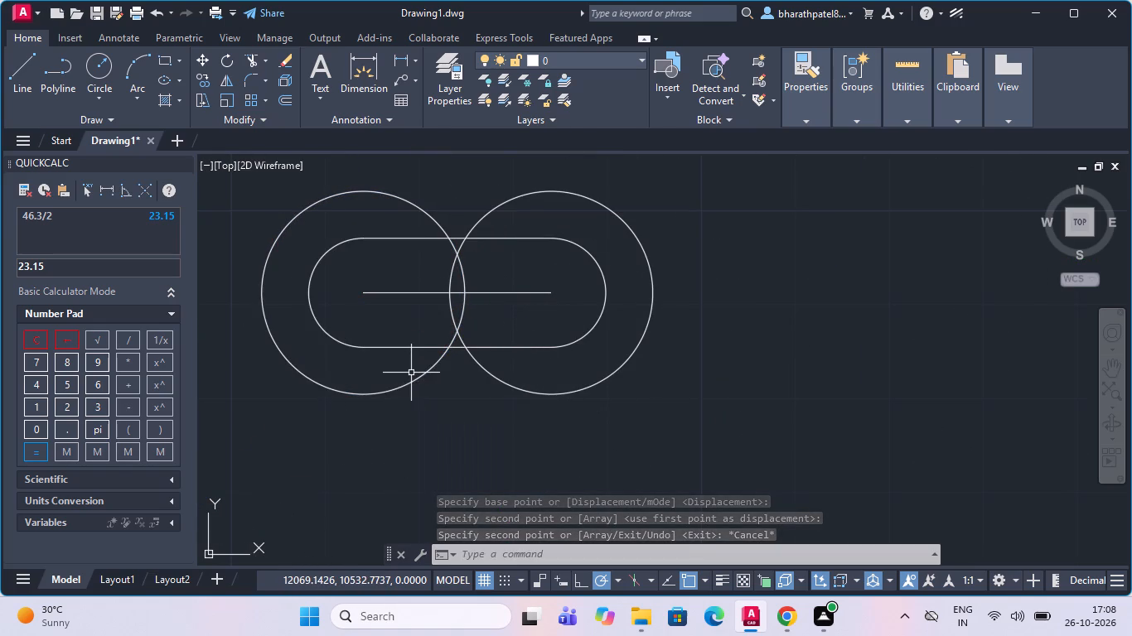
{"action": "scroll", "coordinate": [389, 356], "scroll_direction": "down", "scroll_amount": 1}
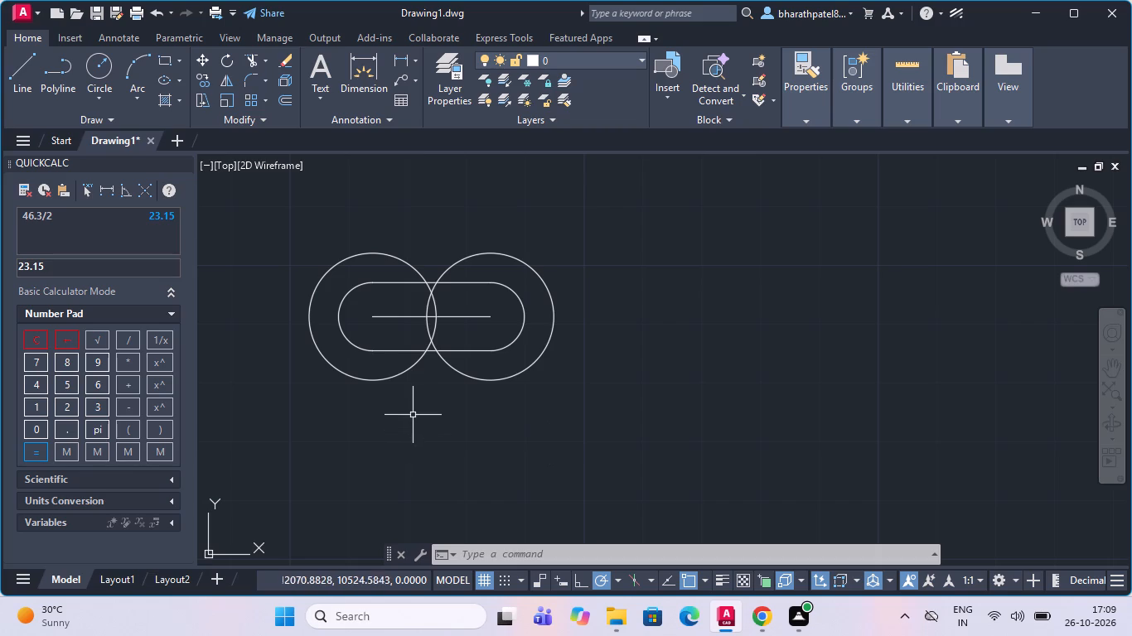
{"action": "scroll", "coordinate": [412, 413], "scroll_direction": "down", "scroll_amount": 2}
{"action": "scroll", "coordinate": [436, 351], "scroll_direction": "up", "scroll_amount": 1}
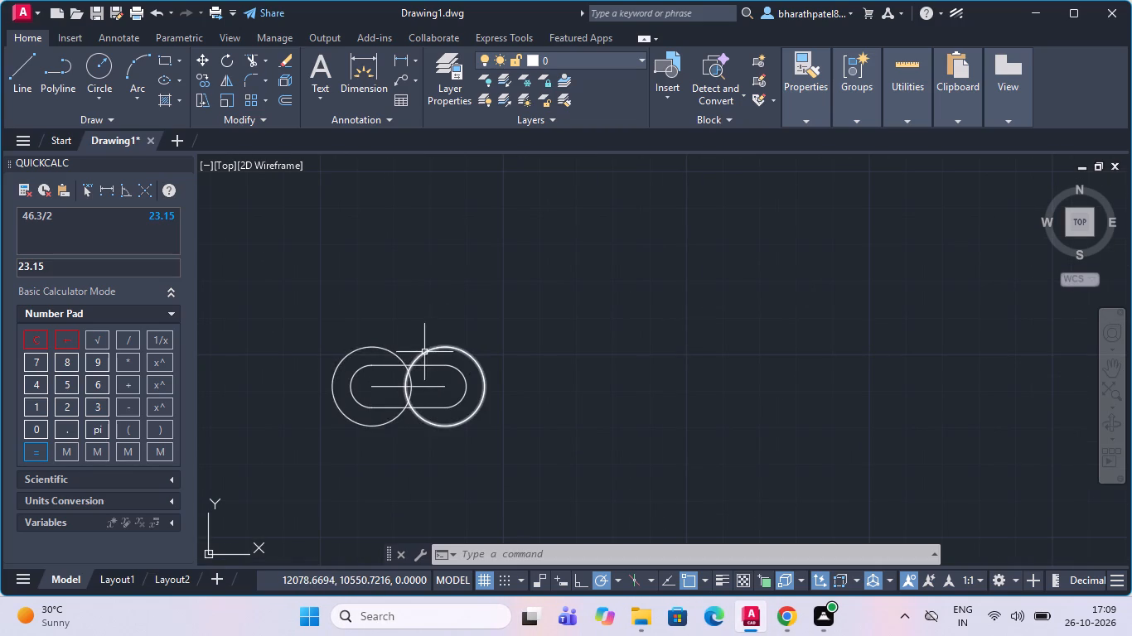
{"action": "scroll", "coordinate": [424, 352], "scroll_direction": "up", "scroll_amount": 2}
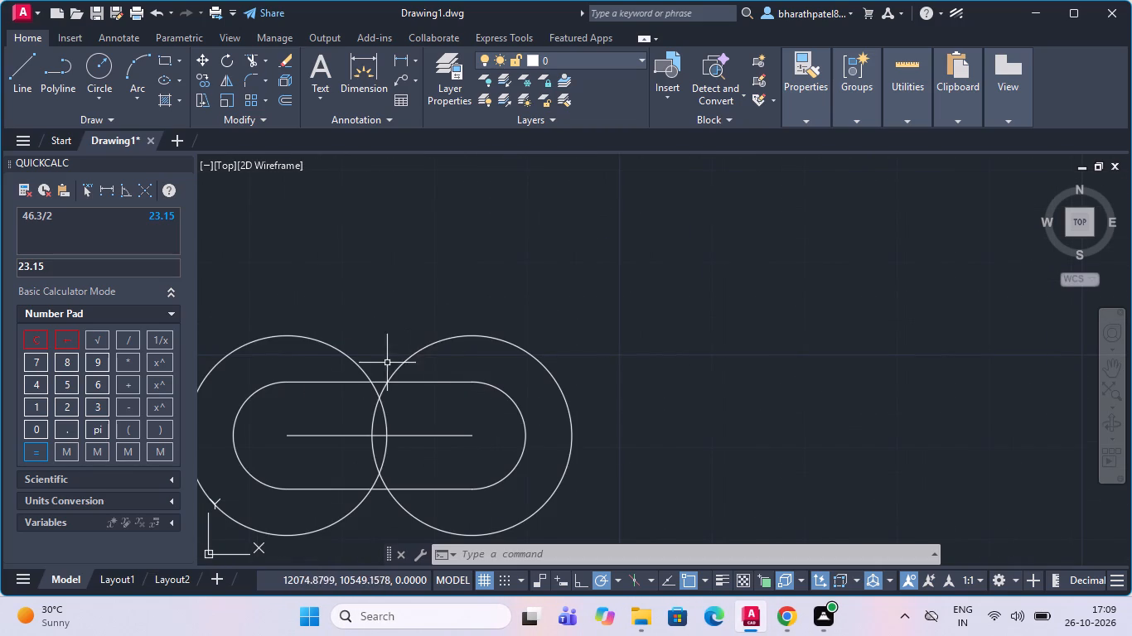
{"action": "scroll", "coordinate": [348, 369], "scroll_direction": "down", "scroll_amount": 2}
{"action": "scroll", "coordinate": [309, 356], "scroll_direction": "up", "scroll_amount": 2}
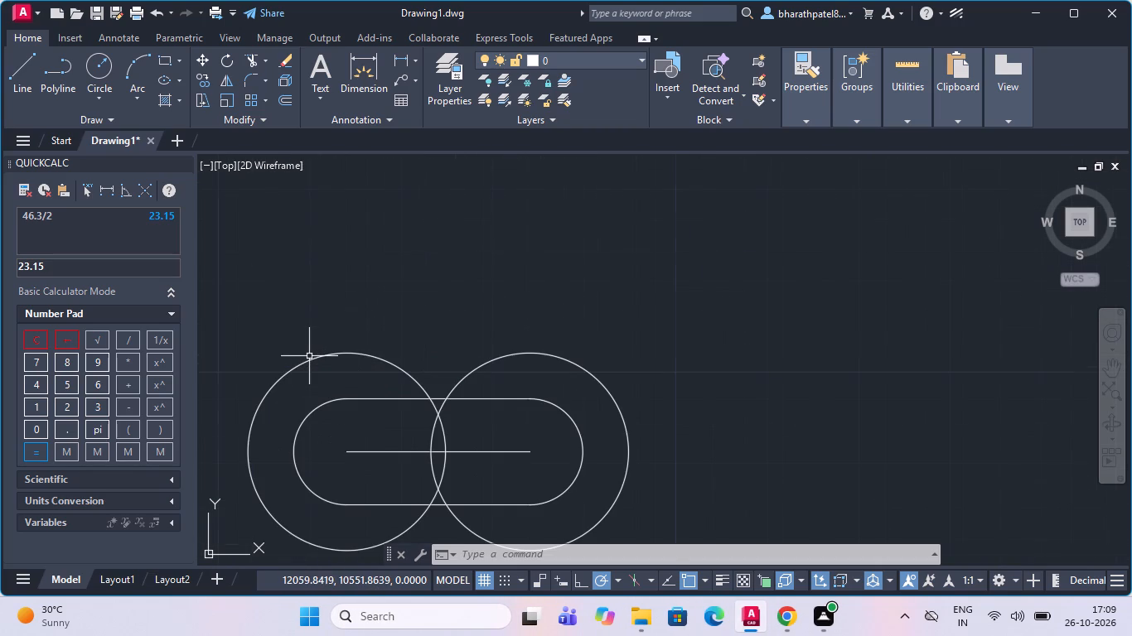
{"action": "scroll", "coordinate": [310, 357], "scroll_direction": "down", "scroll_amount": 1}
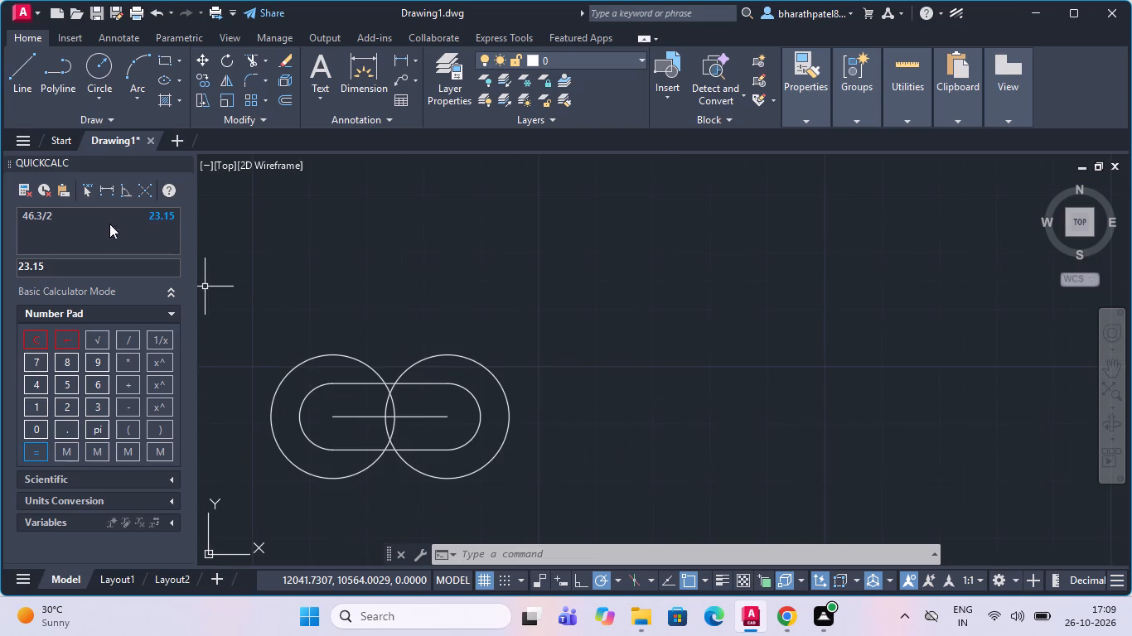
Draw a line joining the tops of the two radius 10.8 circles, using the tangent snap at both ends.
{"action": "left_click", "coordinate": [17, 78]}
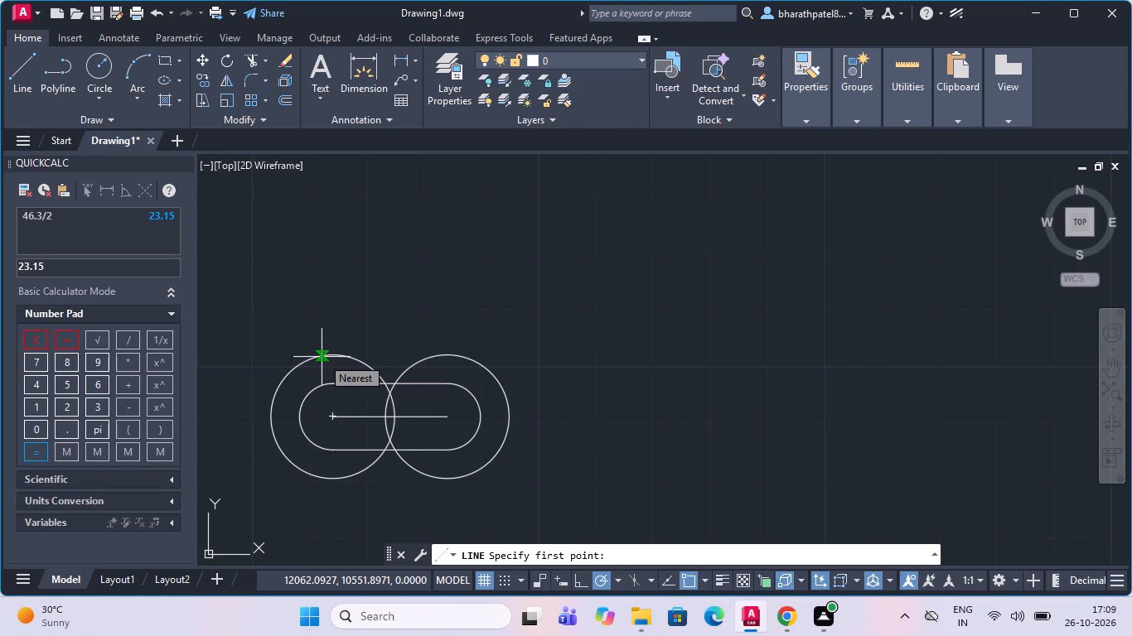
{"action": "type", "text": "tan"}
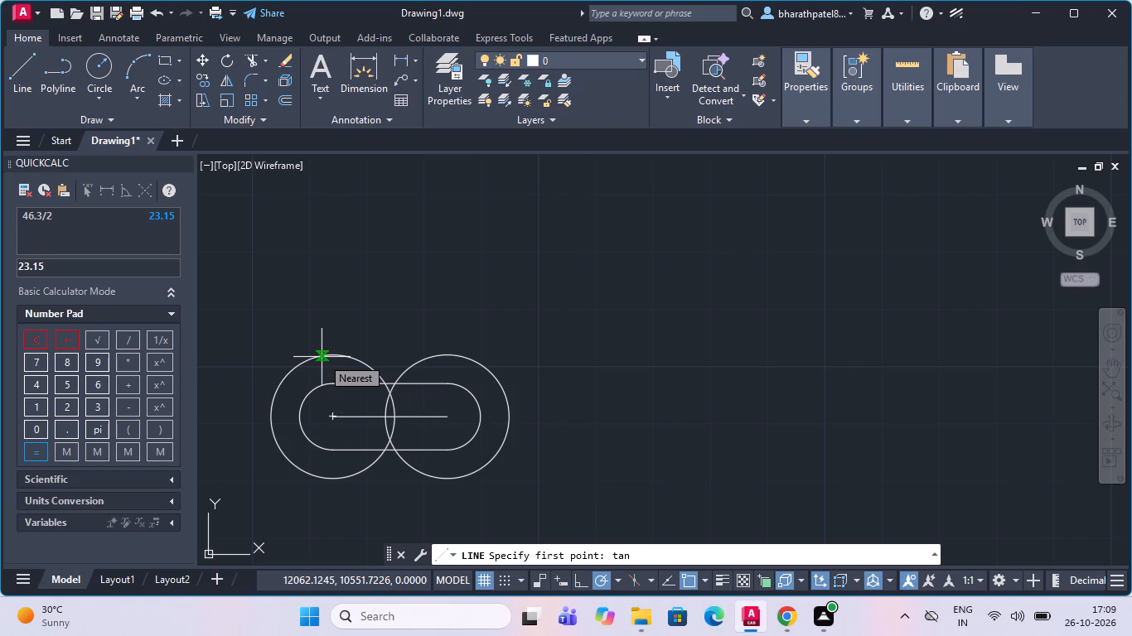
{"action": "key", "text": "Return"}
{"action": "left_click", "coordinate": [322, 357]}
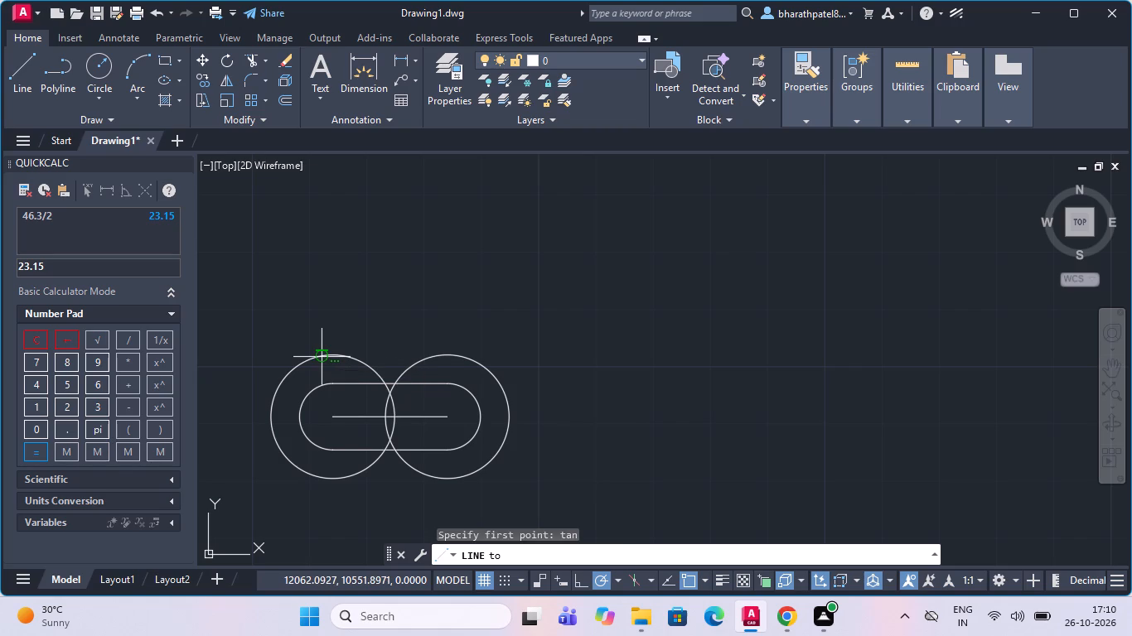
{"action": "left_click", "coordinate": [311, 359]}
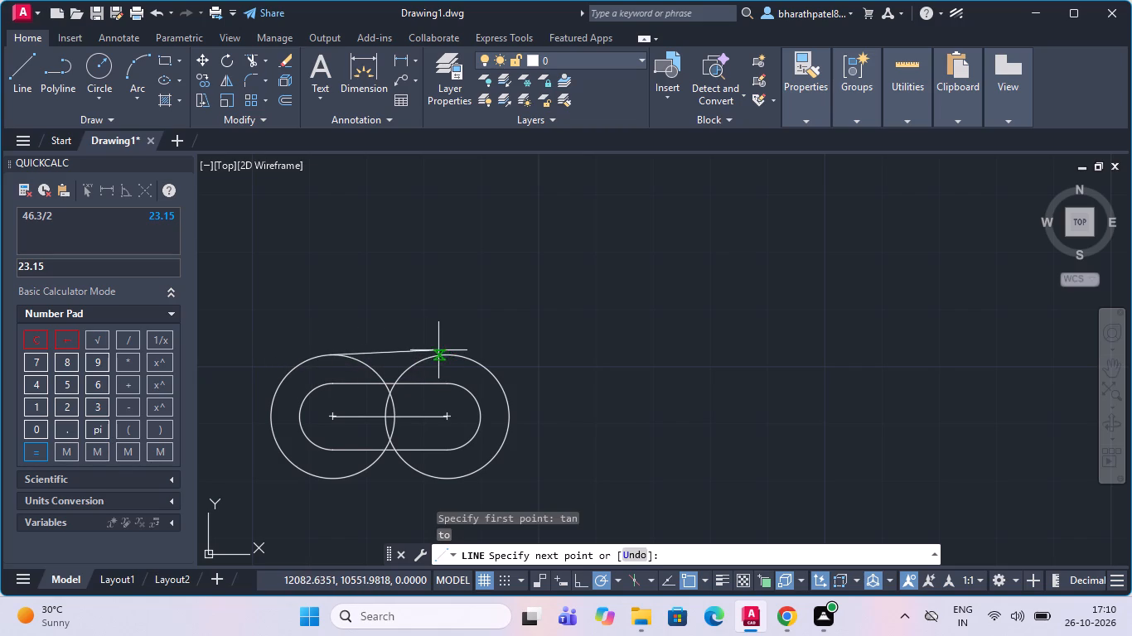
{"action": "type", "text": "tan"}
{"action": "key", "text": "Return"}
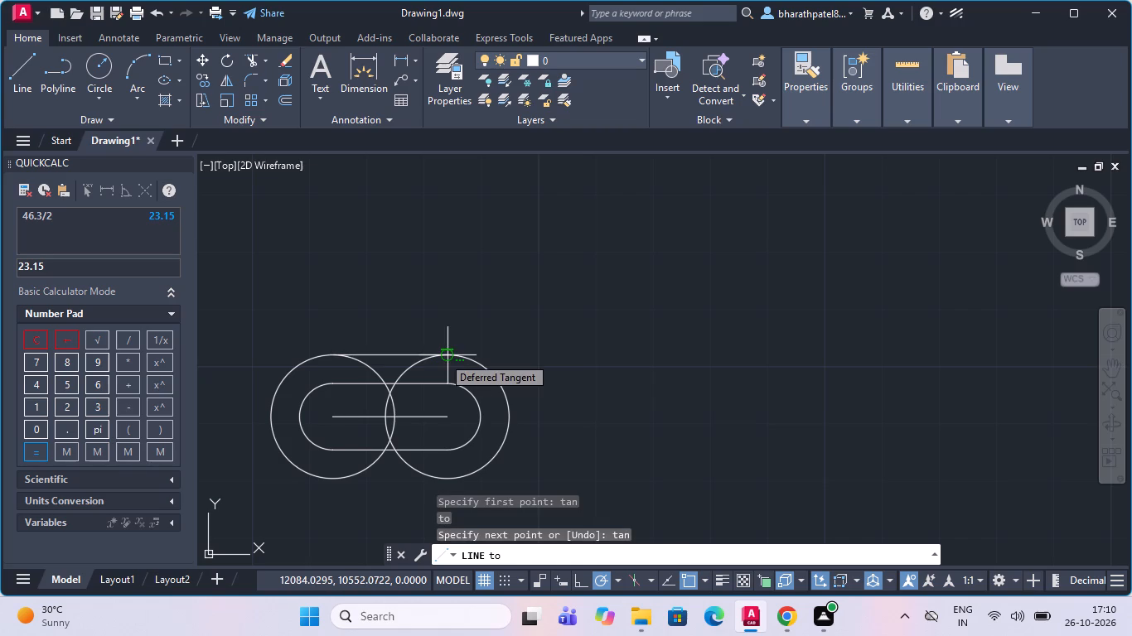
{"action": "left_click", "coordinate": [443, 356]}
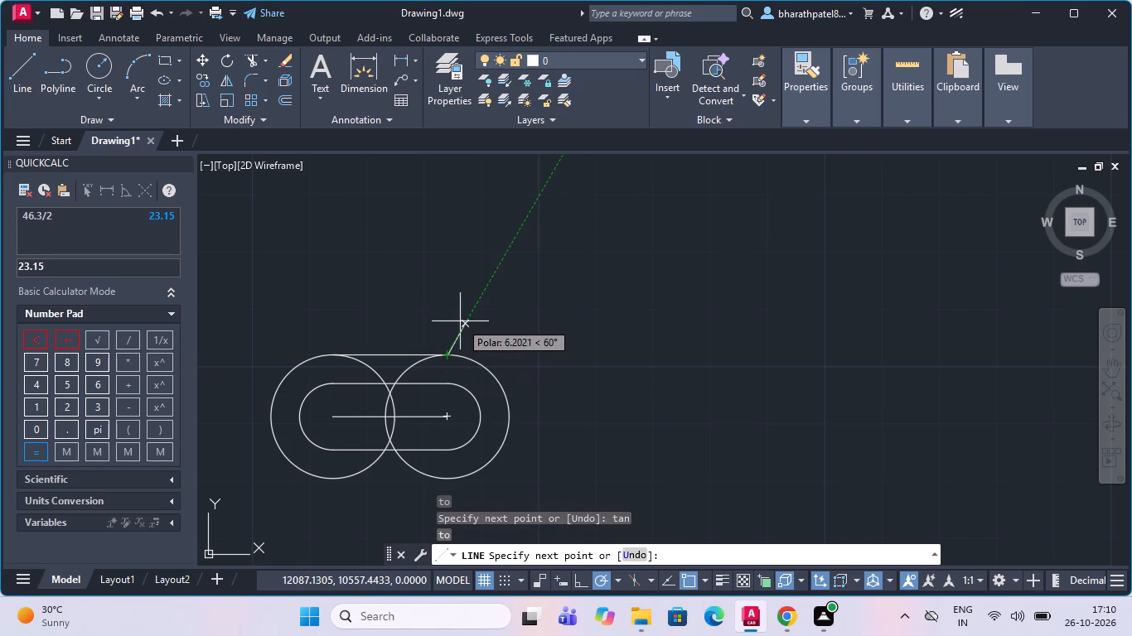
{"action": "key", "text": "Escape"}
Draw a line joining the bottoms of the two radius 10.8 circles, using the tangent snap at both ends.
{"action": "scroll", "coordinate": [456, 321], "scroll_direction": "down", "scroll_amount": 2}
{"action": "scroll", "coordinate": [443, 372], "scroll_direction": "up", "scroll_amount": 3}
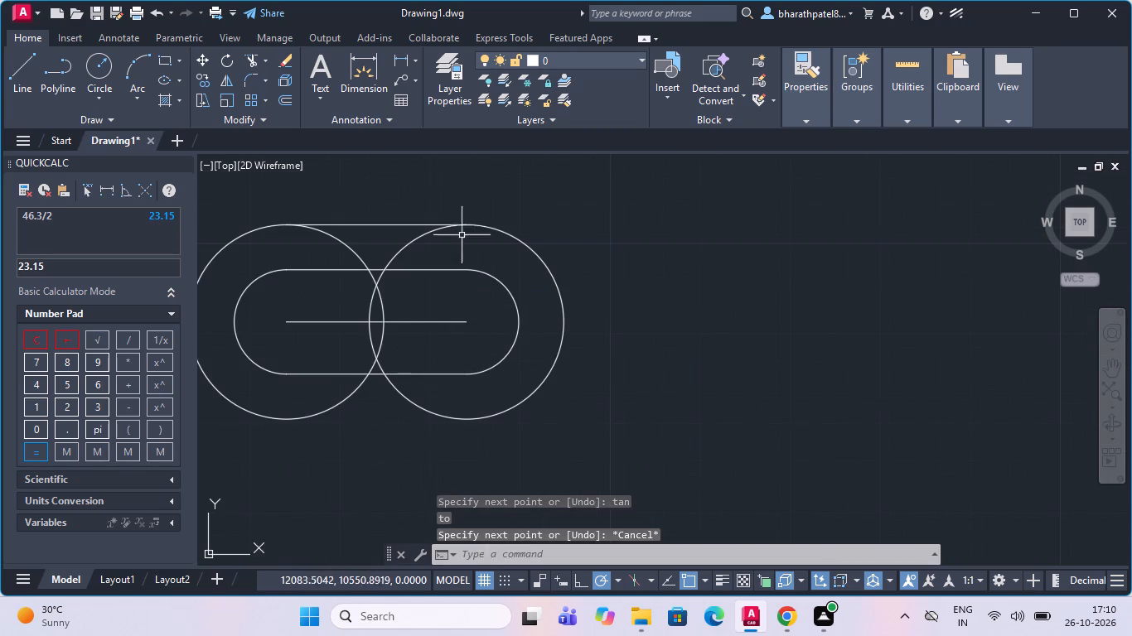
{"action": "left_click", "coordinate": [24, 76]}
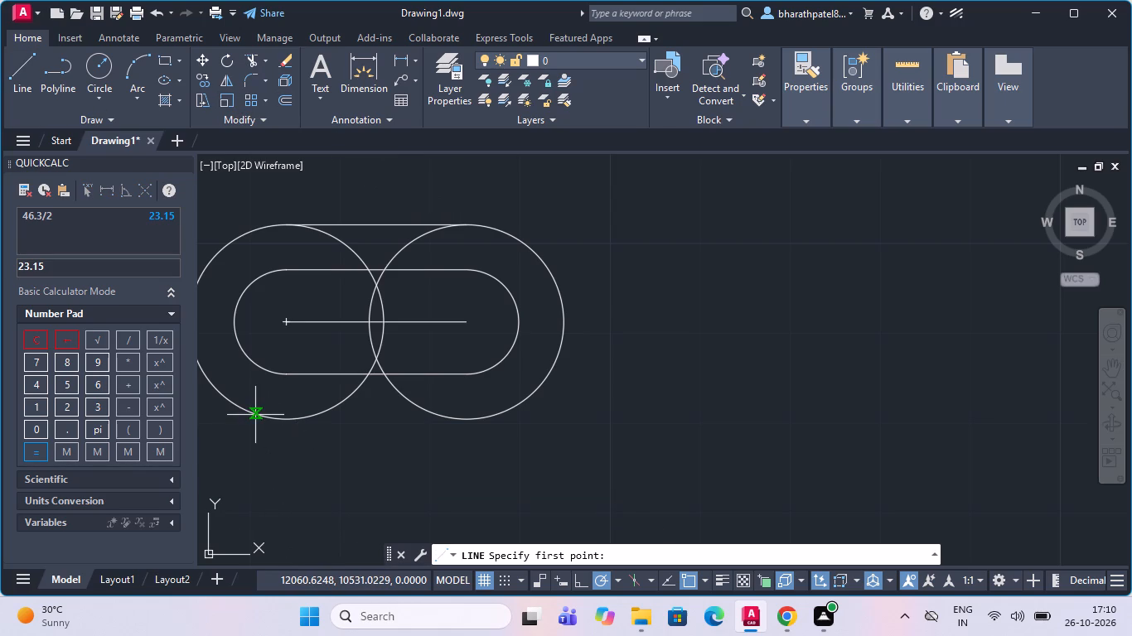
{"action": "type", "text": "tan"}
{"action": "key", "text": "Return"}
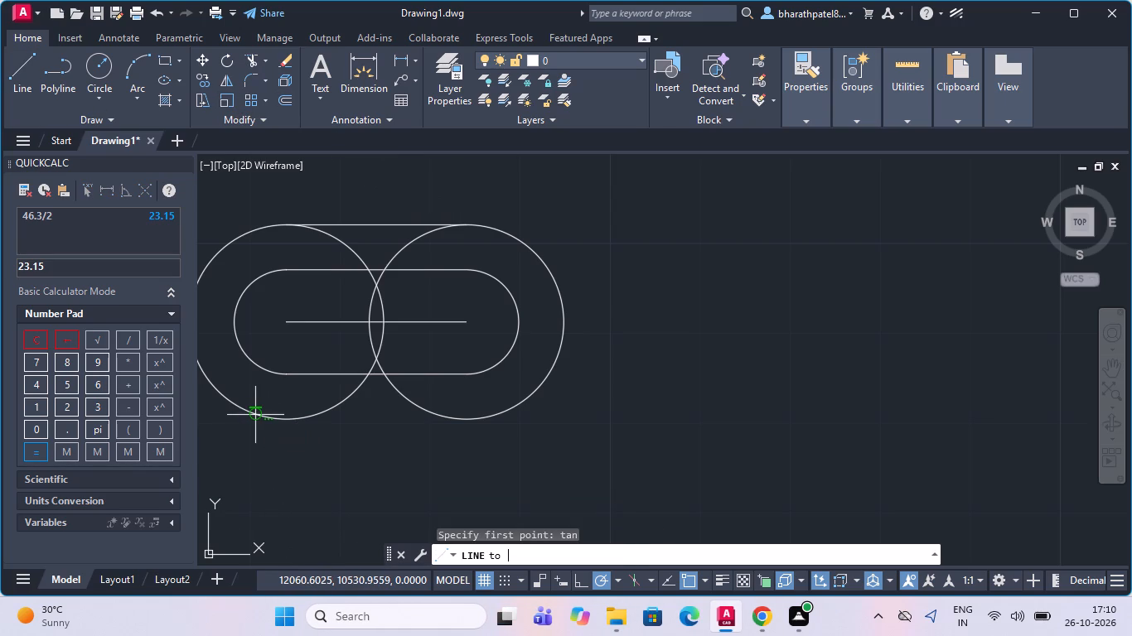
{"action": "left_click_drag", "start_coordinate": [255, 415], "coordinate": [262, 430]}
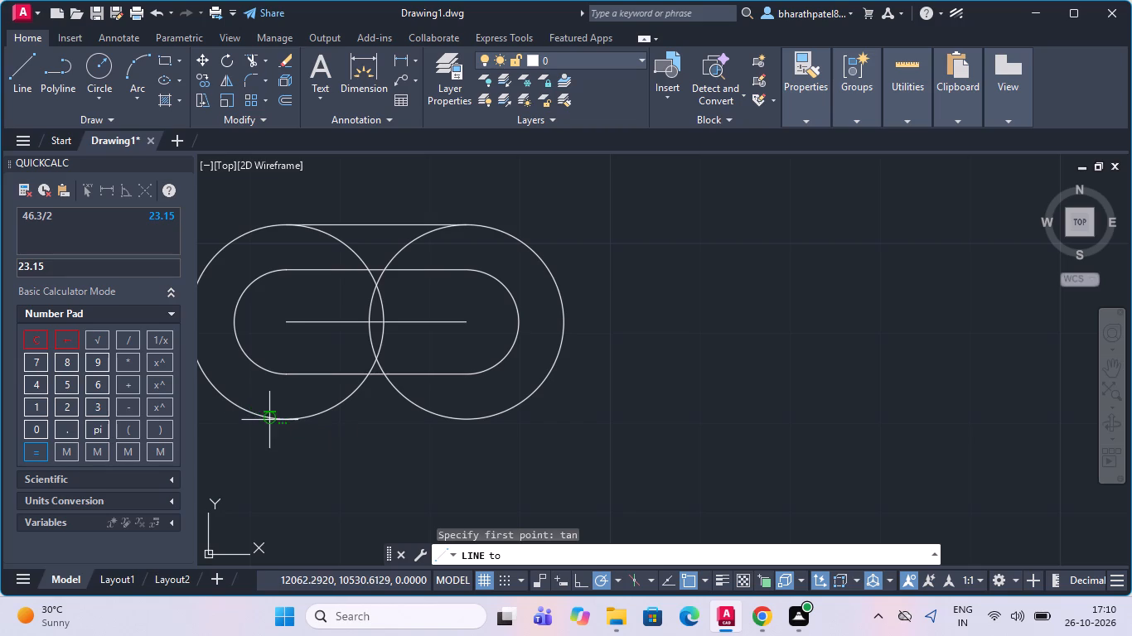
{"action": "left_click", "coordinate": [266, 415]}
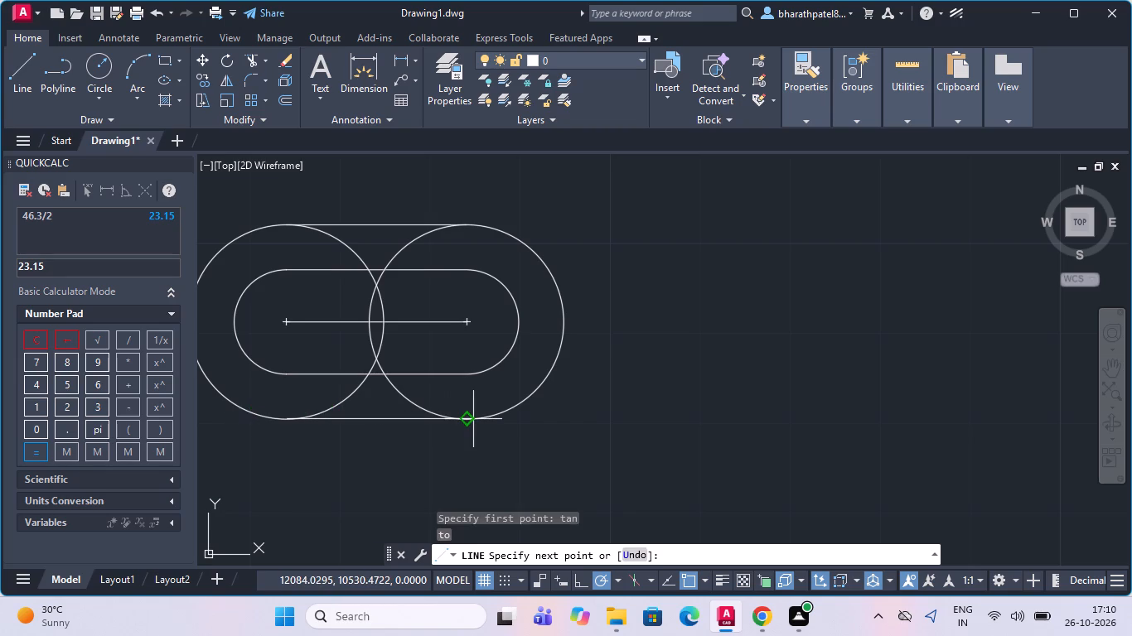
{"action": "type", "text": "tan"}
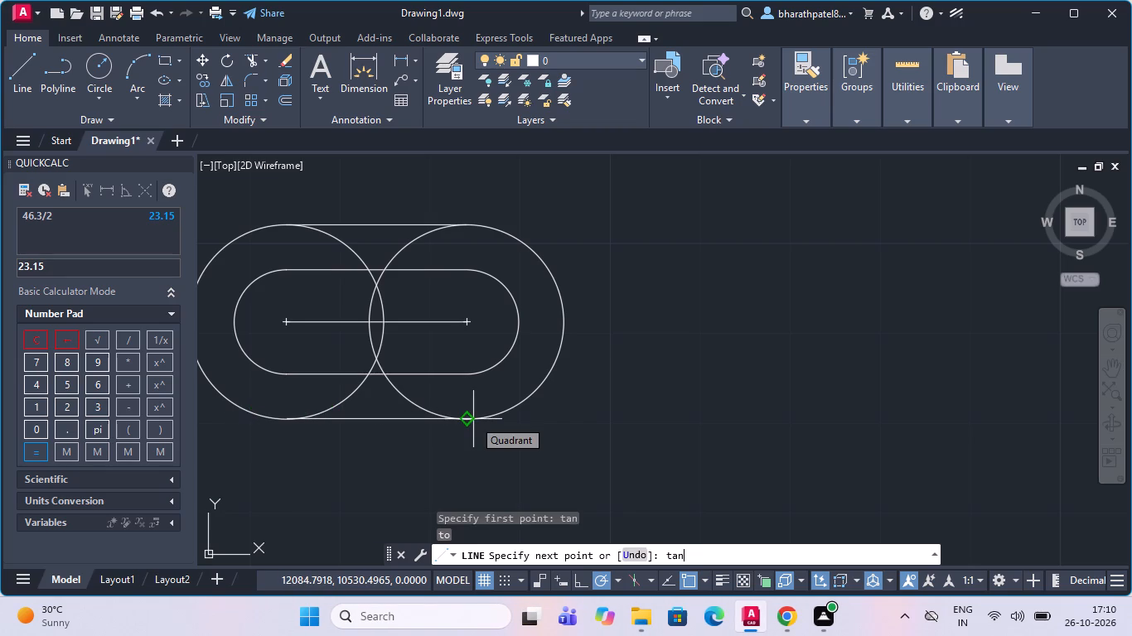
{"action": "key", "text": "Return"}
{"action": "left_click", "coordinate": [473, 419]}
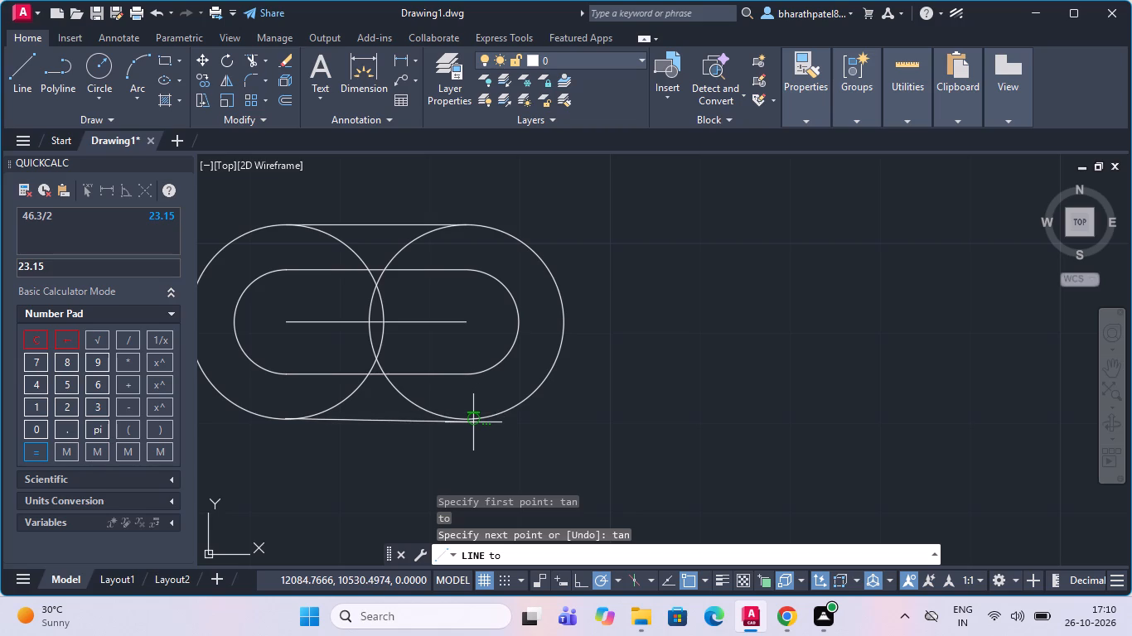
{"action": "left_click", "coordinate": [472, 421]}
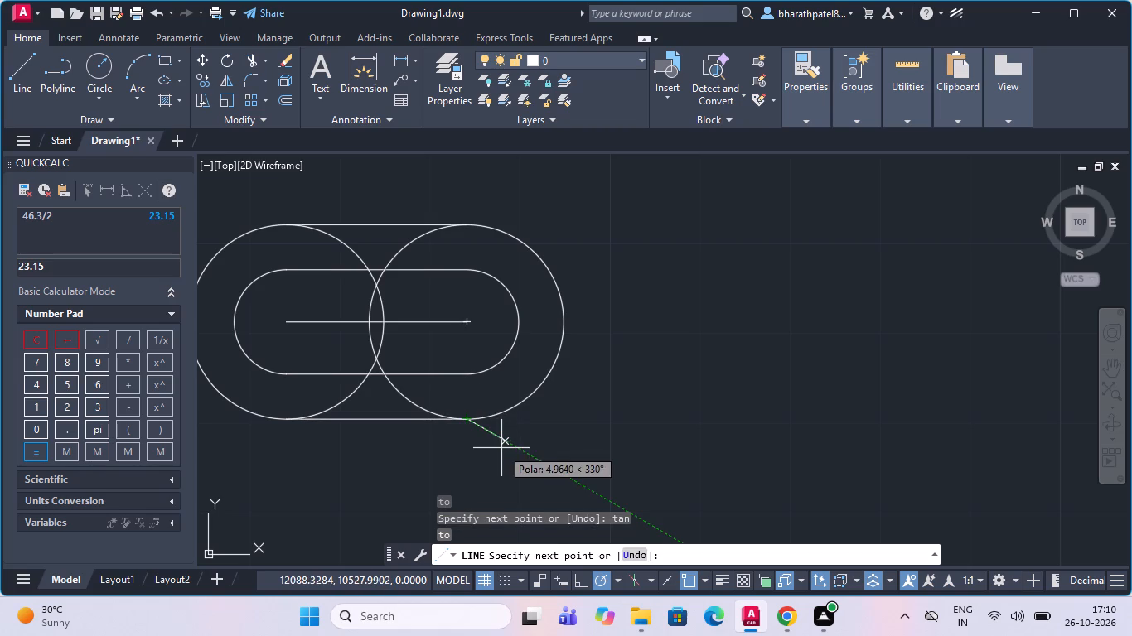
{"action": "key", "text": "Escape"}
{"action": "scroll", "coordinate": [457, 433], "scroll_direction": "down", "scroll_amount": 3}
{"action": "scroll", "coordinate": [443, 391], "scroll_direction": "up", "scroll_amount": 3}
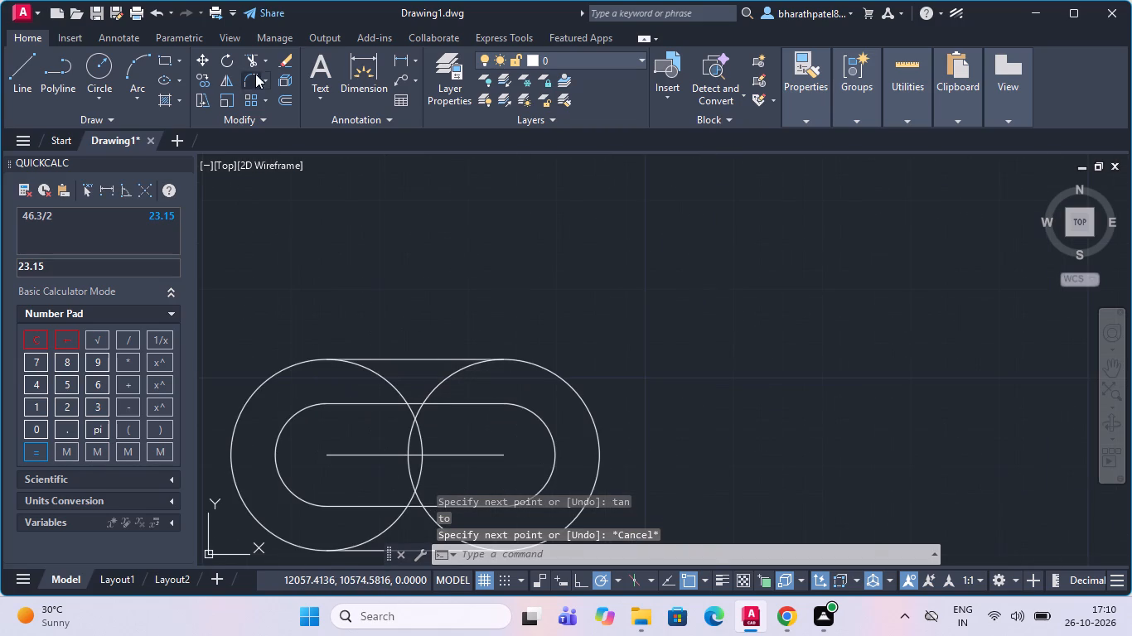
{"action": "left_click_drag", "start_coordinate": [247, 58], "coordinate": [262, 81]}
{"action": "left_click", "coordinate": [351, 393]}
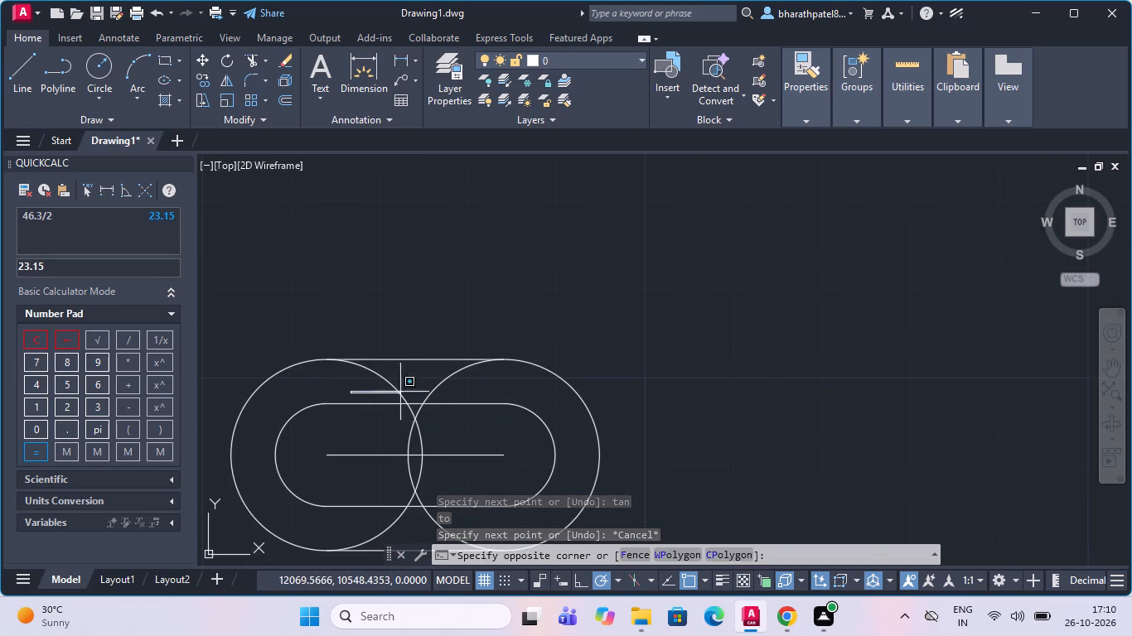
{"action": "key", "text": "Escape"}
Trim the overlapping parts of the two radius 10.8 circles from the top tangent line down to the inner slot's lower line.
{"action": "left_click", "coordinate": [252, 57]}
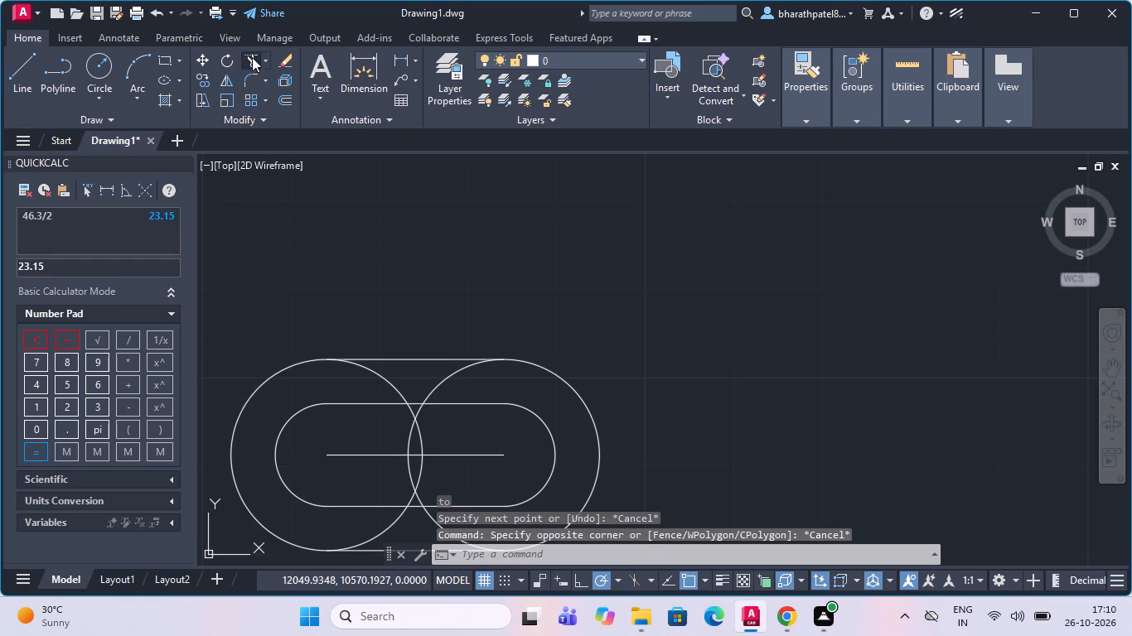
{"action": "left_click", "coordinate": [370, 385]}
{"action": "left_click", "coordinate": [476, 393]}
{"action": "left_click_drag", "start_coordinate": [391, 427], "coordinate": [411, 425]}
{"action": "left_click", "coordinate": [473, 422]}
{"action": "scroll", "coordinate": [425, 430], "scroll_direction": "up", "scroll_amount": 4}
{"action": "left_click_drag", "start_coordinate": [295, 355], "coordinate": [311, 349]}
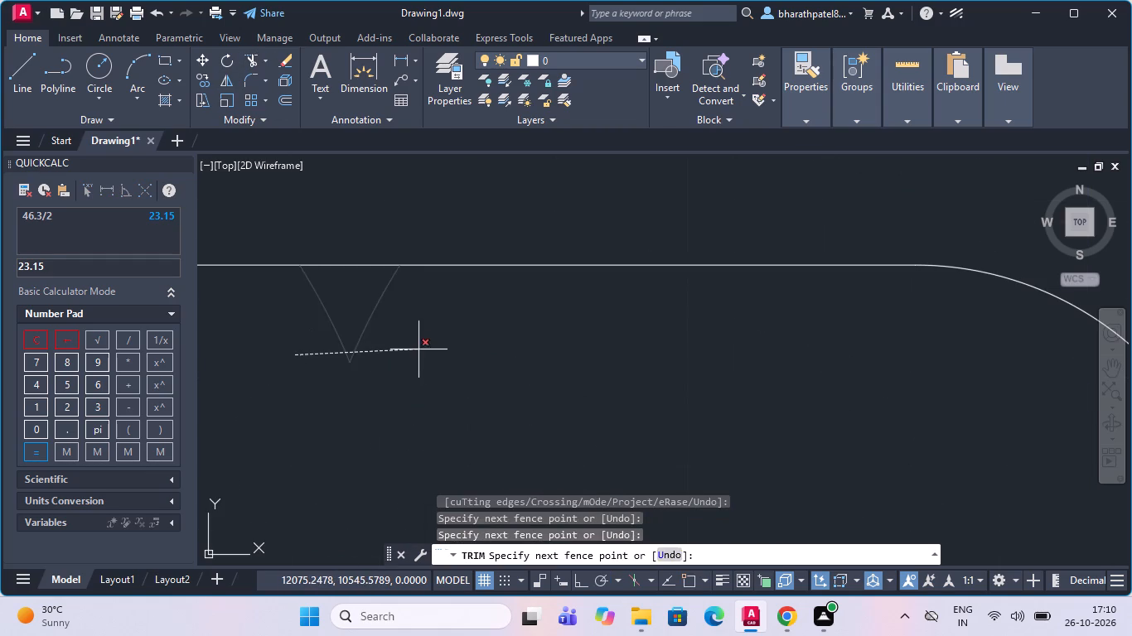
{"action": "left_click", "coordinate": [420, 349]}
{"action": "scroll", "coordinate": [422, 349], "scroll_direction": "down", "scroll_amount": 3}
{"action": "scroll", "coordinate": [394, 453], "scroll_direction": "up", "scroll_amount": 2}
{"action": "left_click_drag", "start_coordinate": [315, 446], "coordinate": [382, 438]}
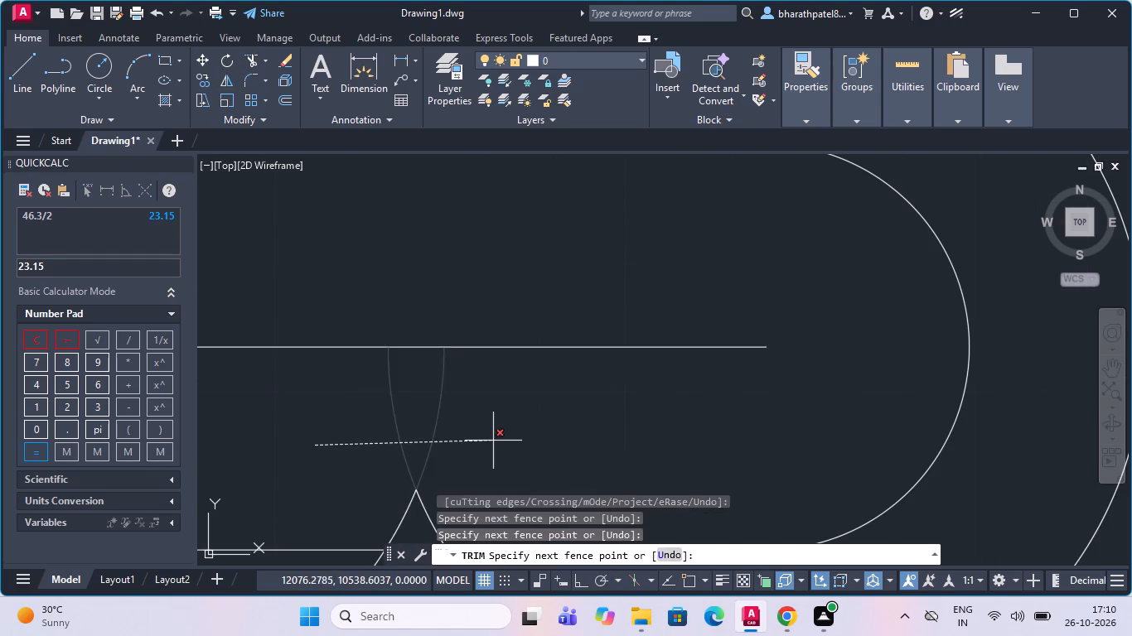
{"action": "left_click", "coordinate": [498, 441]}
{"action": "scroll", "coordinate": [501, 438], "scroll_direction": "down", "scroll_amount": 3}
{"action": "scroll", "coordinate": [469, 476], "scroll_direction": "up", "scroll_amount": 4}
{"action": "left_click", "coordinate": [428, 379]}
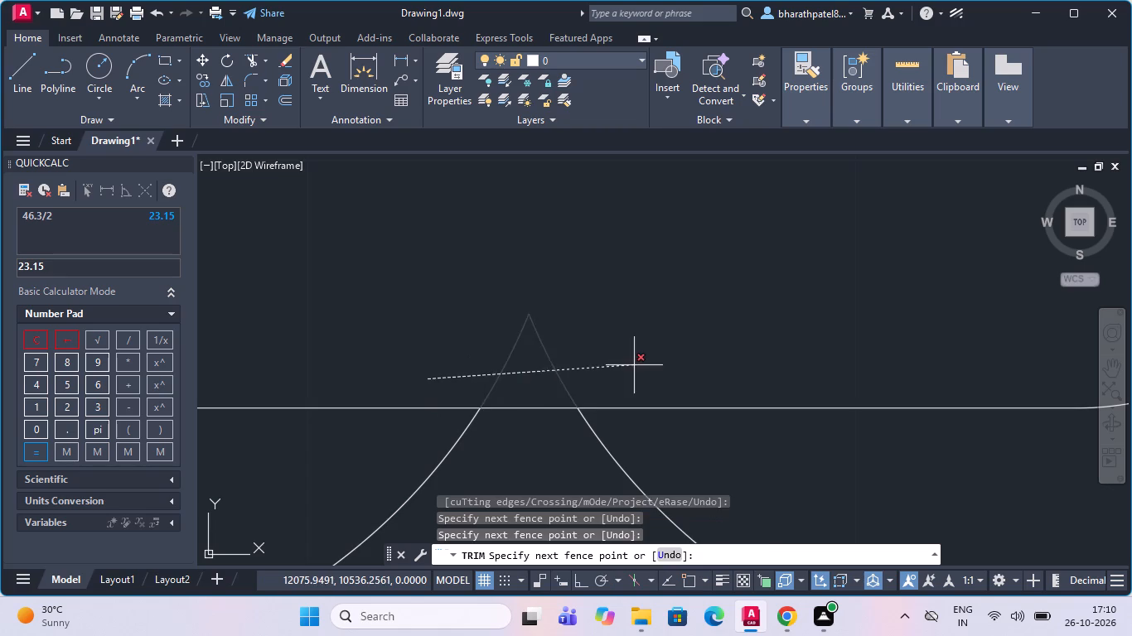
{"action": "left_click", "coordinate": [634, 365]}
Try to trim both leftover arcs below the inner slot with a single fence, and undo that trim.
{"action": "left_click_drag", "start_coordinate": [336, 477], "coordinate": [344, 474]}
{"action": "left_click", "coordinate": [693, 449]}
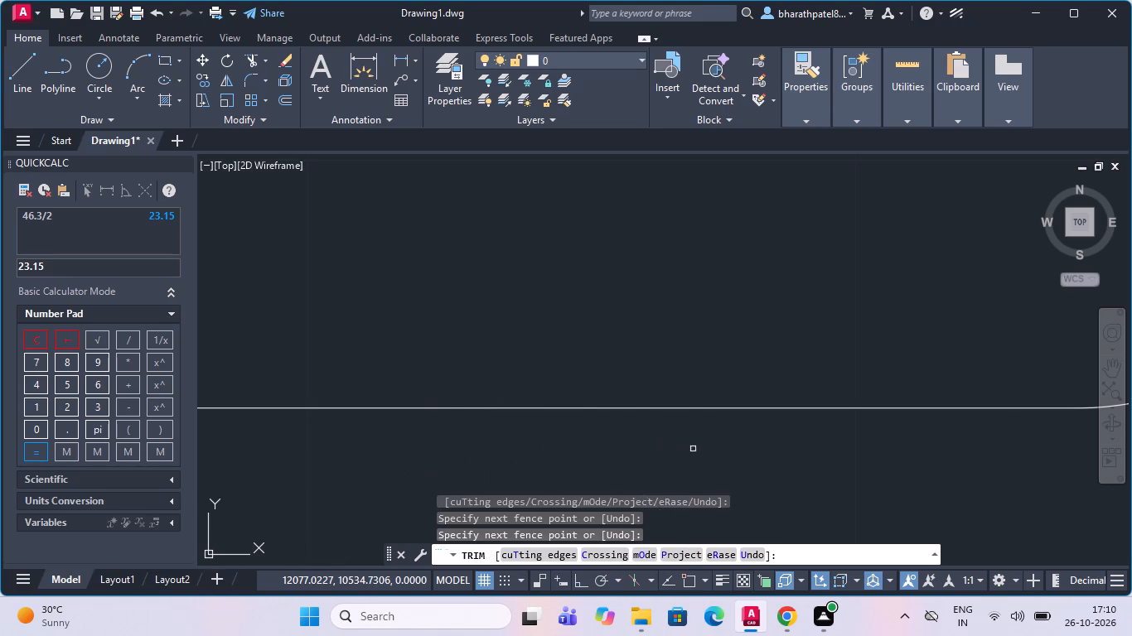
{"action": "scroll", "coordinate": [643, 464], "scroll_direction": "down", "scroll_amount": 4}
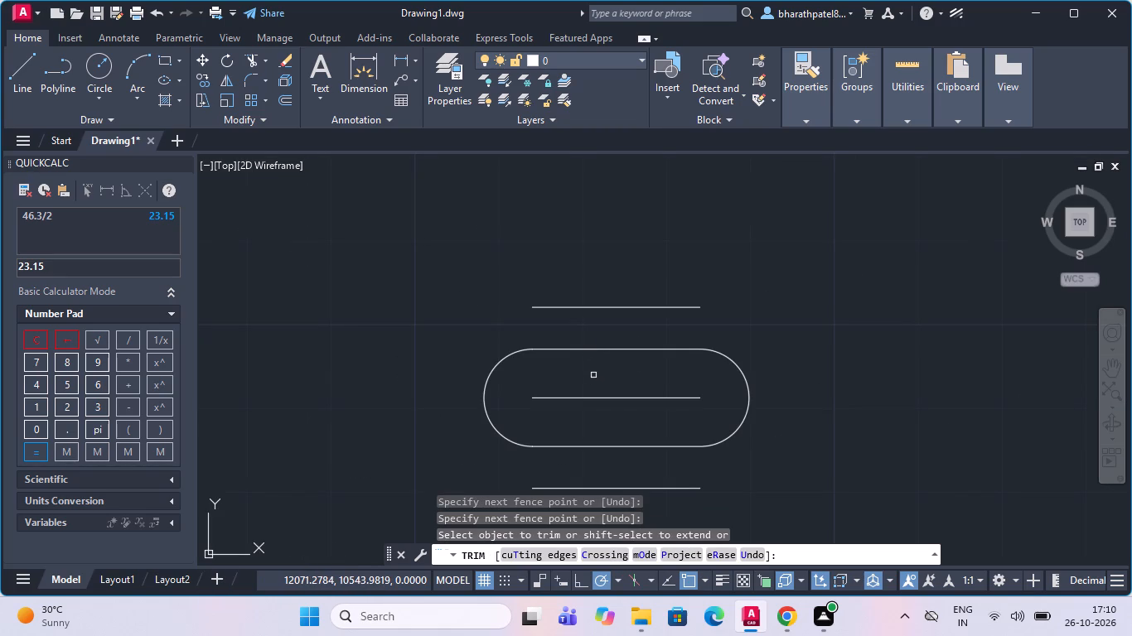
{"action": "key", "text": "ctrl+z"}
Trim the two leftover arcs between the inner slot's lower line and the bottom tangent line, one at a time.
{"action": "scroll", "coordinate": [593, 375], "scroll_direction": "down", "scroll_amount": 4}
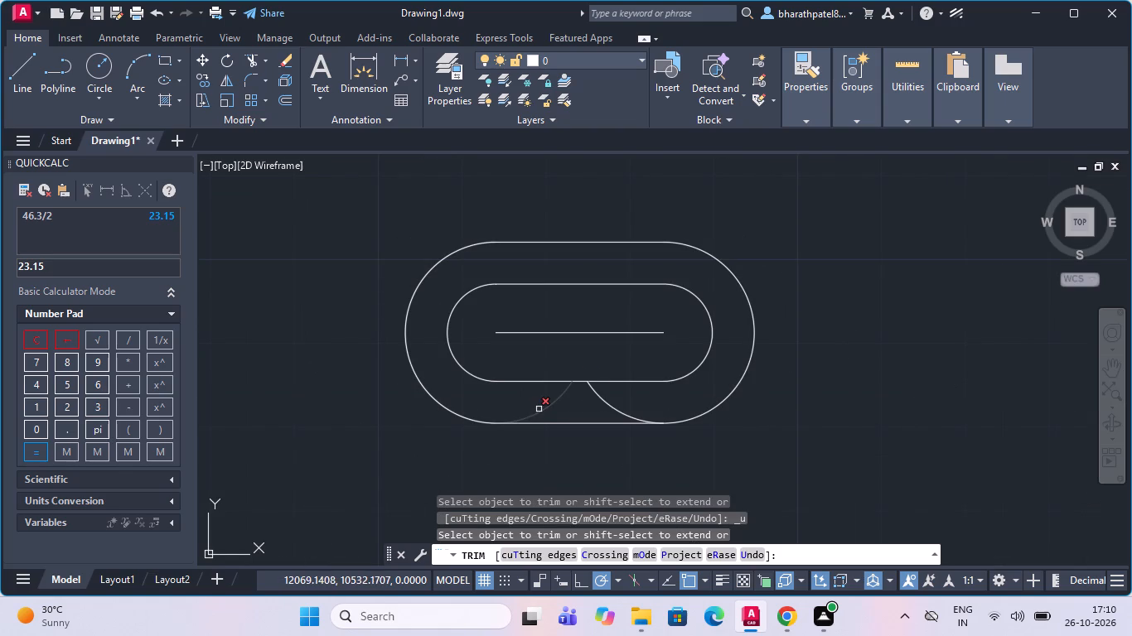
{"action": "left_click", "coordinate": [539, 407]}
{"action": "left_click", "coordinate": [559, 407]}
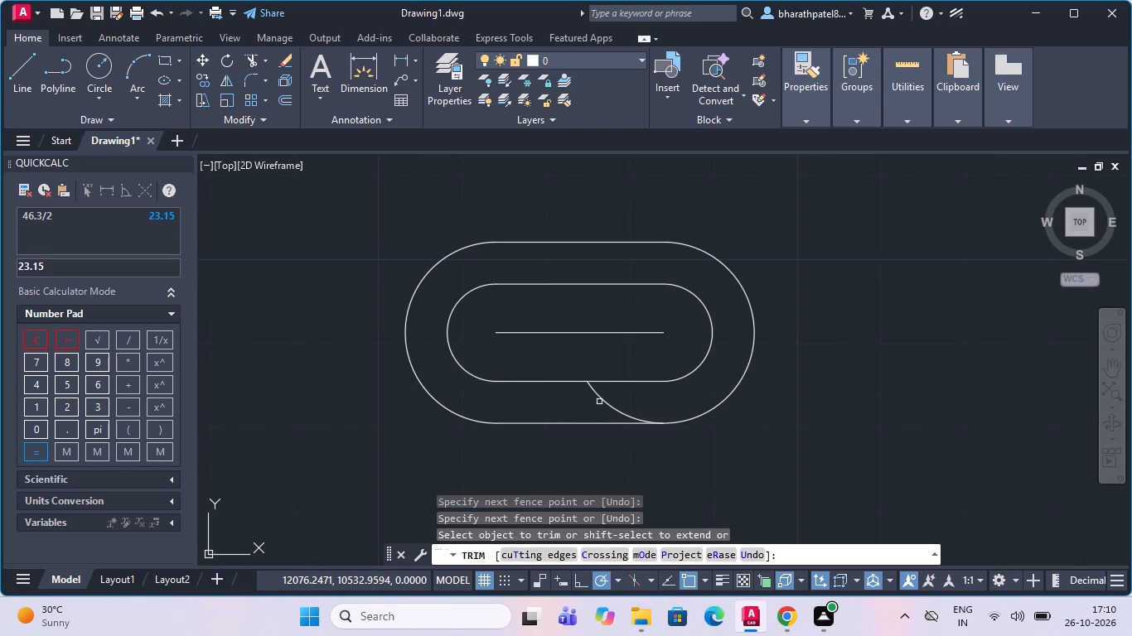
{"action": "left_click", "coordinate": [601, 399]}
{"action": "scroll", "coordinate": [582, 399], "scroll_direction": "down", "scroll_amount": 2}
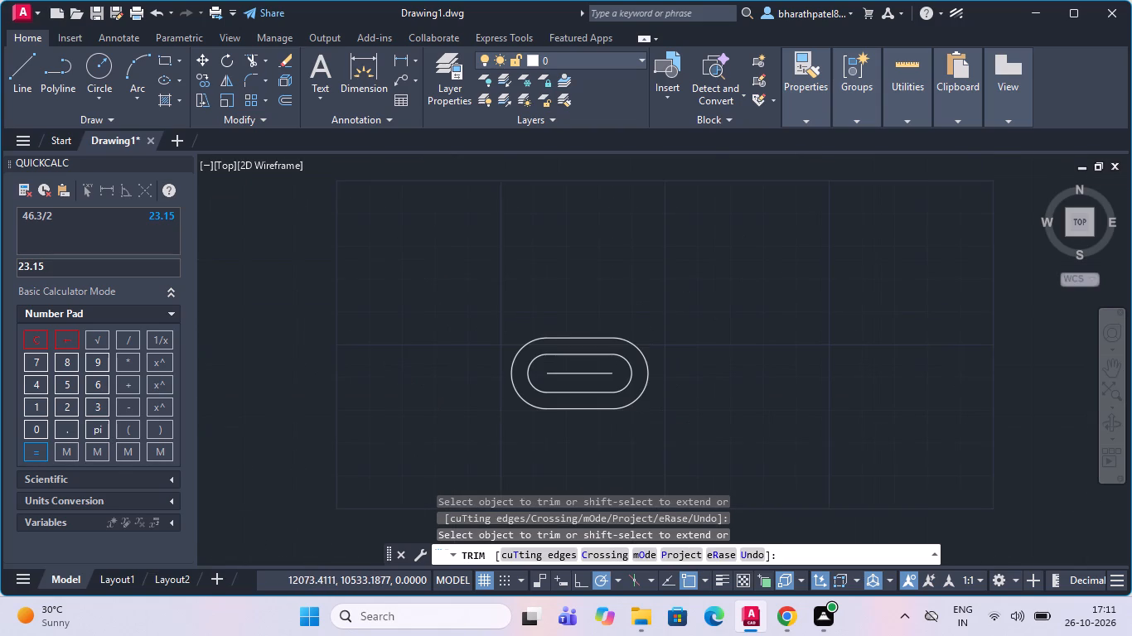
{"action": "scroll", "coordinate": [572, 325], "scroll_direction": "up", "scroll_amount": 1}
{"action": "scroll", "coordinate": [572, 325], "scroll_direction": "down", "scroll_amount": 2}
{"action": "scroll", "coordinate": [596, 378], "scroll_direction": "up", "scroll_amount": 2}
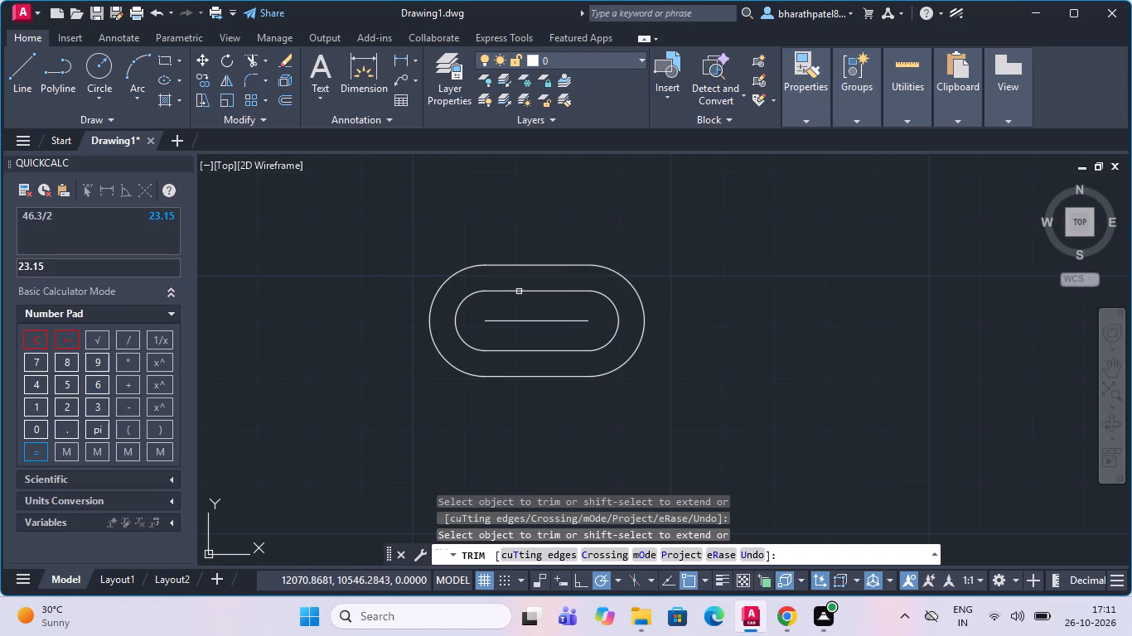
Draw a vertical line from the midpoint of the slot's centre line up past the outer outline's top line.
{"action": "left_click", "coordinate": [18, 65]}
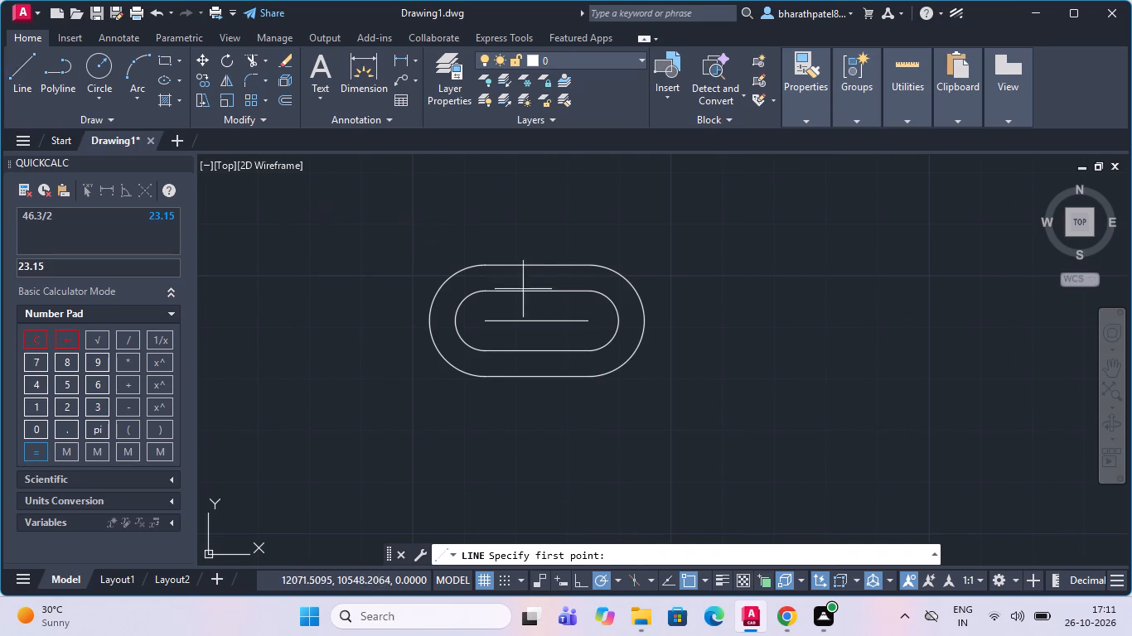
{"action": "left_click", "coordinate": [533, 320]}
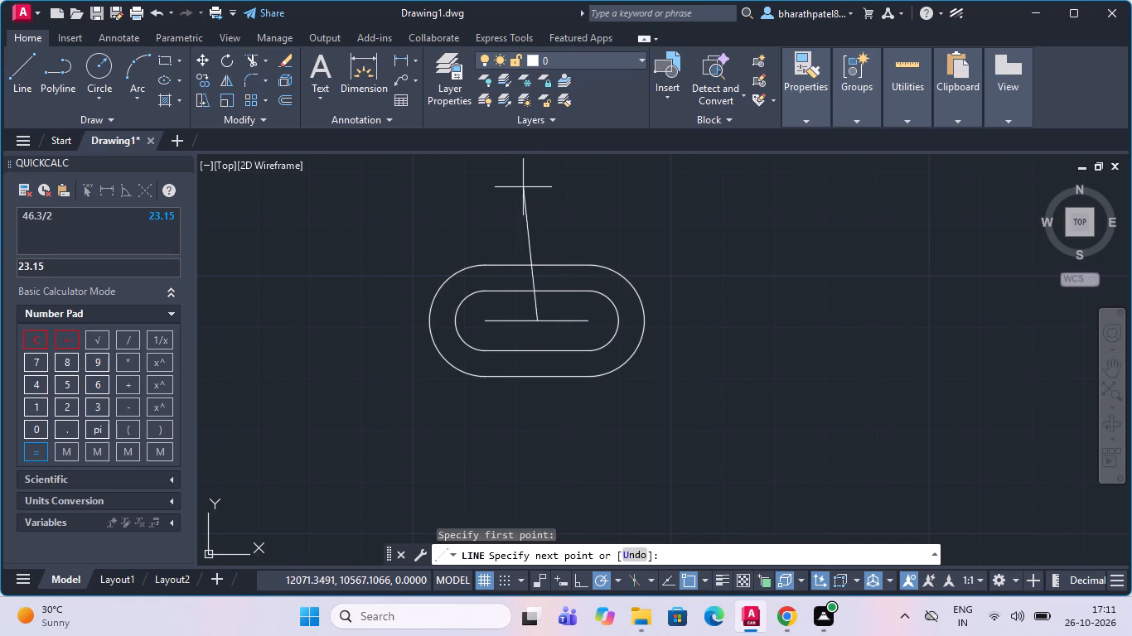
{"action": "left_click", "coordinate": [541, 189]}
{"action": "key", "text": "Escape"}
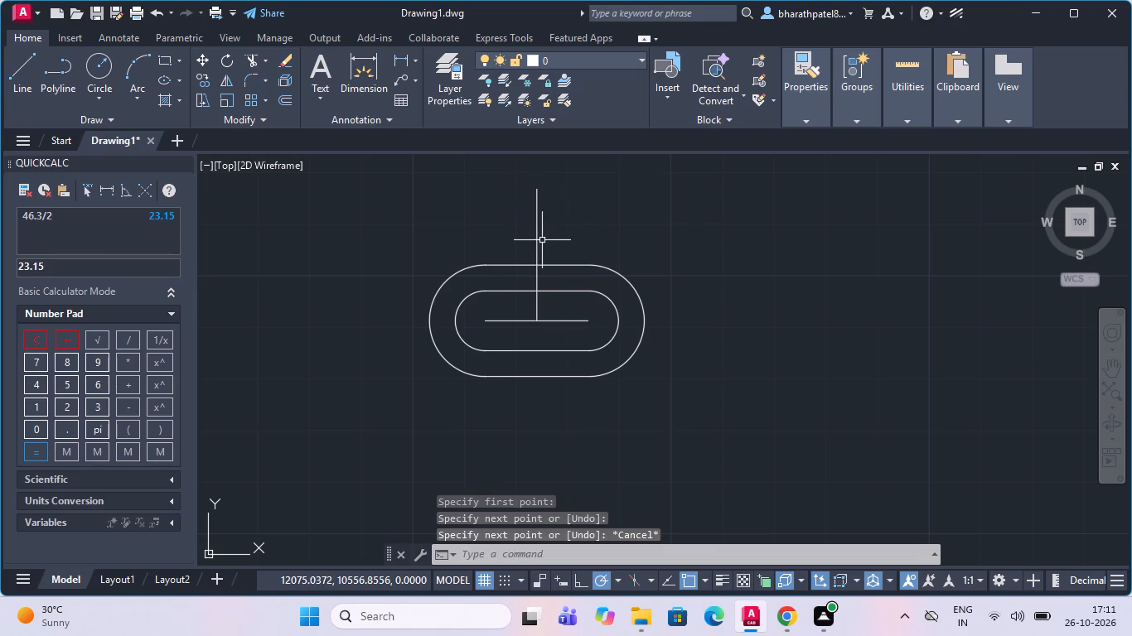
From where the vertical line crosses the outer outline's top line, draw a horizontal line 23.15 to the left and back 46.3 to the right.
{"action": "left_click", "coordinate": [32, 58]}
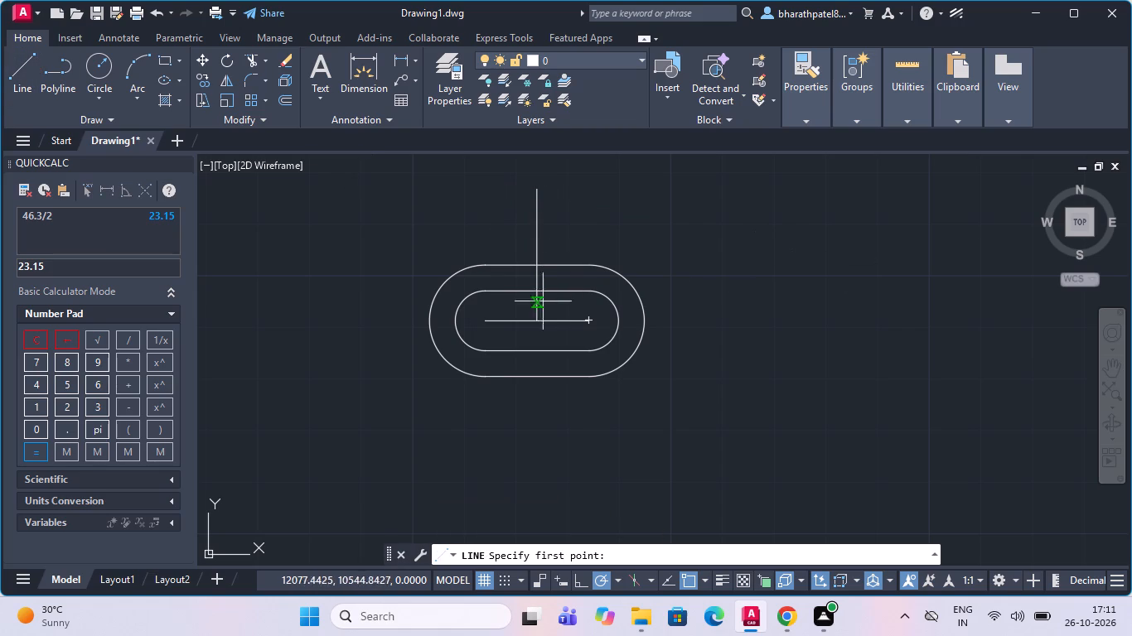
{"action": "left_click", "coordinate": [536, 265]}
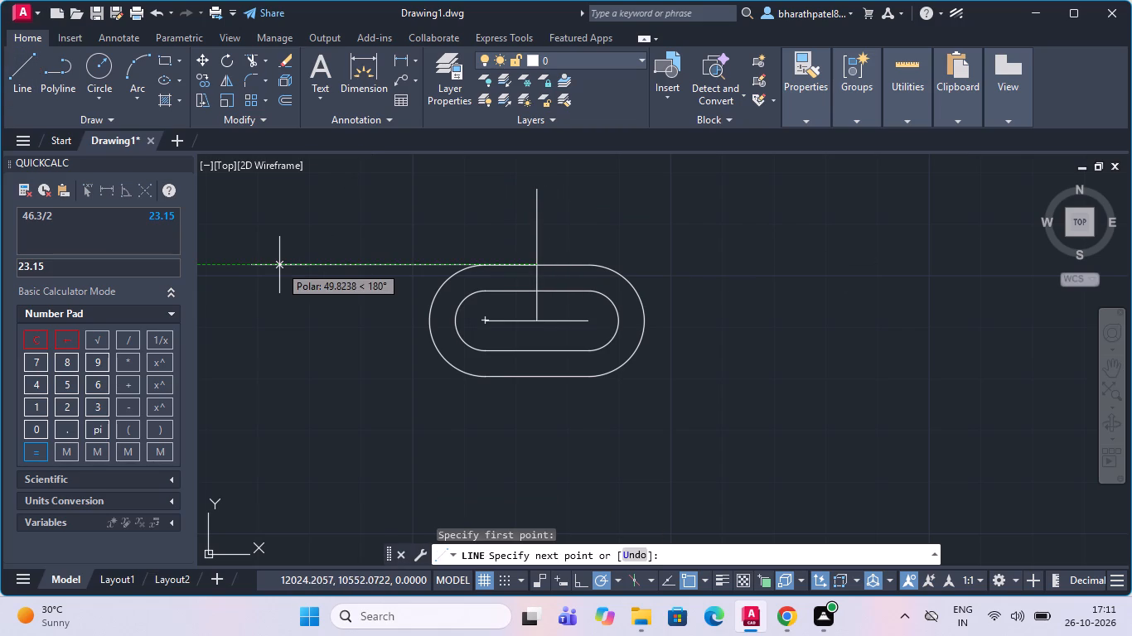
{"action": "type", "text": "23."}
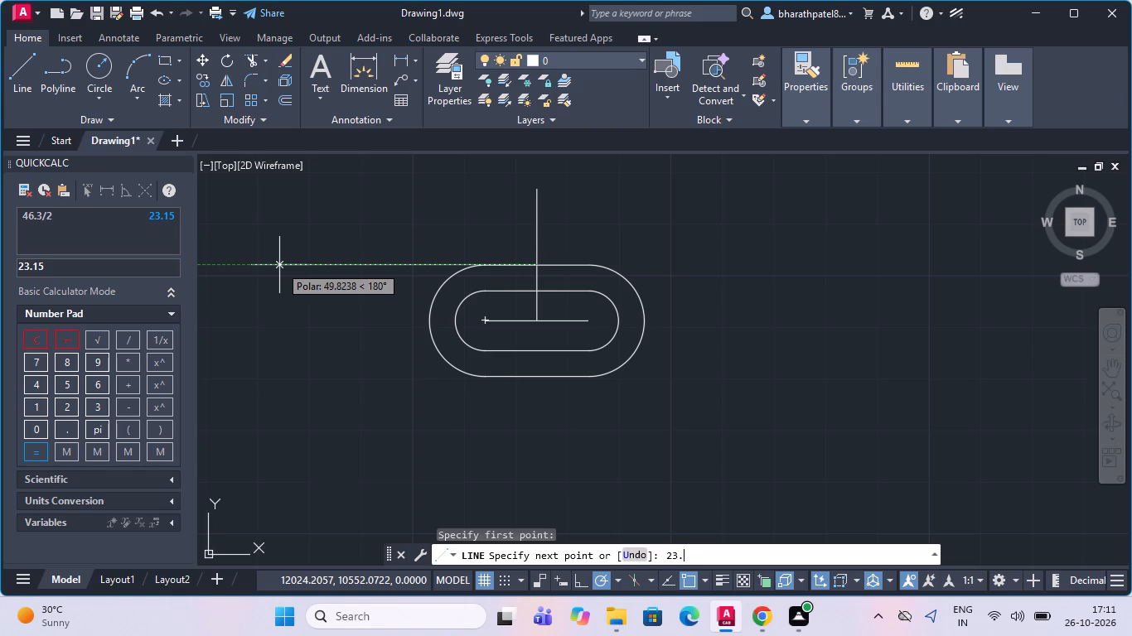
{"action": "type", "text": "15"}
{"action": "key", "text": "Return"}
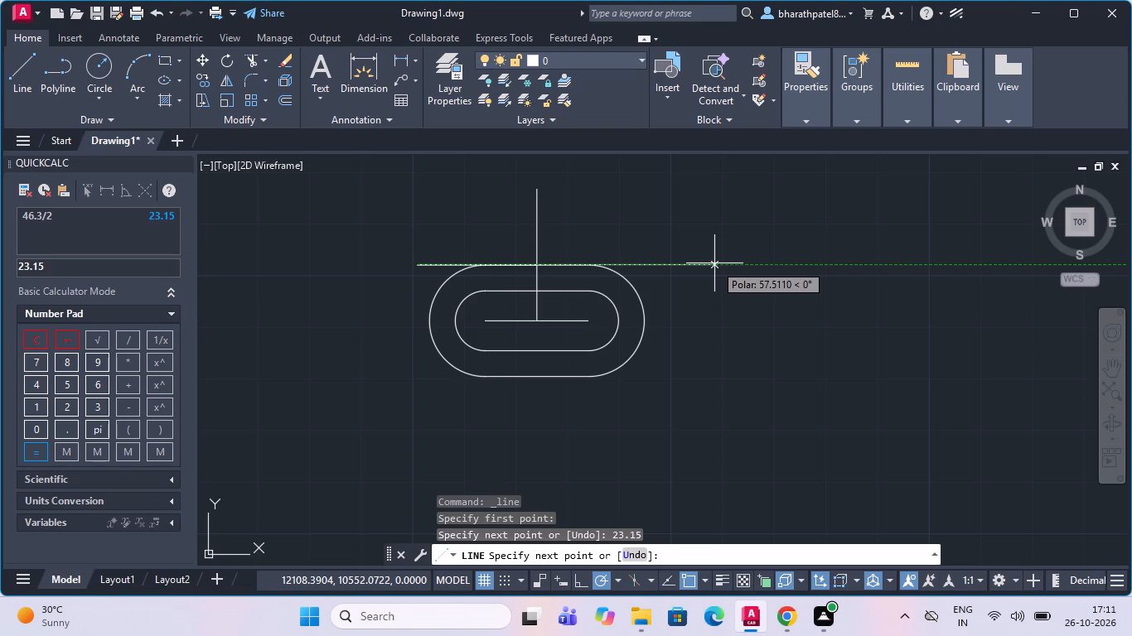
{"action": "key", "text": "4"}
{"action": "key", "text": "6"}
{"action": "key", "text": "period"}
{"action": "key", "text": "3"}
{"action": "key", "text": "Return"}
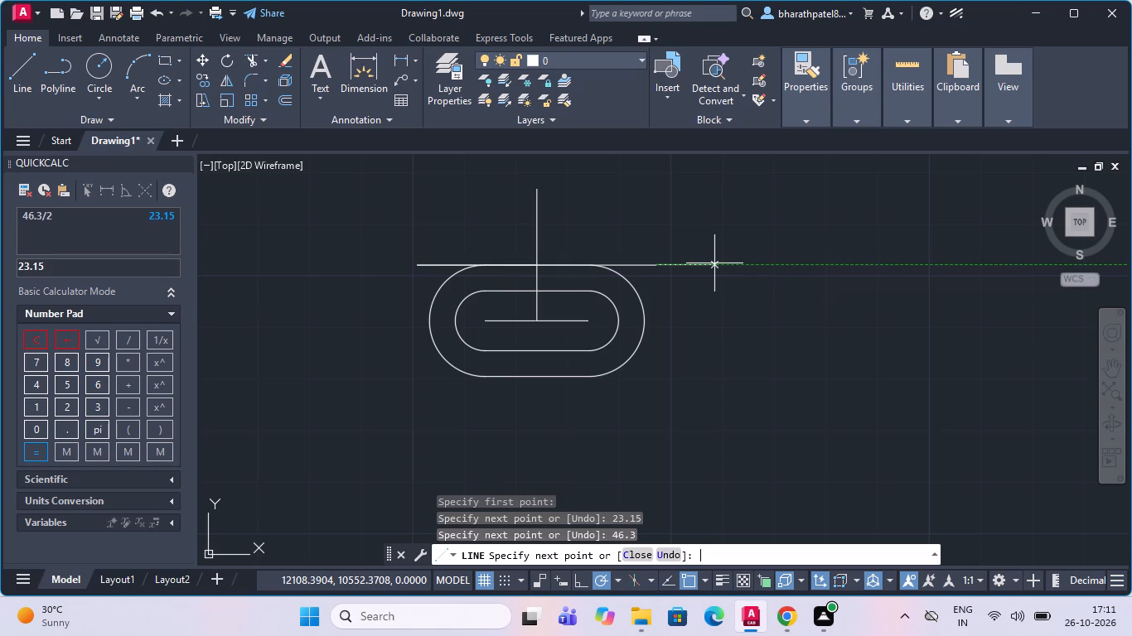
{"action": "key", "text": "Escape"}
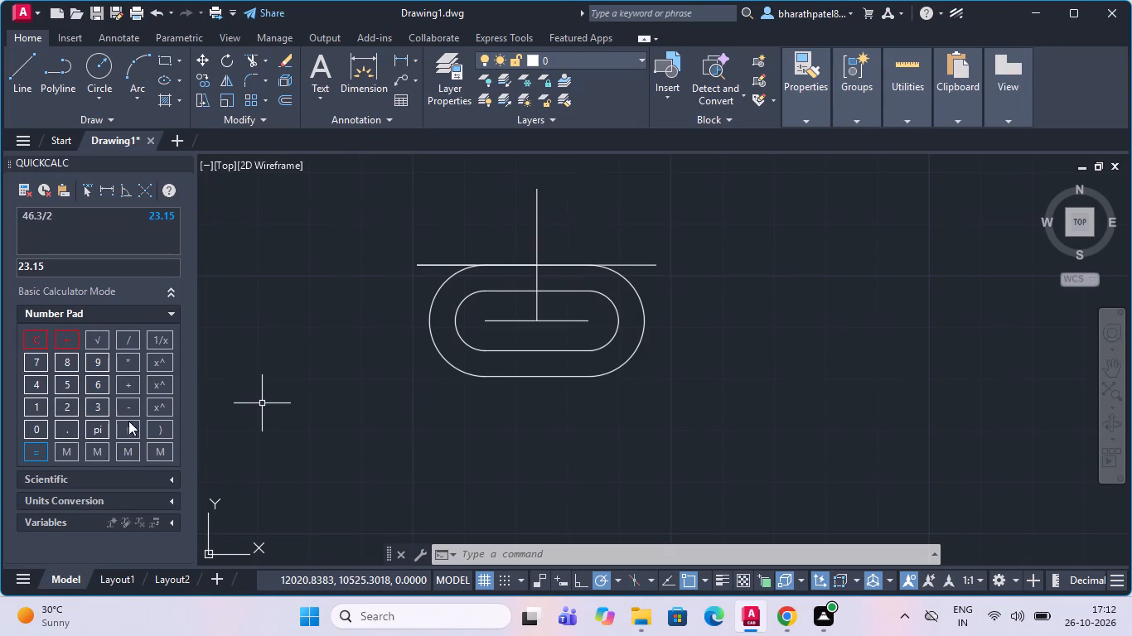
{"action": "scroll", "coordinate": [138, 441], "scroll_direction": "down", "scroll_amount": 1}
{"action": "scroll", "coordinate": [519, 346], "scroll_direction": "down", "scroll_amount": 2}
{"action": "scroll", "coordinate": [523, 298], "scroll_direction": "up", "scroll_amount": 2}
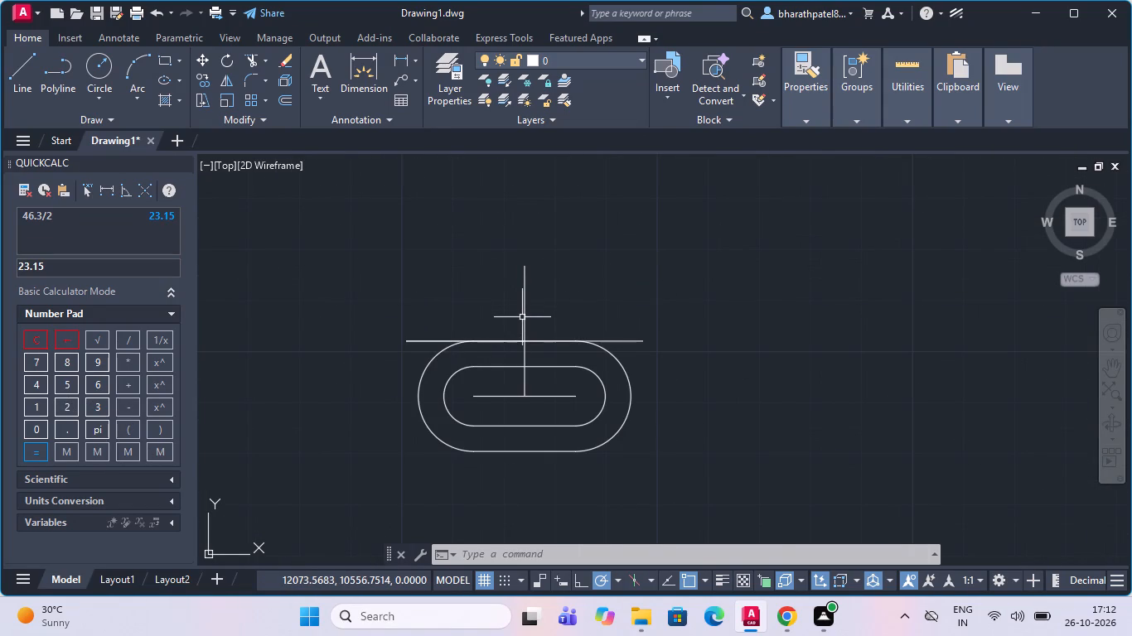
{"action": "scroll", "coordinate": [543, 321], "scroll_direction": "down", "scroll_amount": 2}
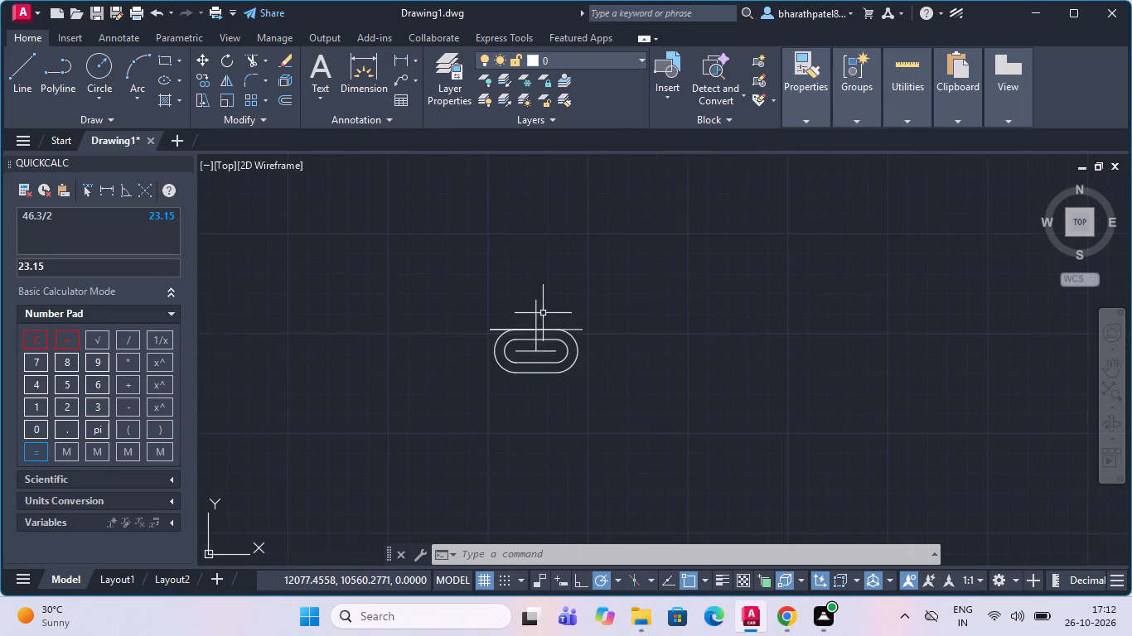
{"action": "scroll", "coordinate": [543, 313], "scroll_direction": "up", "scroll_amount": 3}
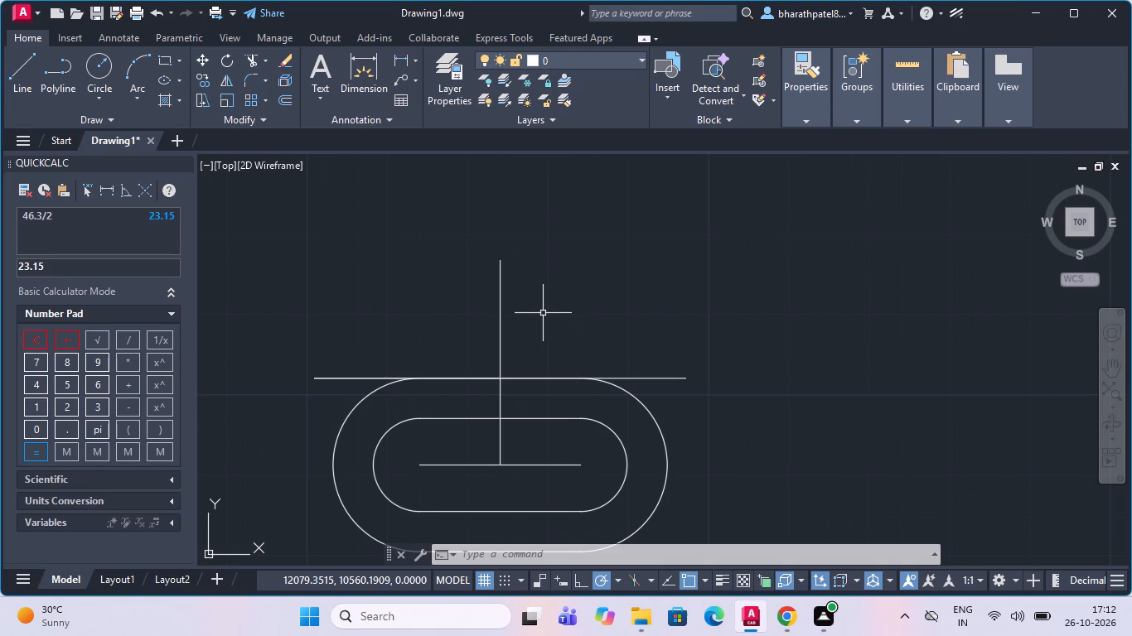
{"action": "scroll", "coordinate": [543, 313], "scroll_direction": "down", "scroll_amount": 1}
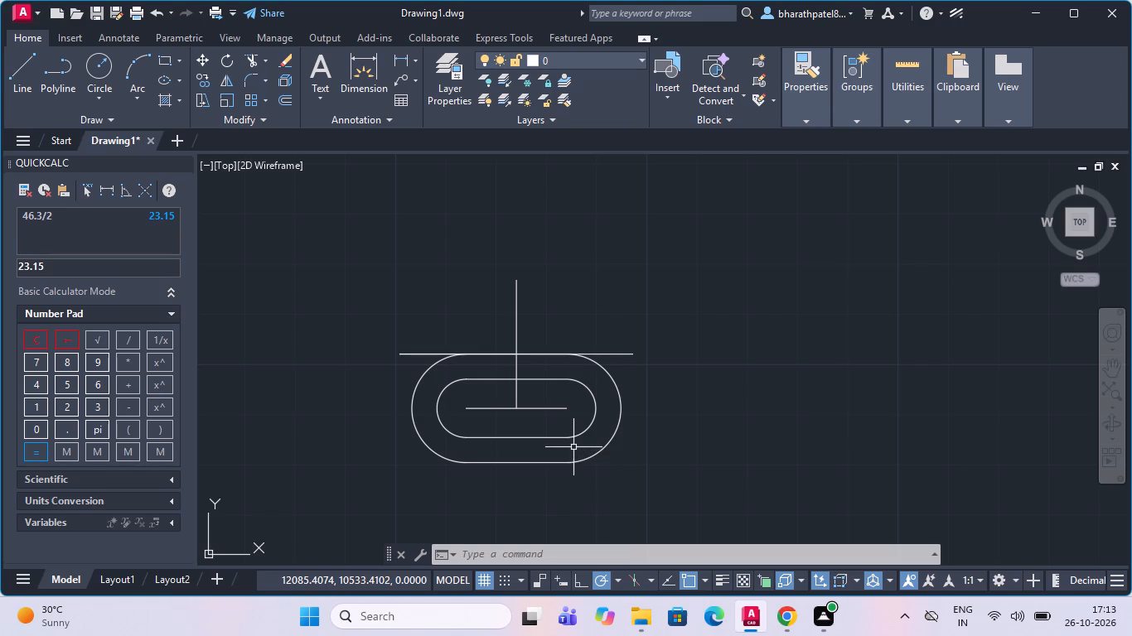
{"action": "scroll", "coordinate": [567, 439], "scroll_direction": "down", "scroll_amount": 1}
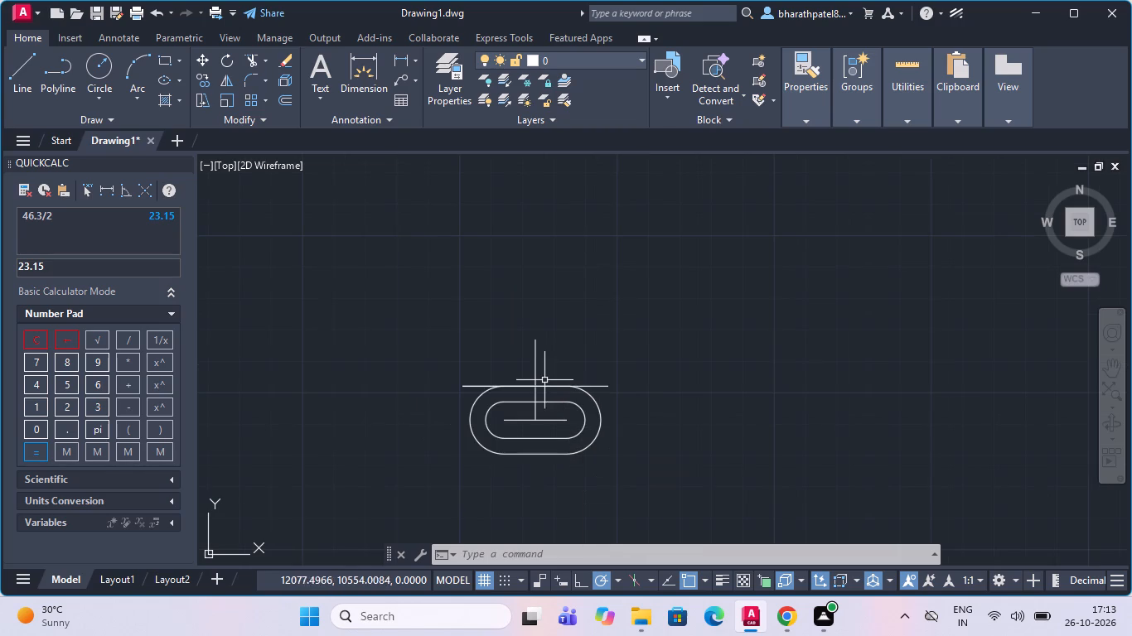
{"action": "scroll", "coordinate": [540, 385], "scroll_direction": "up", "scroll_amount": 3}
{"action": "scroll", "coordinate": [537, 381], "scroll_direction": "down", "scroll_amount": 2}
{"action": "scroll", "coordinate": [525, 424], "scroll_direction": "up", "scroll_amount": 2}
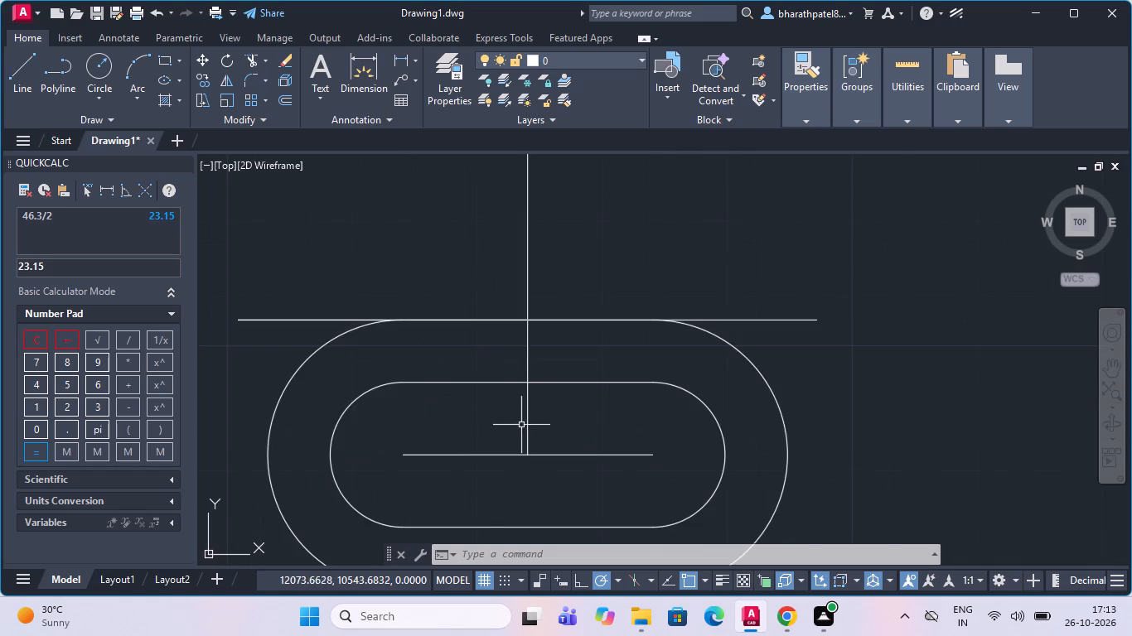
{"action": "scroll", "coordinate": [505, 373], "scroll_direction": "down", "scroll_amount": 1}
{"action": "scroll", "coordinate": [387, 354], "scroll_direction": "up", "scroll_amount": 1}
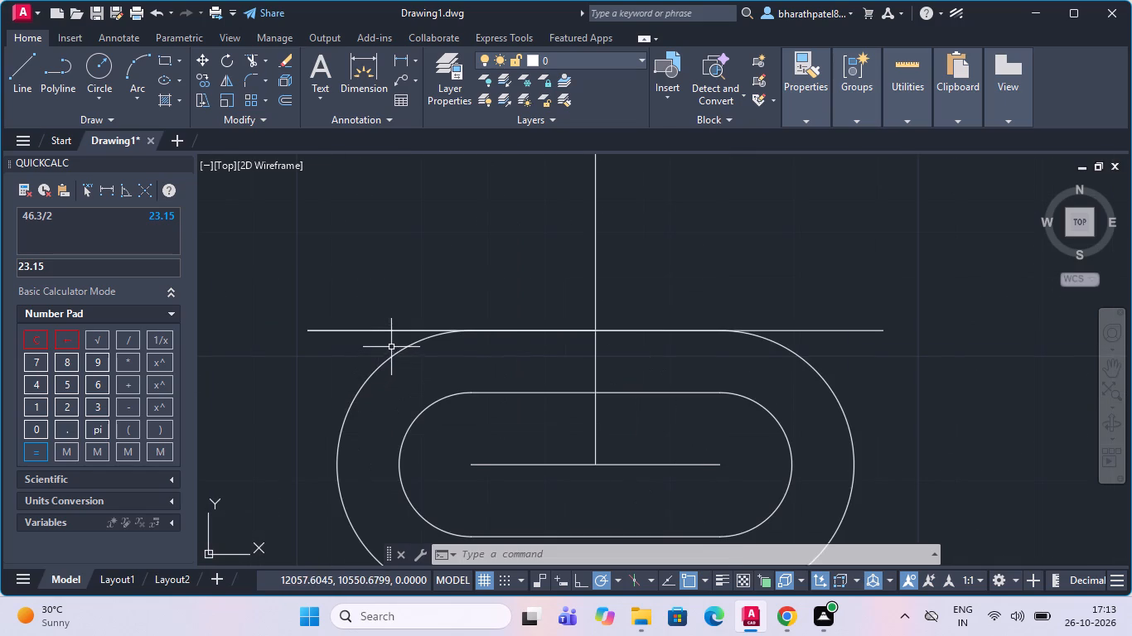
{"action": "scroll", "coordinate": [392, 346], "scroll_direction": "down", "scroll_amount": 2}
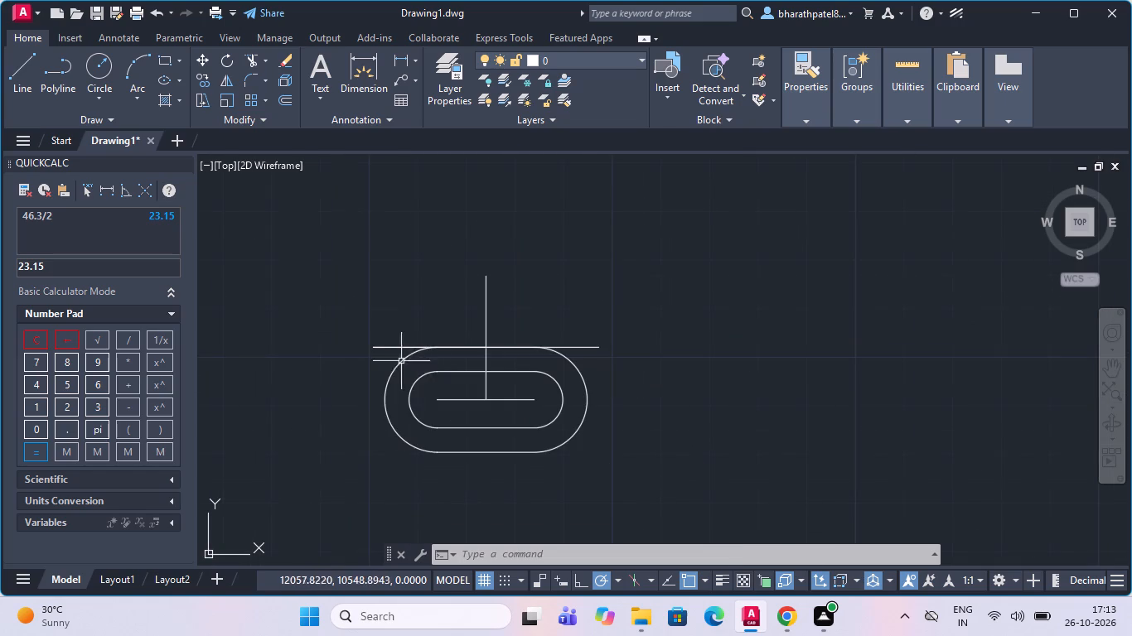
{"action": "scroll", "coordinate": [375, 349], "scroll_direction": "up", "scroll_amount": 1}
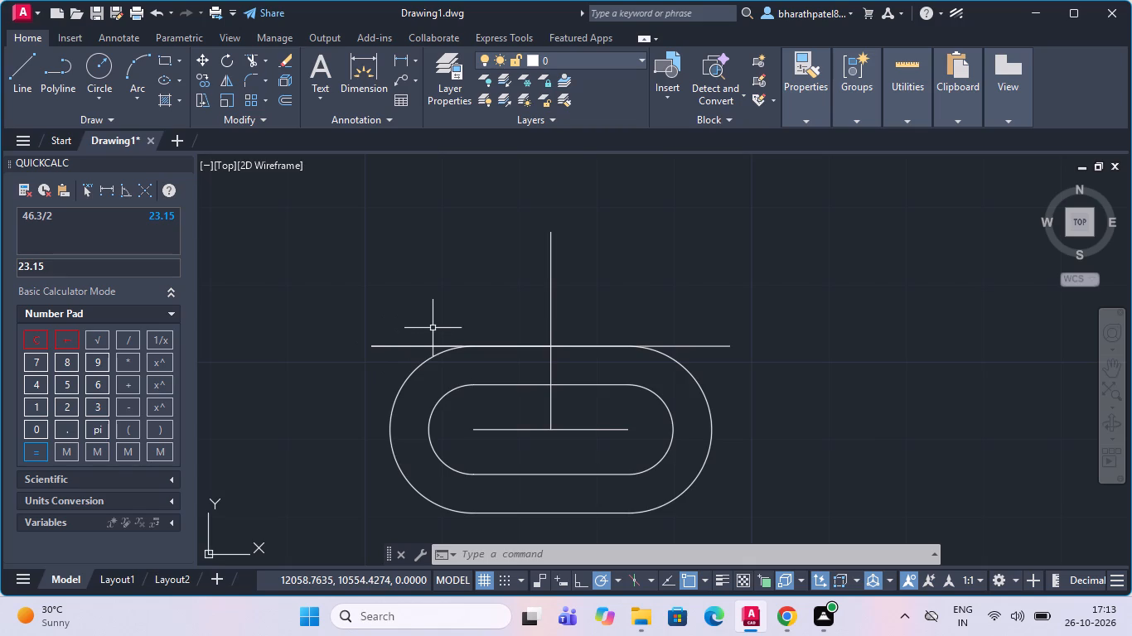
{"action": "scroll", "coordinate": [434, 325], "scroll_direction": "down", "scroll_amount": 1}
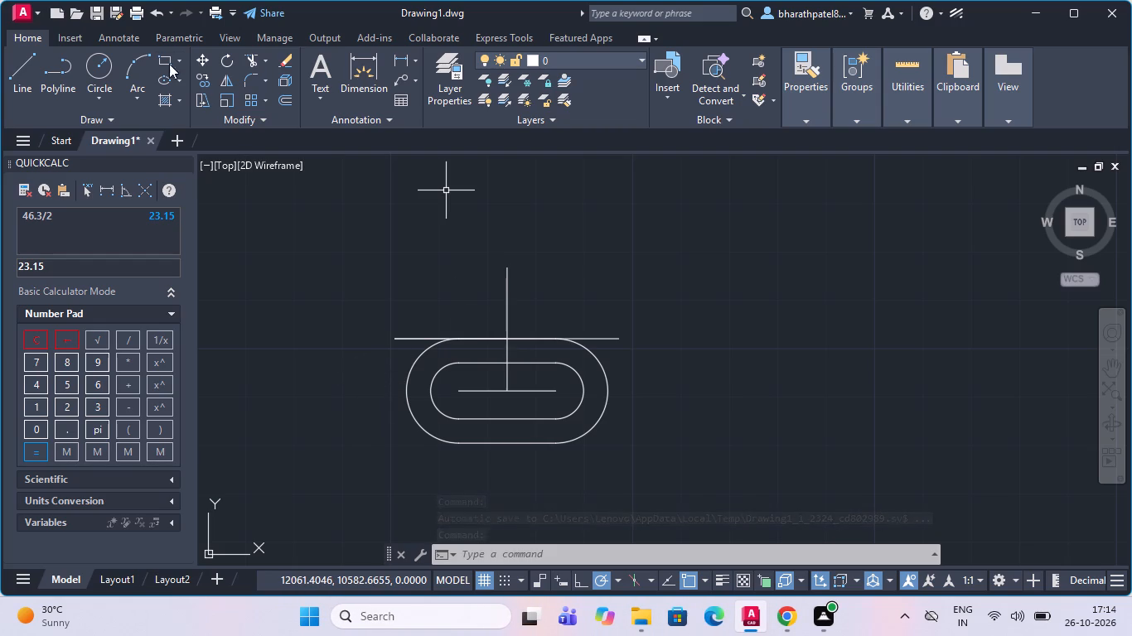
Draw a vertical line 42.3 long straight down from the midpoint of the slot's centre line.
{"action": "left_click", "coordinate": [19, 55]}
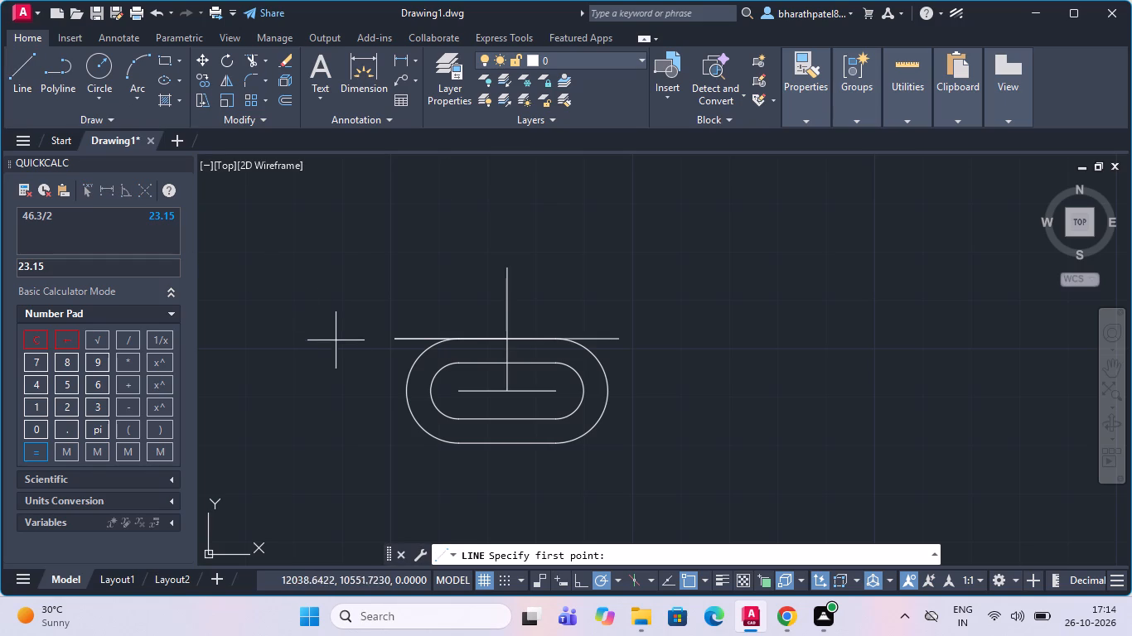
{"action": "scroll", "coordinate": [508, 439], "scroll_direction": "up", "scroll_amount": 2}
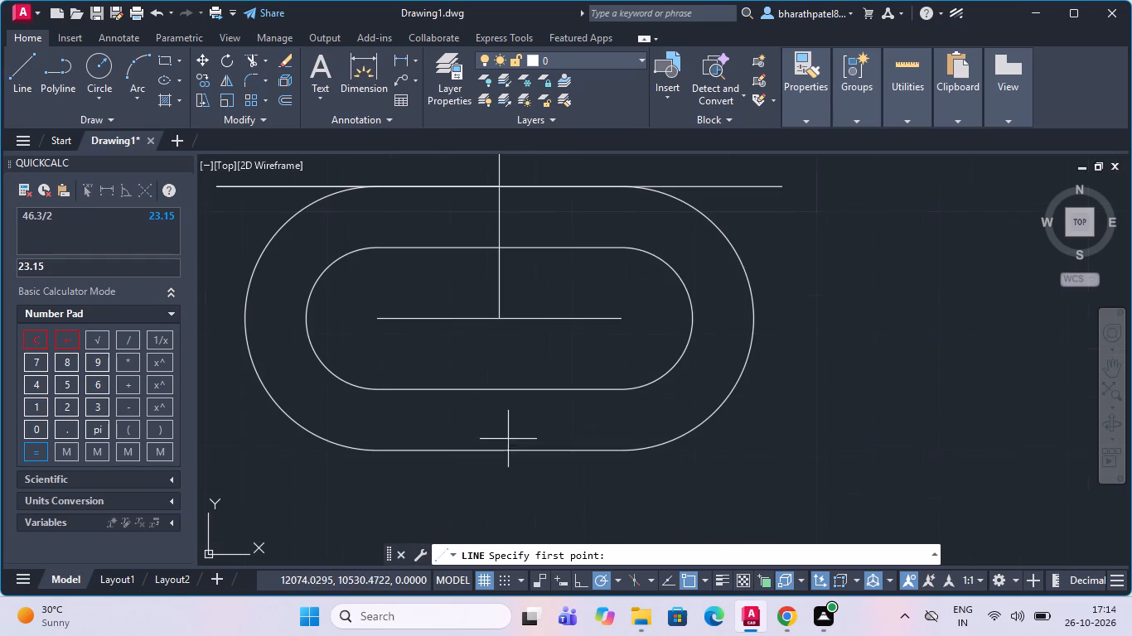
{"action": "left_click", "coordinate": [496, 320]}
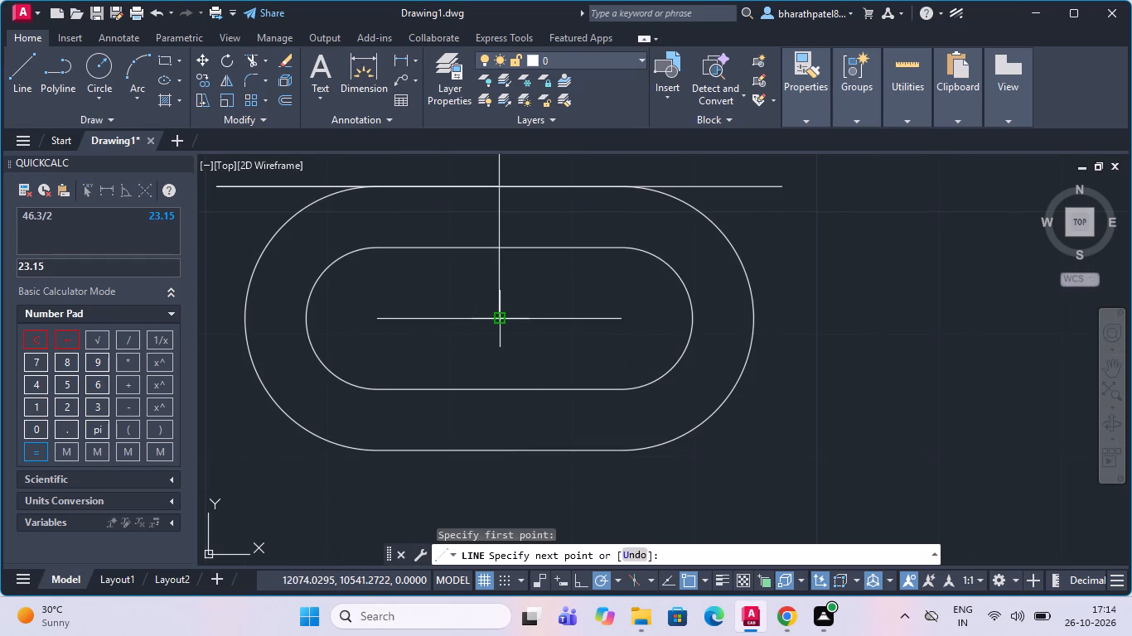
{"action": "scroll", "coordinate": [496, 320], "scroll_direction": "down", "scroll_amount": 3}
{"action": "scroll", "coordinate": [499, 436], "scroll_direction": "up", "scroll_amount": 3}
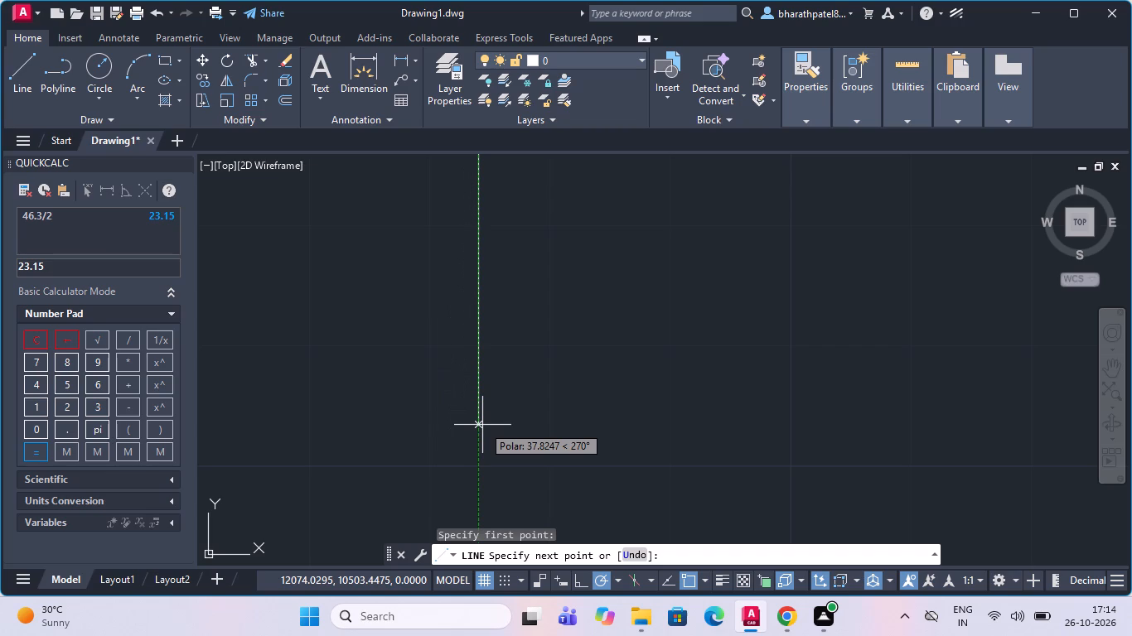
{"action": "type", "text": "42"}
{"action": "key", "text": "period"}
{"action": "key", "text": "3"}
{"action": "key", "text": "Return"}
Continue from the vertical line's lower end with a horizontal baseline about 42 to the right and about 82 back to the left.
{"action": "scroll", "coordinate": [466, 417], "scroll_direction": "down", "scroll_amount": 2}
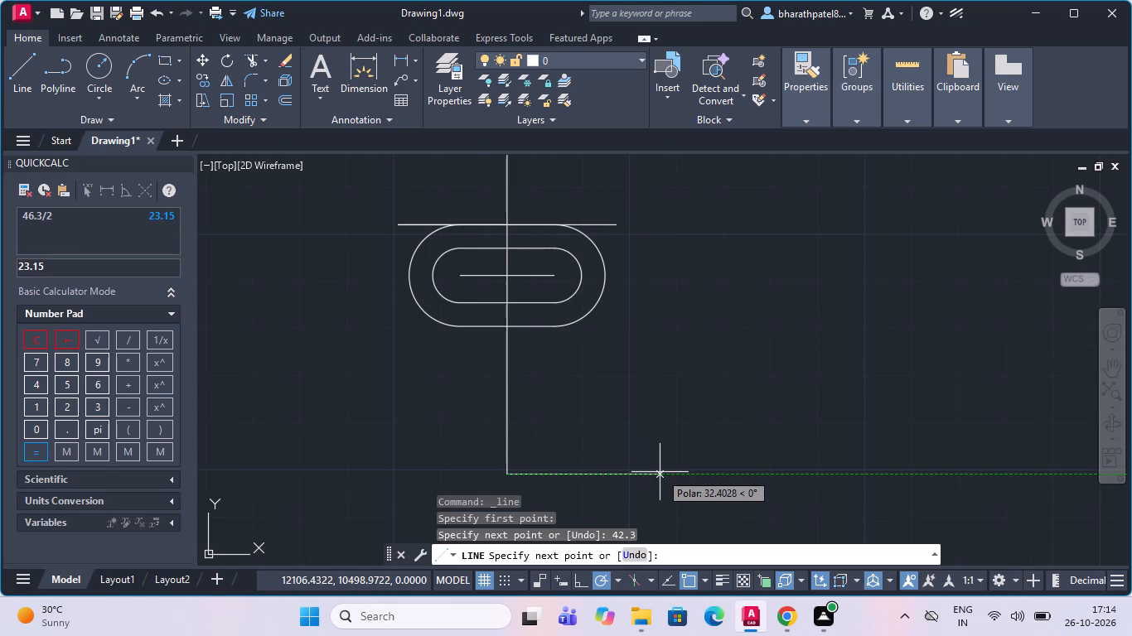
{"action": "left_click", "coordinate": [704, 471]}
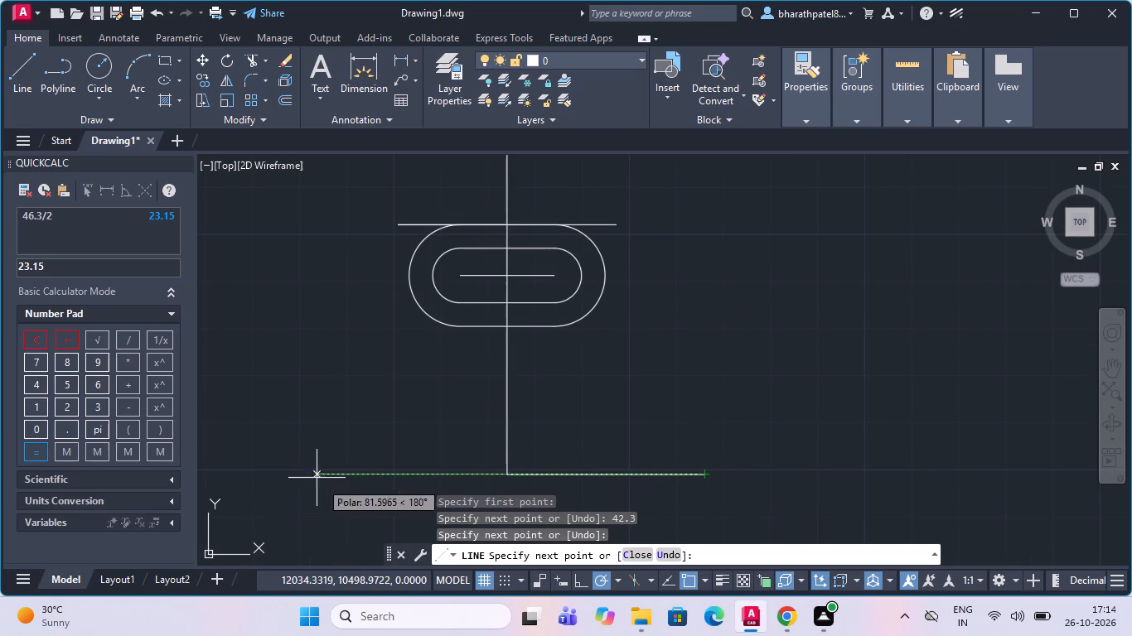
{"action": "left_click", "coordinate": [313, 475]}
{"action": "key", "text": "Escape"}
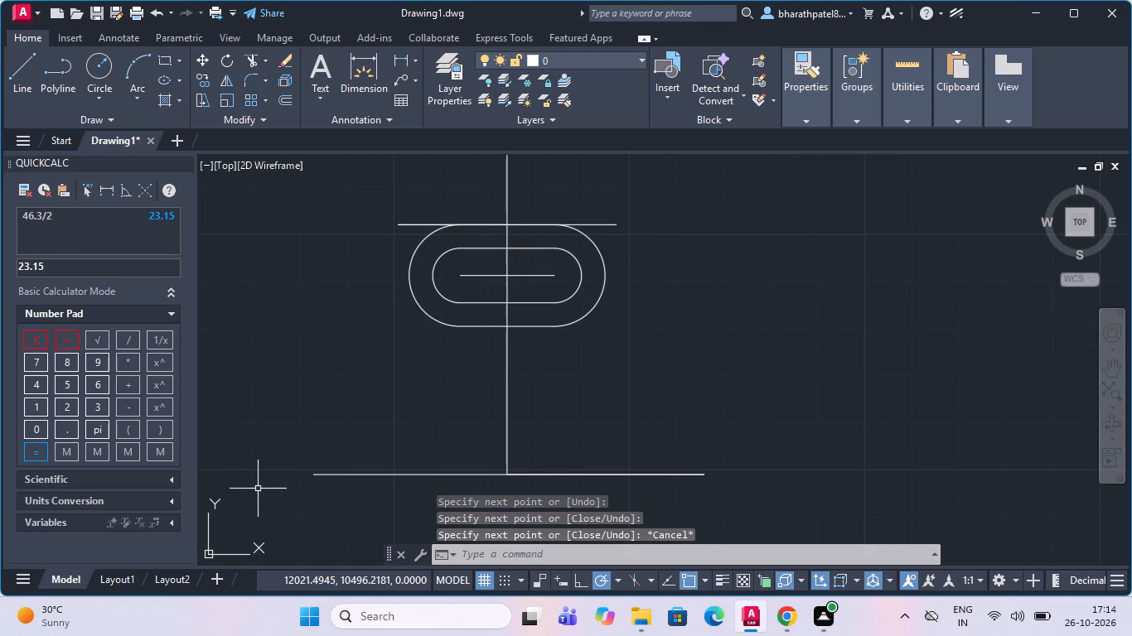
Calculate 54.7/2 in the calculator to get half of the bottom edge's width.
{"action": "scroll", "coordinate": [317, 504], "scroll_direction": "down", "scroll_amount": 1}
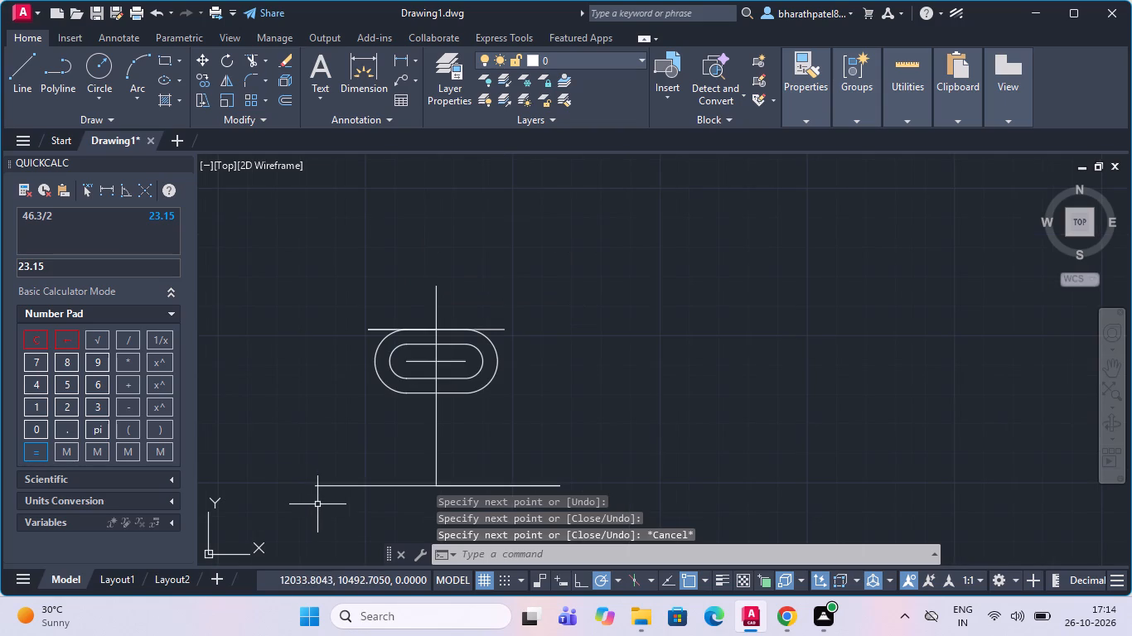
{"action": "scroll", "coordinate": [409, 457], "scroll_direction": "down", "scroll_amount": 1}
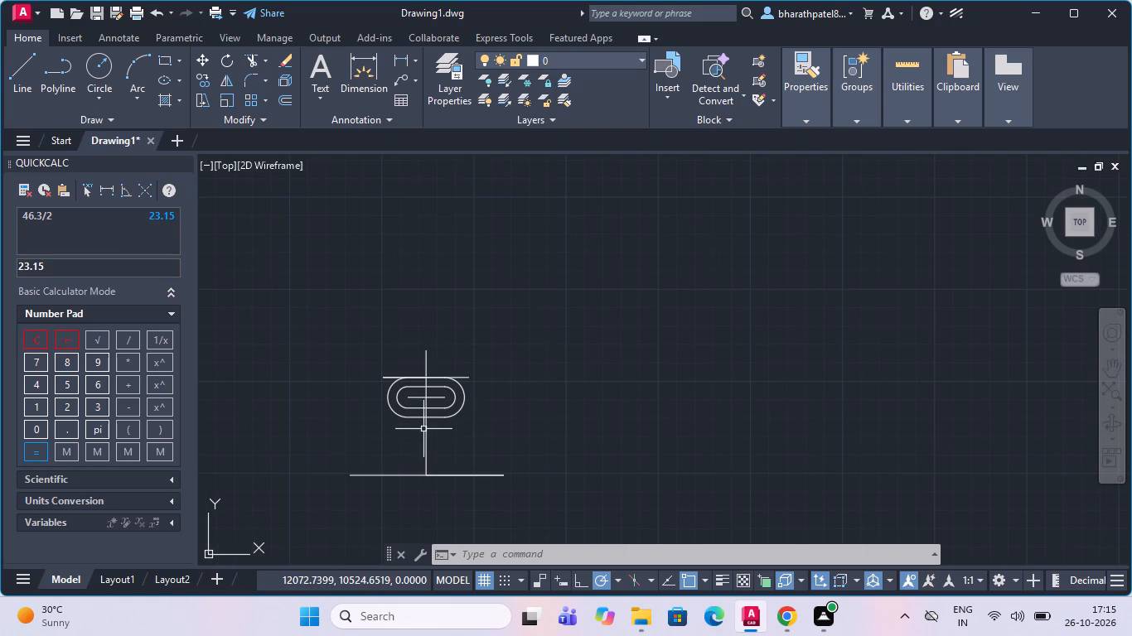
{"action": "scroll", "coordinate": [429, 447], "scroll_direction": "down", "scroll_amount": 2}
{"action": "scroll", "coordinate": [430, 460], "scroll_direction": "up", "scroll_amount": 5}
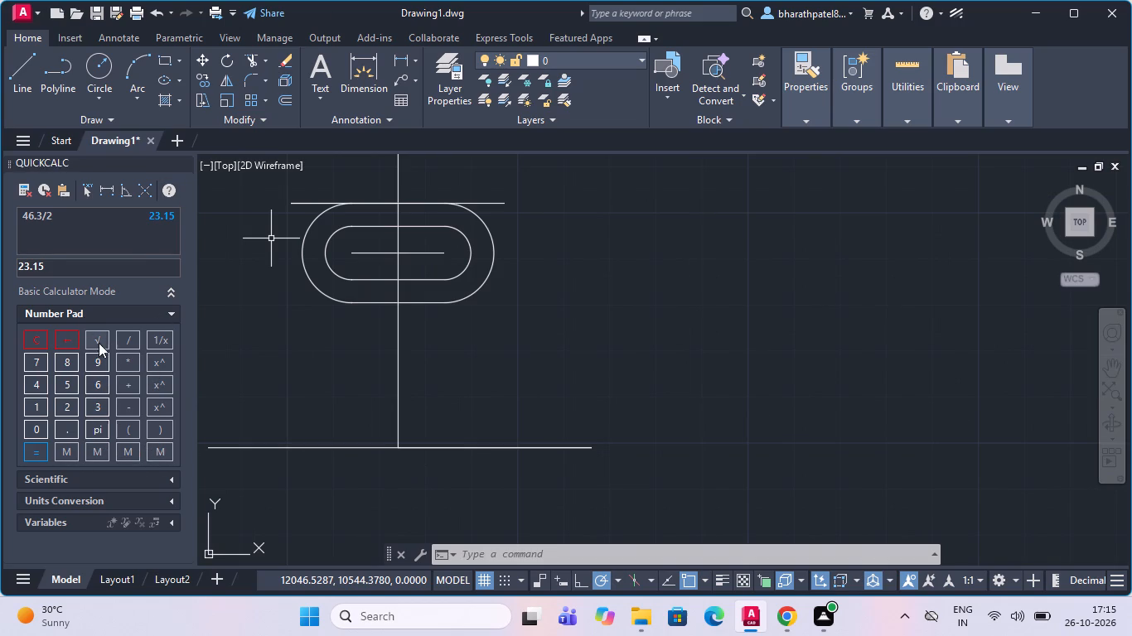
{"action": "left_click", "coordinate": [38, 344]}
{"action": "double_click", "coordinate": [38, 344]}
{"action": "left_click", "coordinate": [70, 386]}
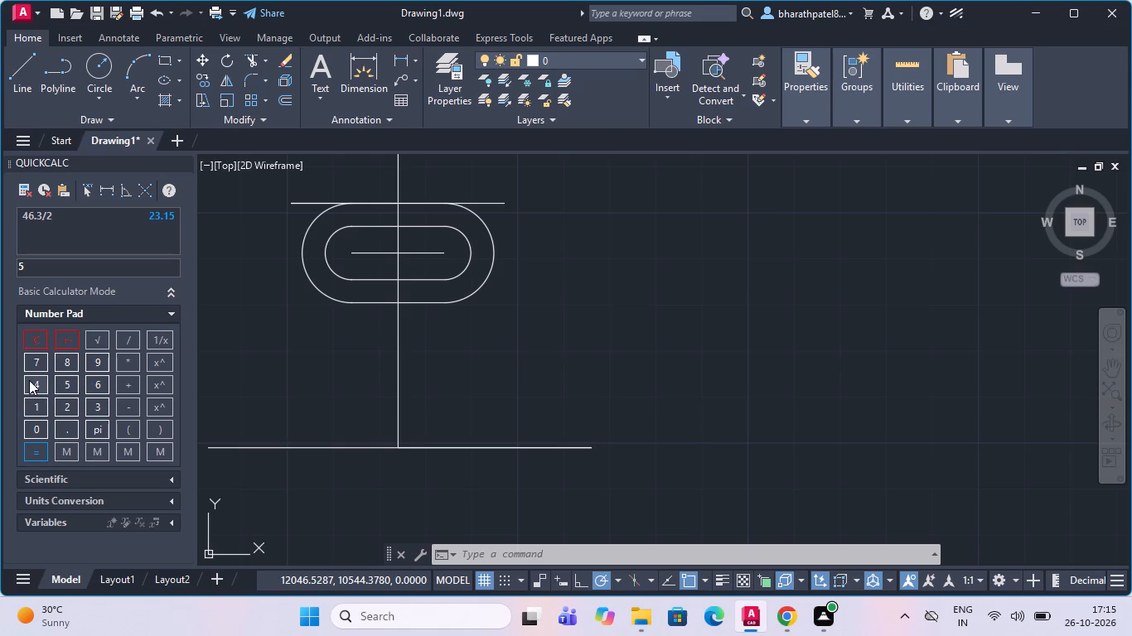
{"action": "left_click", "coordinate": [32, 382]}
{"action": "left_click", "coordinate": [71, 427]}
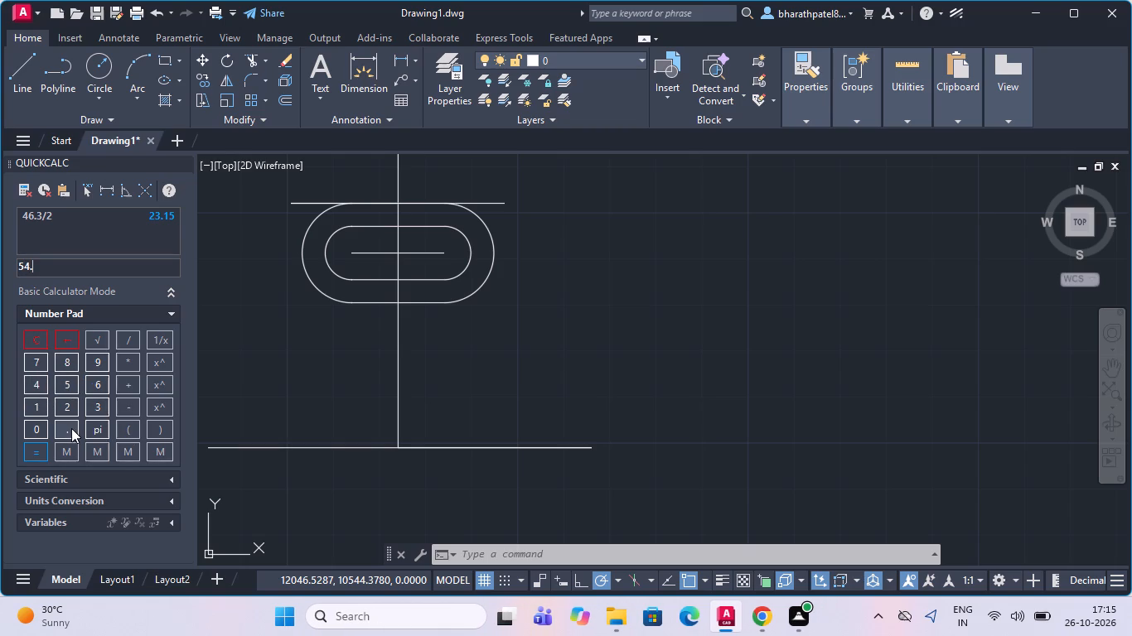
{"action": "left_click", "coordinate": [39, 367]}
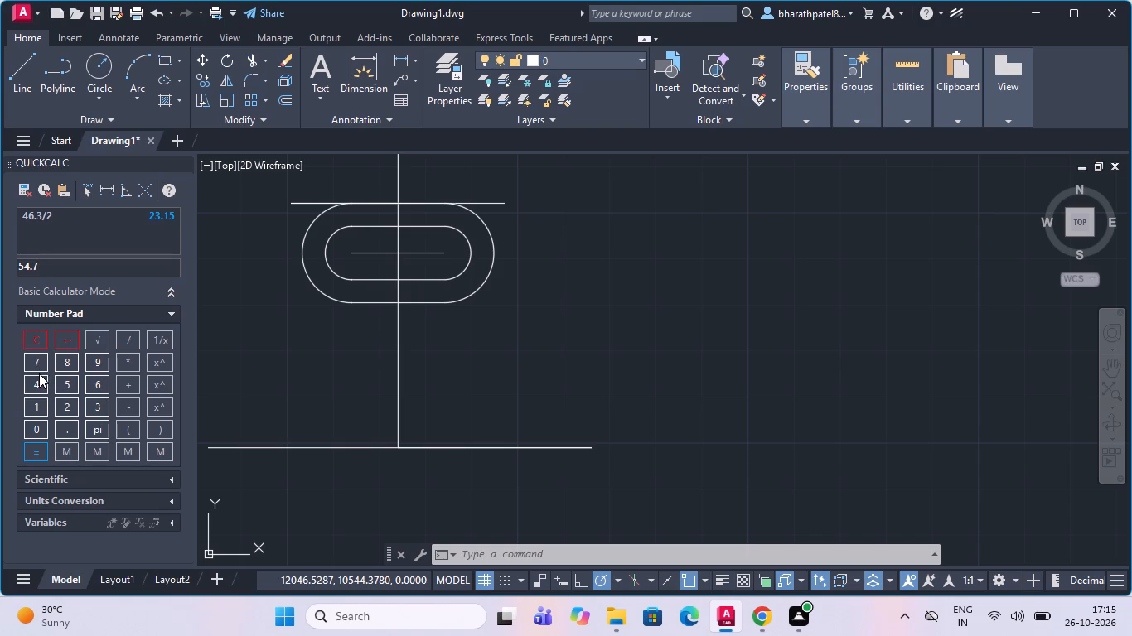
{"action": "left_click", "coordinate": [125, 338]}
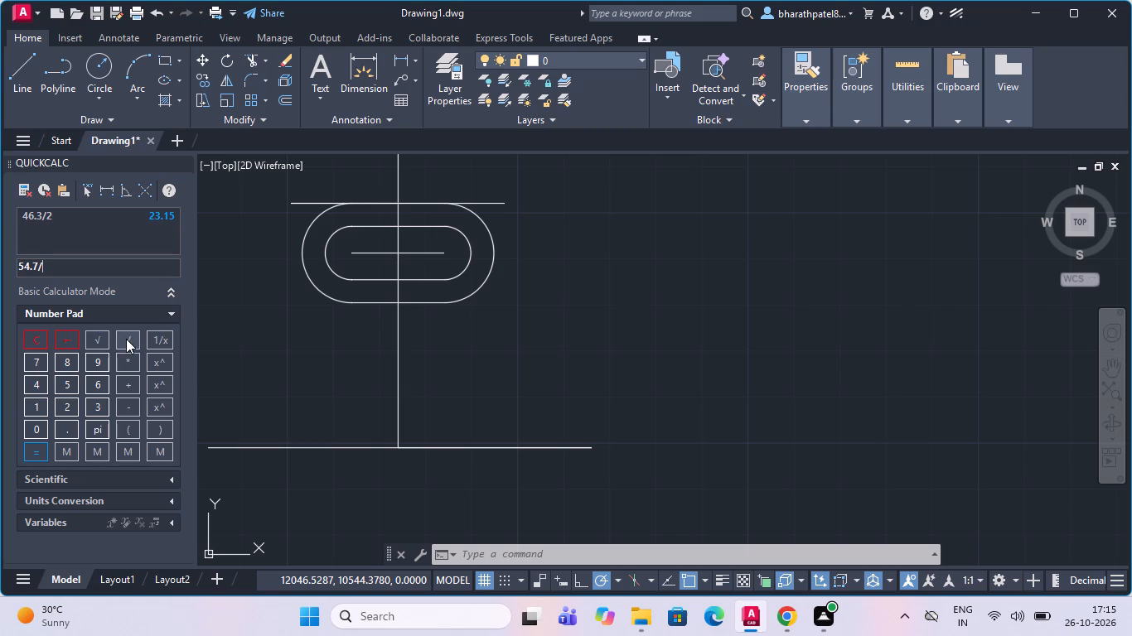
{"action": "left_click", "coordinate": [70, 407]}
{"action": "left_click", "coordinate": [32, 447]}
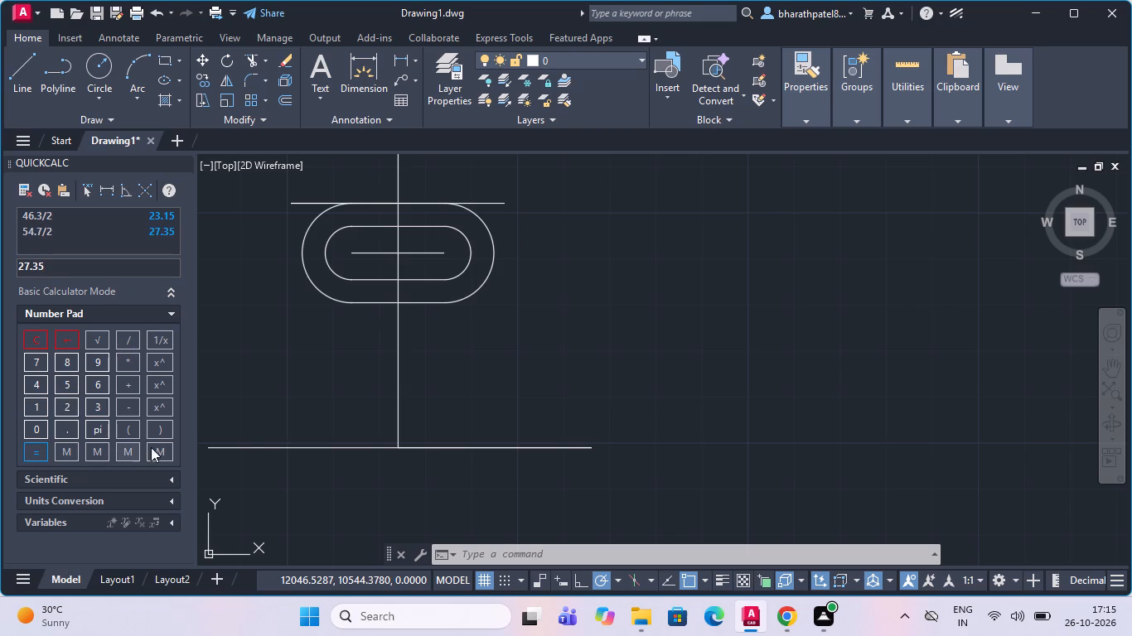
Draw a line from the vertical line's lower end 27.35 to the right, continuing with a short vertical line downward.
{"action": "scroll", "coordinate": [298, 422], "scroll_direction": "down", "scroll_amount": 3}
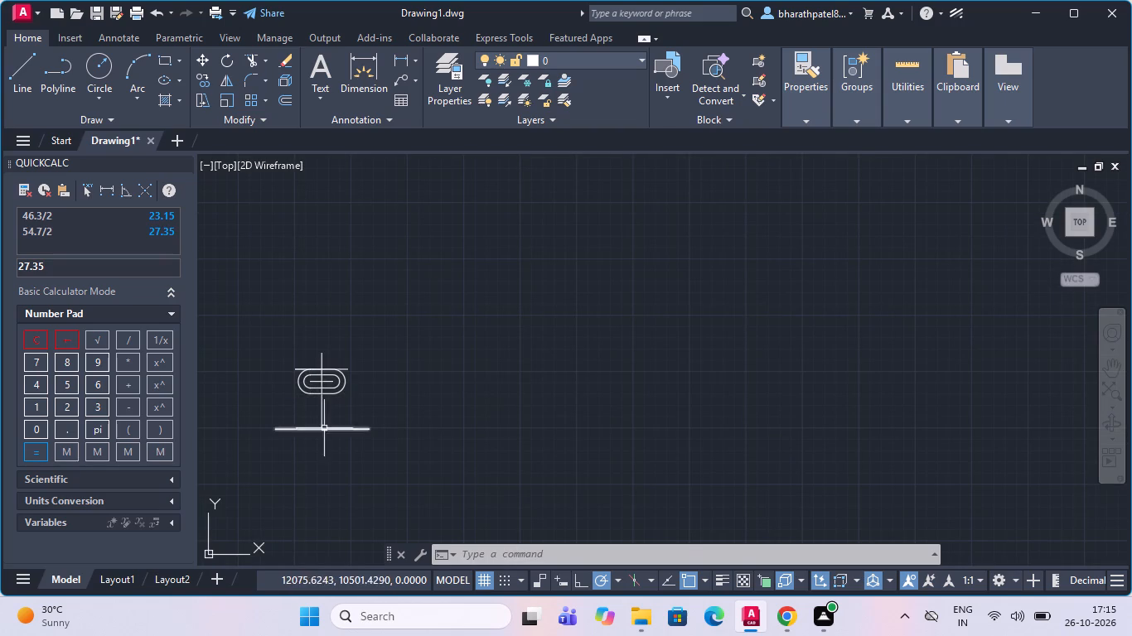
{"action": "scroll", "coordinate": [332, 454], "scroll_direction": "up", "scroll_amount": 4}
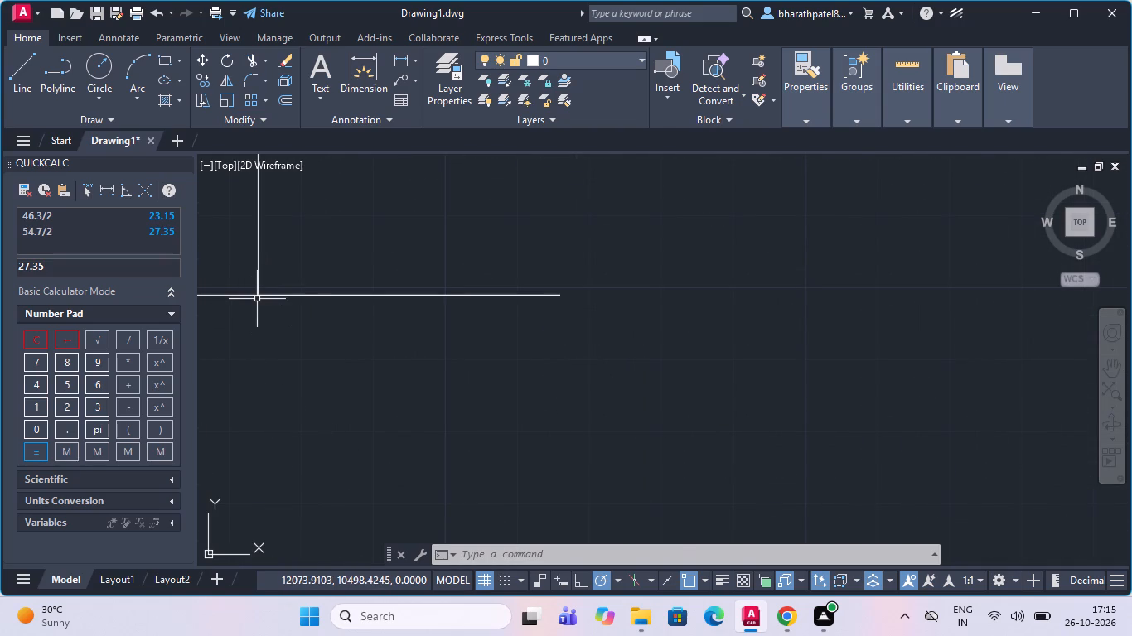
{"action": "left_click", "coordinate": [16, 76]}
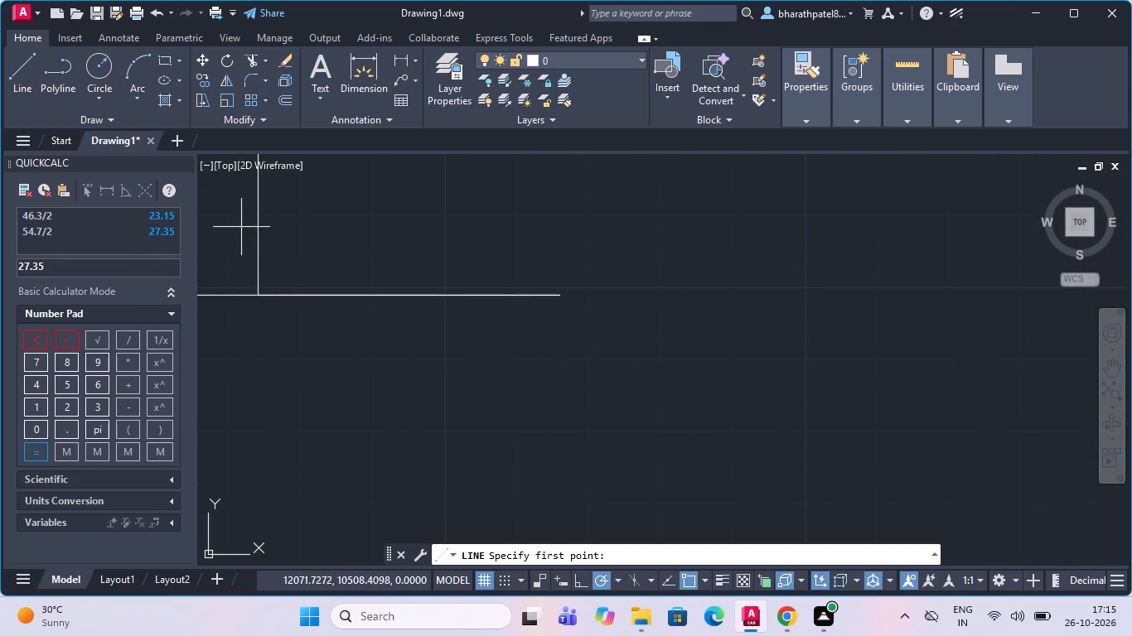
{"action": "scroll", "coordinate": [255, 297], "scroll_direction": "up", "scroll_amount": 2}
{"action": "scroll", "coordinate": [333, 301], "scroll_direction": "down", "scroll_amount": 2}
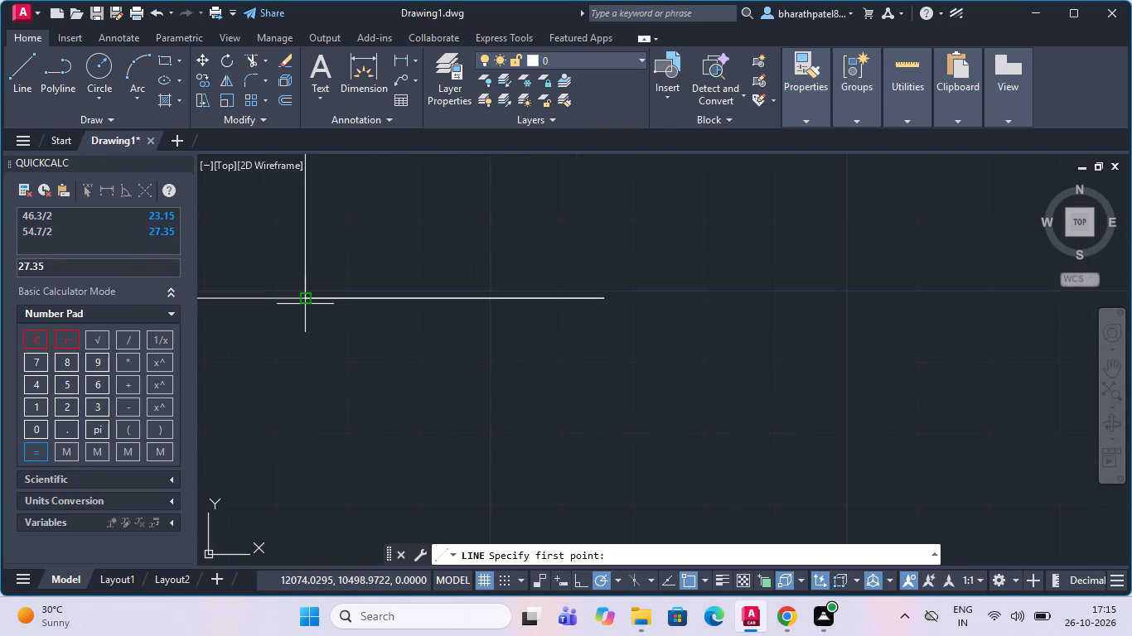
{"action": "scroll", "coordinate": [302, 300], "scroll_direction": "up", "scroll_amount": 5}
{"action": "left_click", "coordinate": [312, 287]}
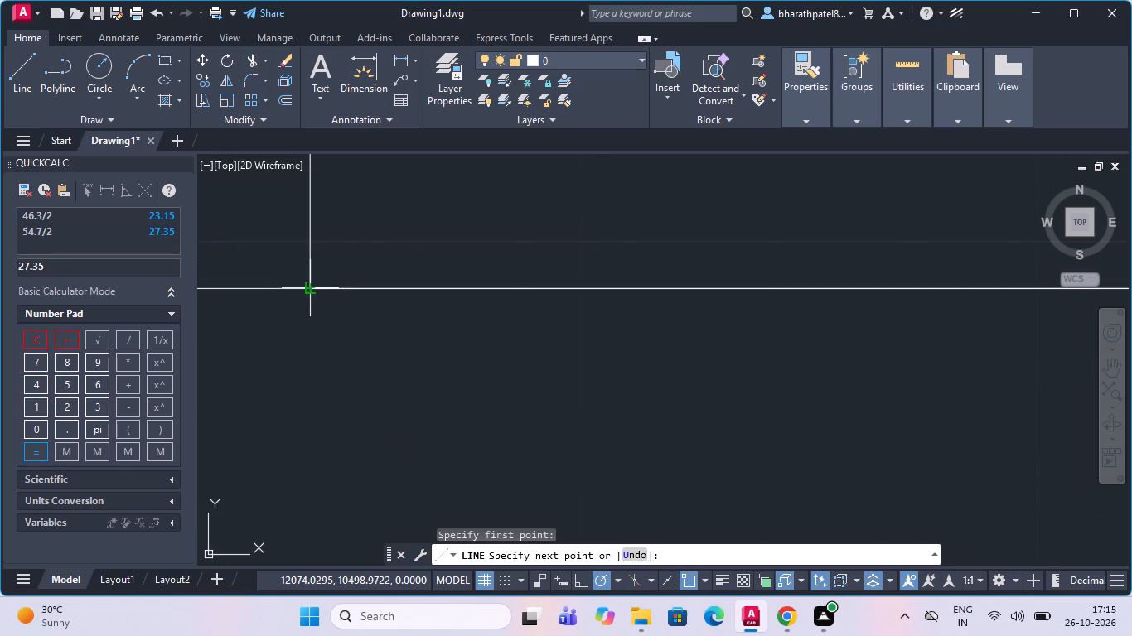
{"action": "scroll", "coordinate": [312, 287], "scroll_direction": "down", "scroll_amount": 5}
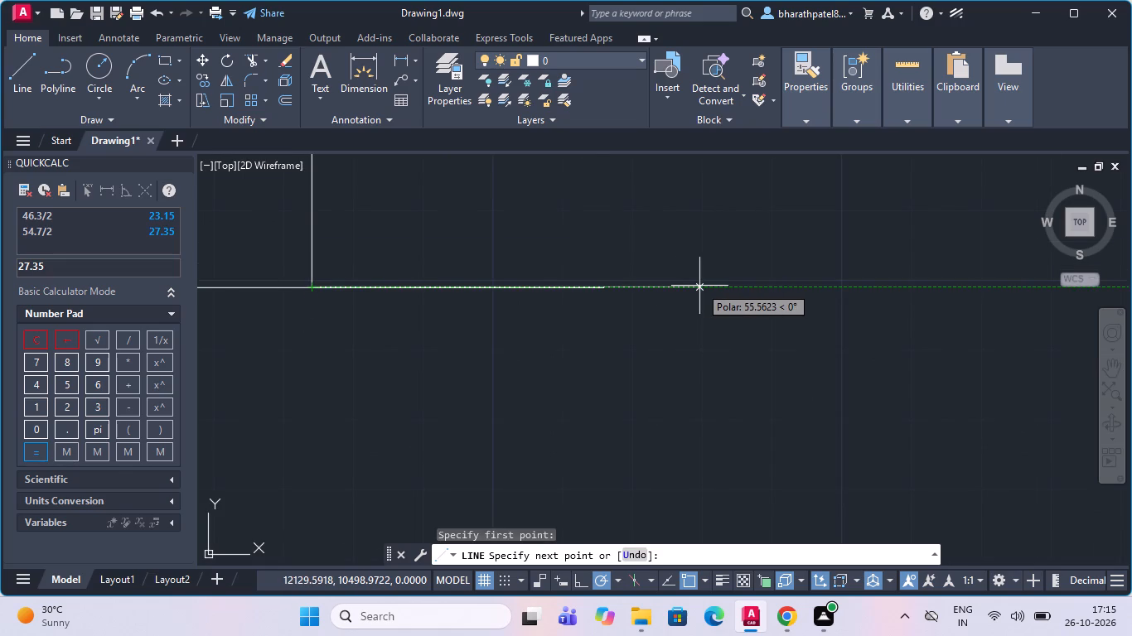
{"action": "type", "text": "27"}
{"action": "key", "text": "period"}
{"action": "type", "text": "35"}
{"action": "key", "text": "Return"}
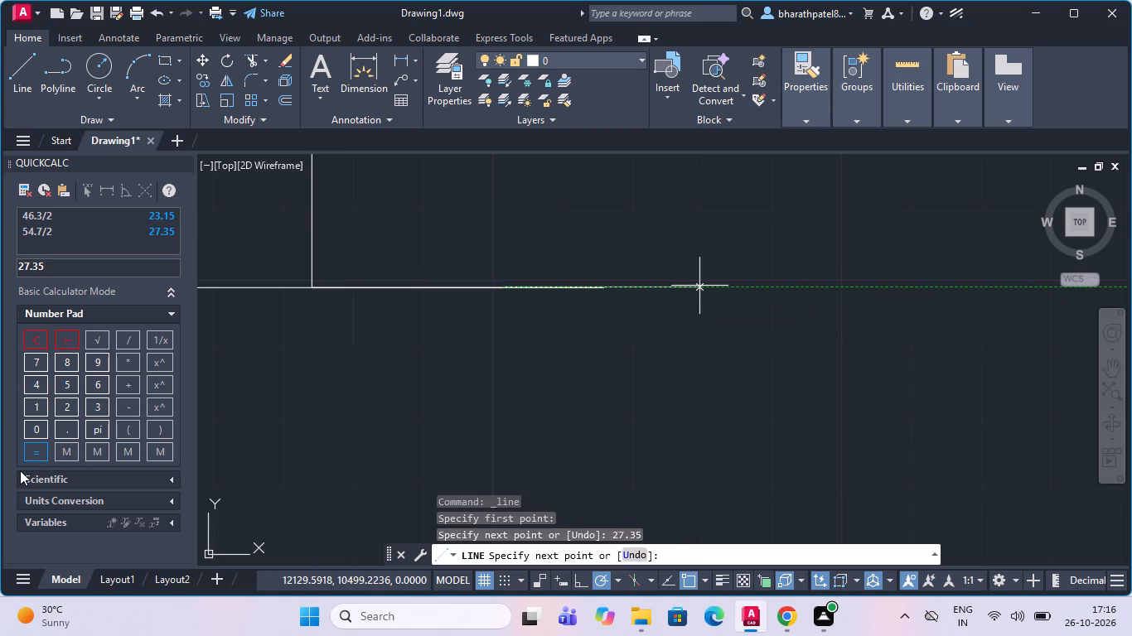
{"action": "scroll", "coordinate": [457, 292], "scroll_direction": "up", "scroll_amount": 2}
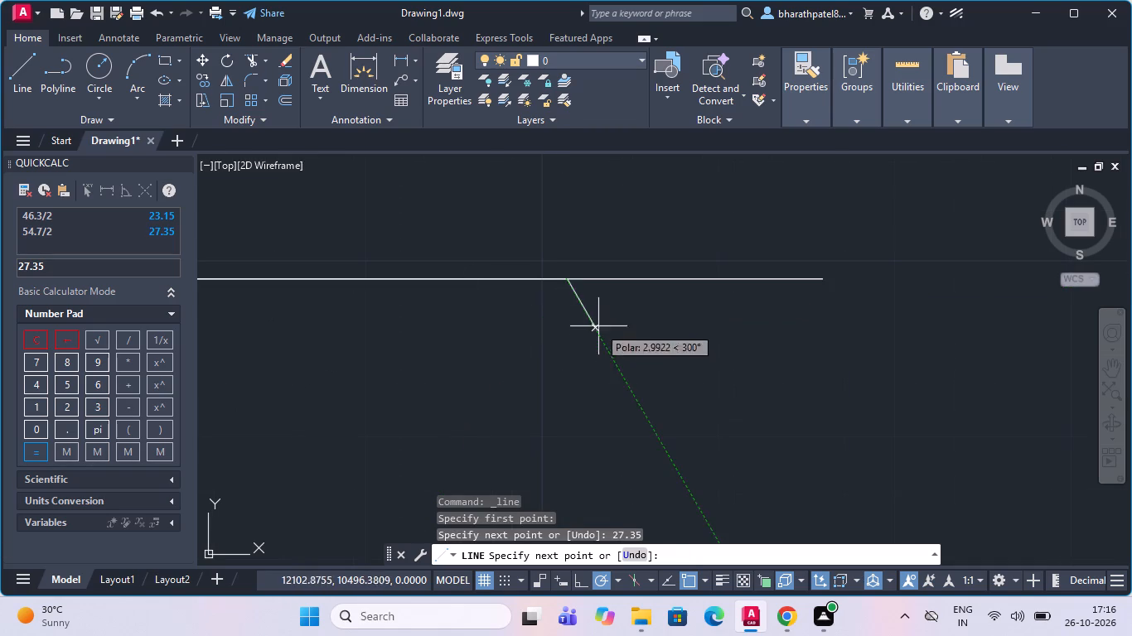
{"action": "left_click", "coordinate": [564, 354]}
{"action": "key", "text": "Escape"}
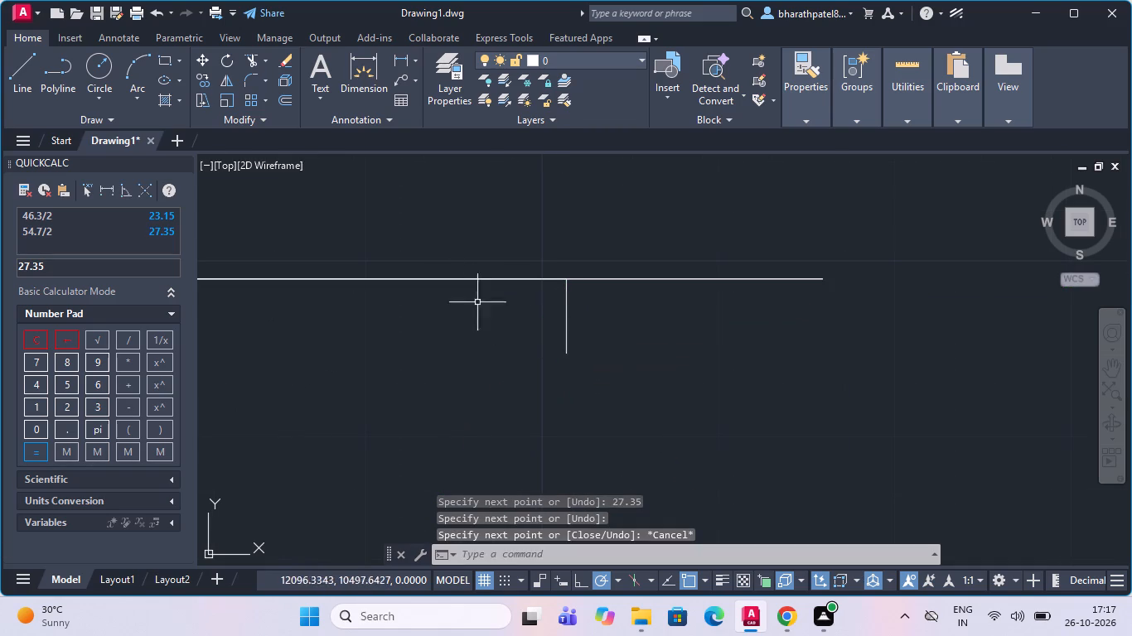
Trim the part of the baseline that extends right beyond the short vertical line.
{"action": "left_click", "coordinate": [255, 58]}
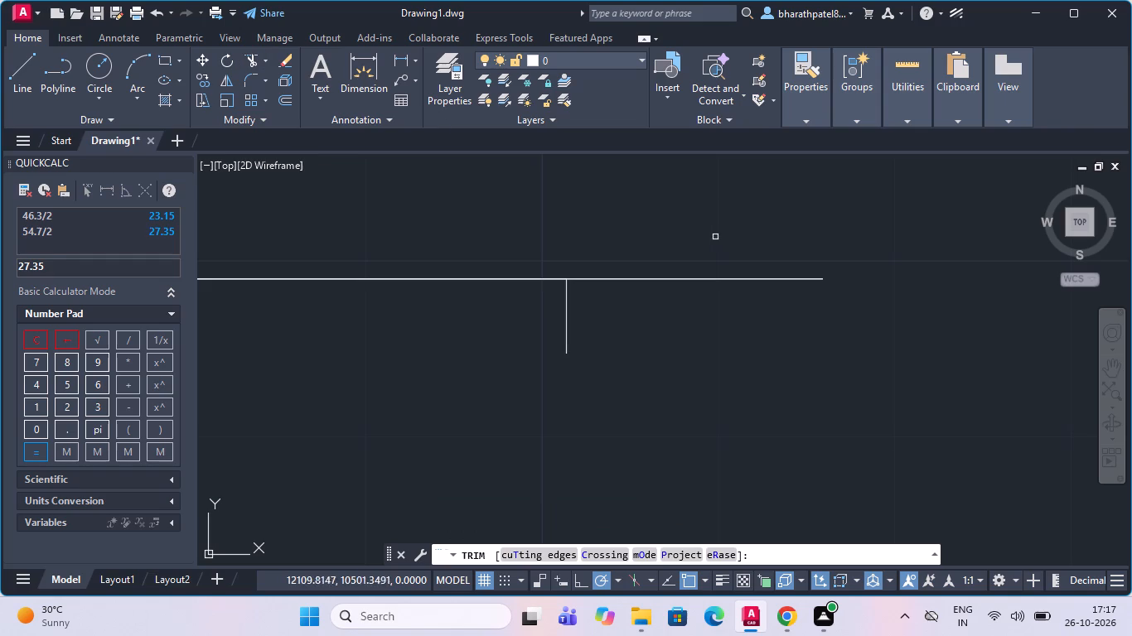
{"action": "left_click_drag", "start_coordinate": [714, 234], "coordinate": [717, 267]}
{"action": "left_click", "coordinate": [706, 356]}
Draw a line from the baseline's right corner 54.2 to the left, continuing with a short vertical line downward.
{"action": "scroll", "coordinate": [623, 235], "scroll_direction": "down", "scroll_amount": 4}
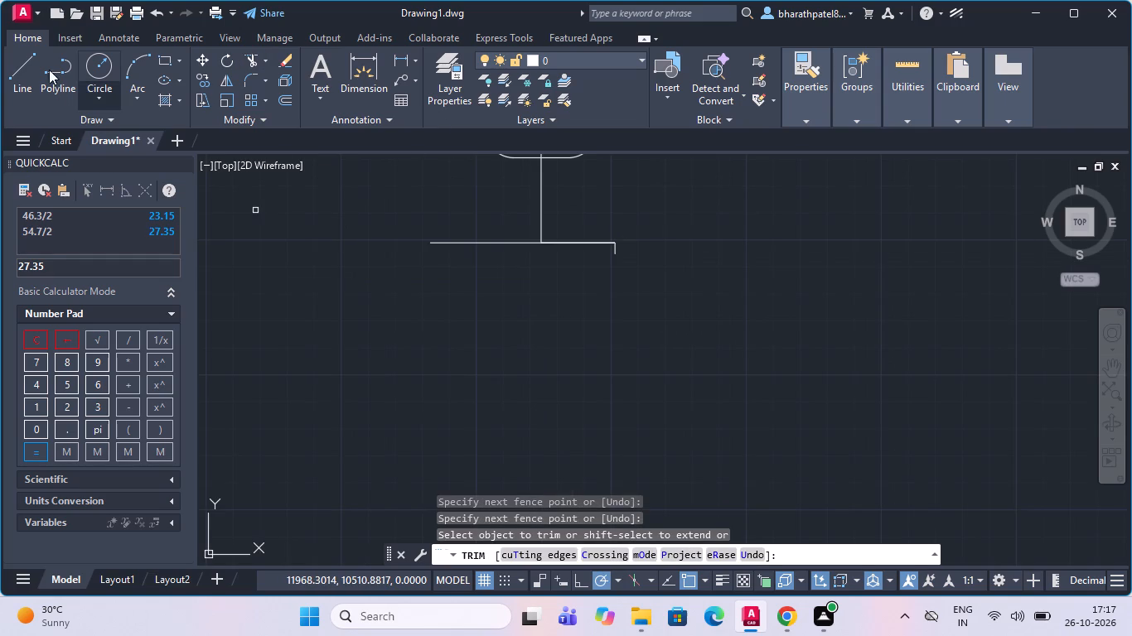
{"action": "left_click", "coordinate": [21, 60]}
{"action": "scroll", "coordinate": [583, 216], "scroll_direction": "up", "scroll_amount": 4}
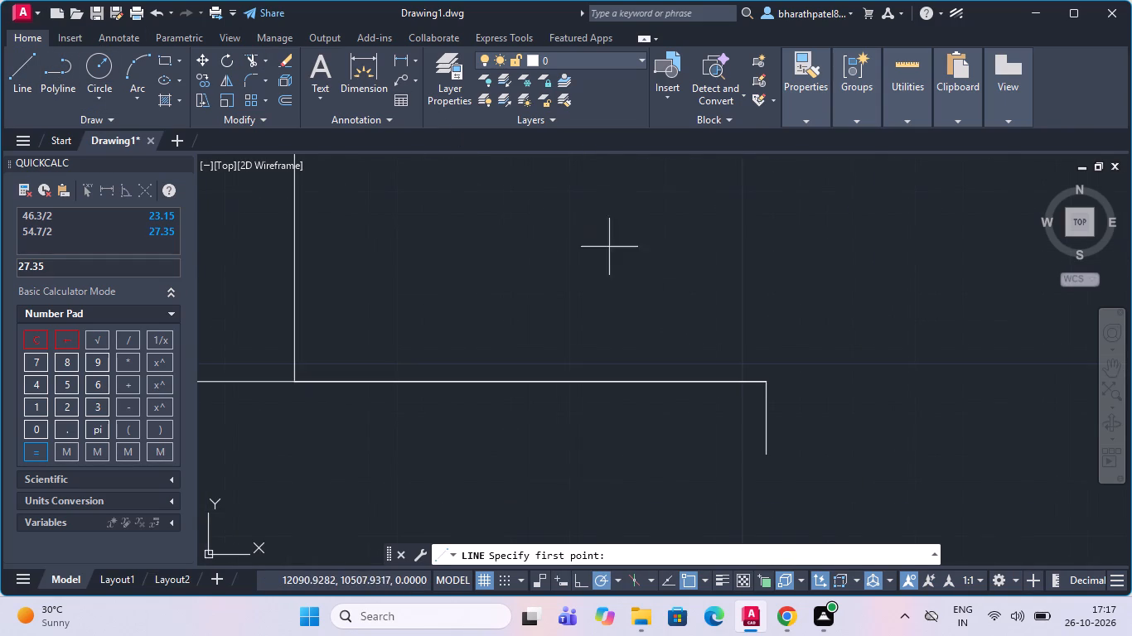
{"action": "left_click", "coordinate": [762, 379]}
{"action": "scroll", "coordinate": [762, 380], "scroll_direction": "down", "scroll_amount": 4}
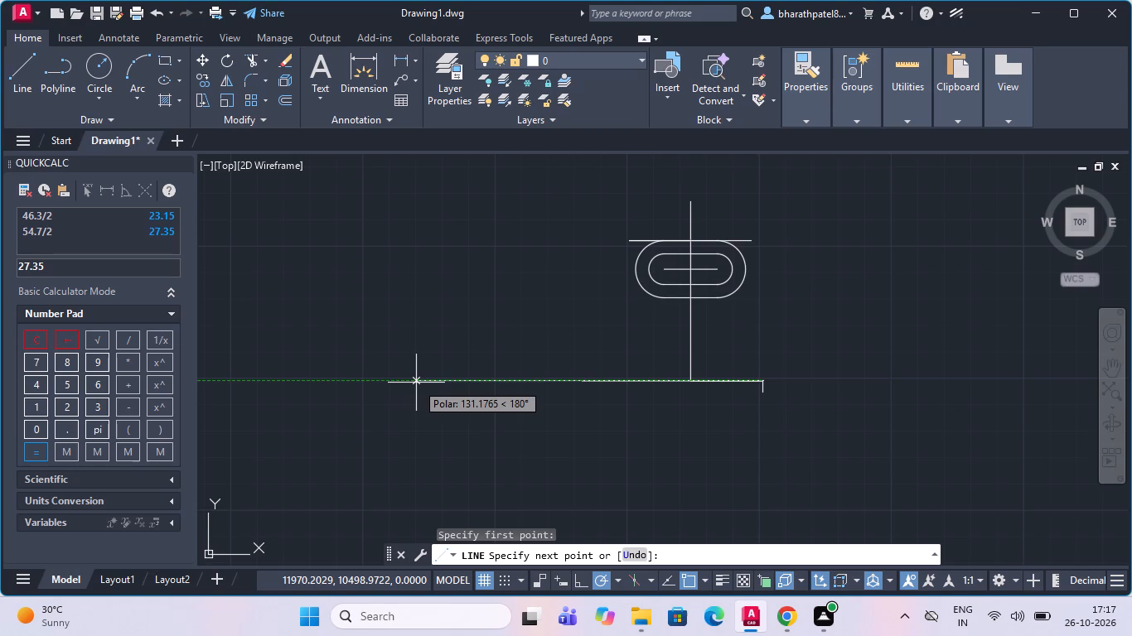
{"action": "type", "text": "54"}
{"action": "key", "text": "period"}
{"action": "key", "text": "2"}
{"action": "key", "text": "Return"}
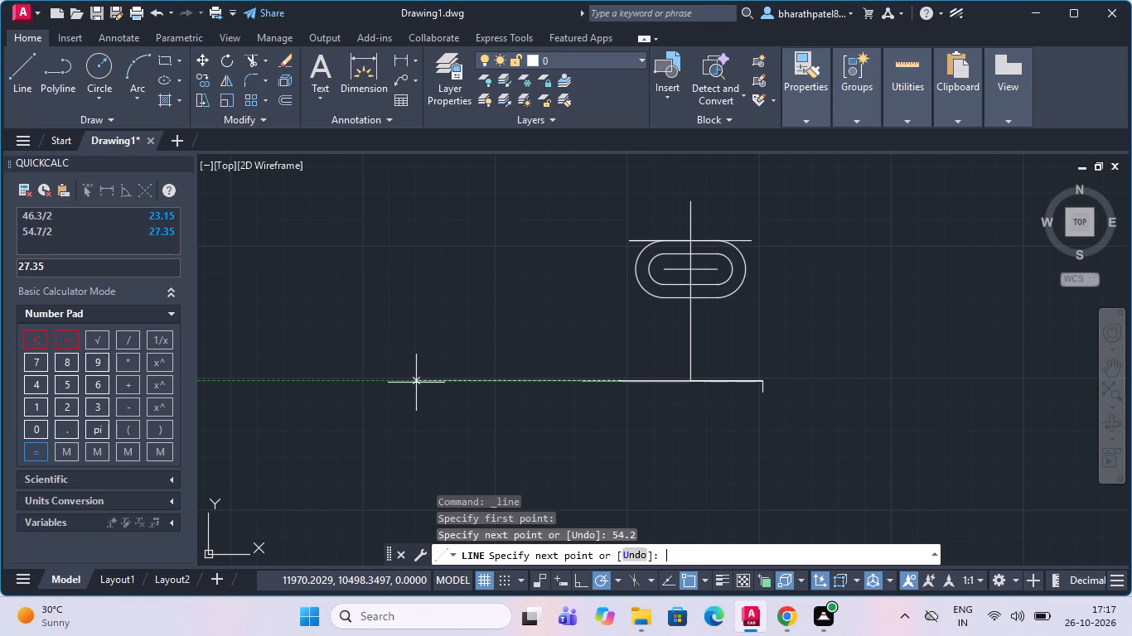
{"action": "scroll", "coordinate": [610, 406], "scroll_direction": "up", "scroll_amount": 4}
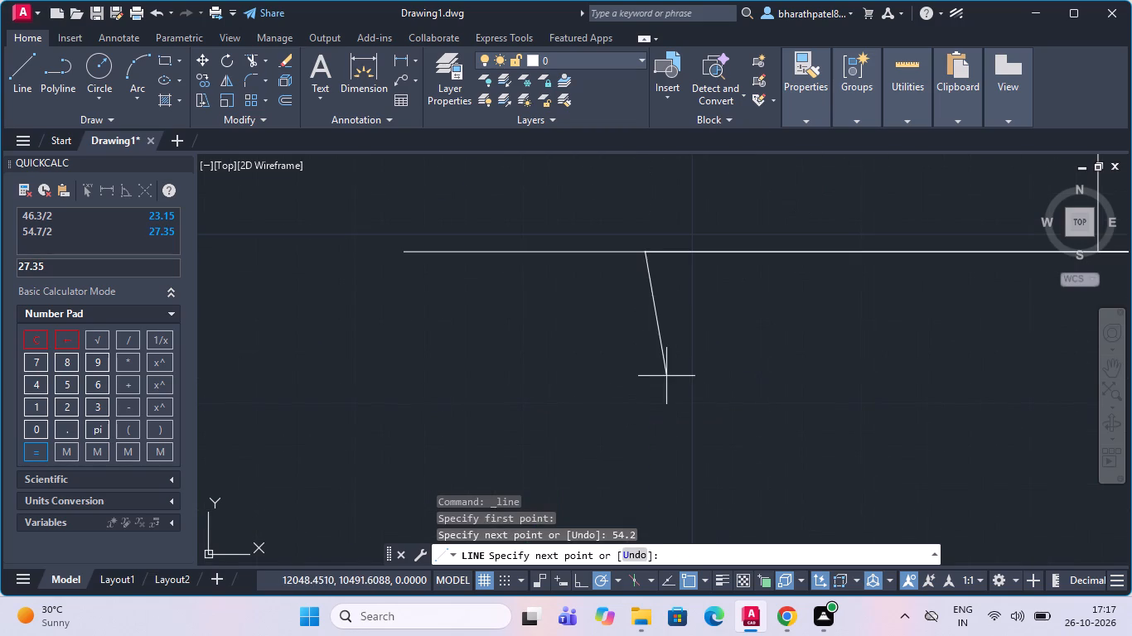
{"action": "left_click", "coordinate": [645, 395]}
{"action": "key", "text": "Escape"}
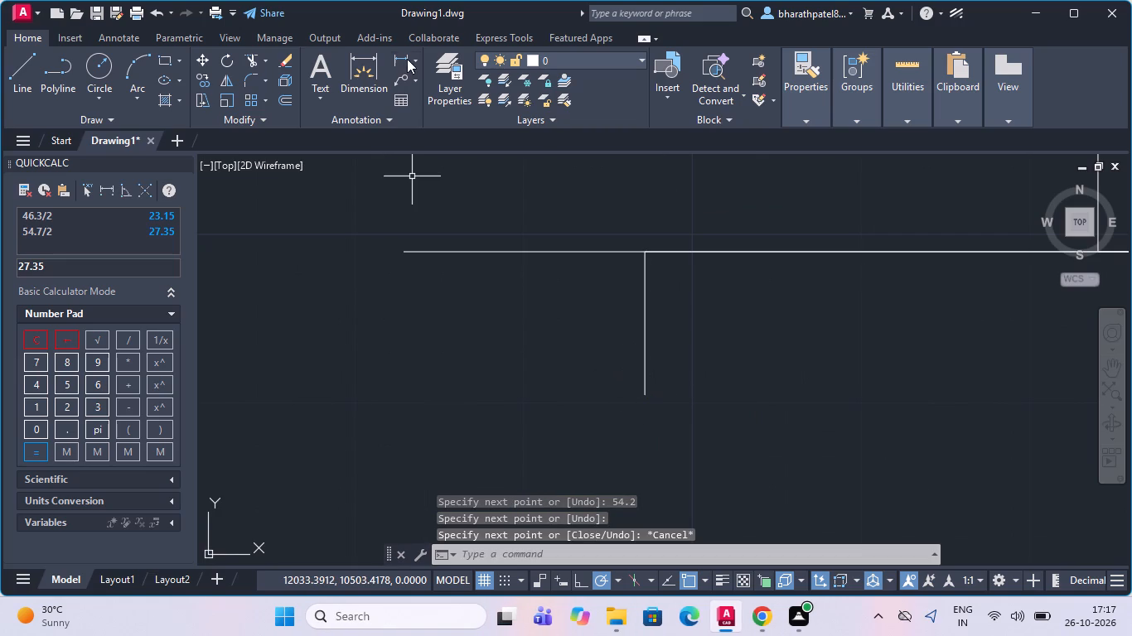
Trim the part of the baseline that extends left beyond the left short vertical line.
{"action": "left_click_drag", "start_coordinate": [249, 58], "coordinate": [259, 62]}
{"action": "left_click_drag", "start_coordinate": [473, 208], "coordinate": [477, 242]}
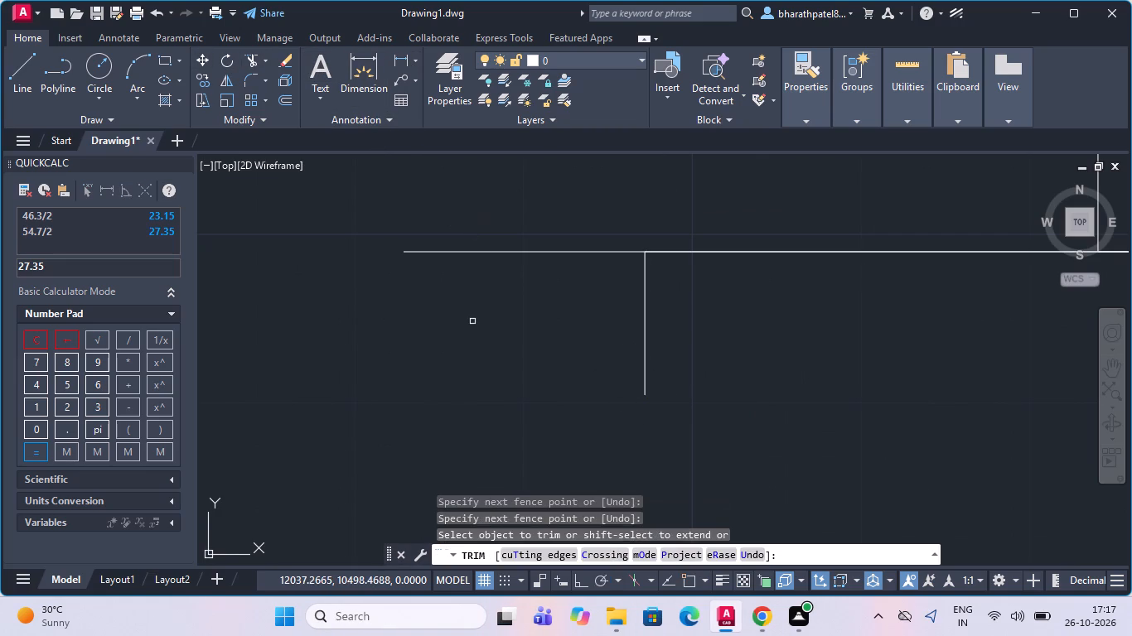
{"action": "left_click_drag", "start_coordinate": [490, 242], "coordinate": [491, 251]}
{"action": "left_click", "coordinate": [488, 278]}
Draw a vertical line 28.9 long straight down from the right end of the baseline.
{"action": "scroll", "coordinate": [475, 291], "scroll_direction": "down", "scroll_amount": 3}
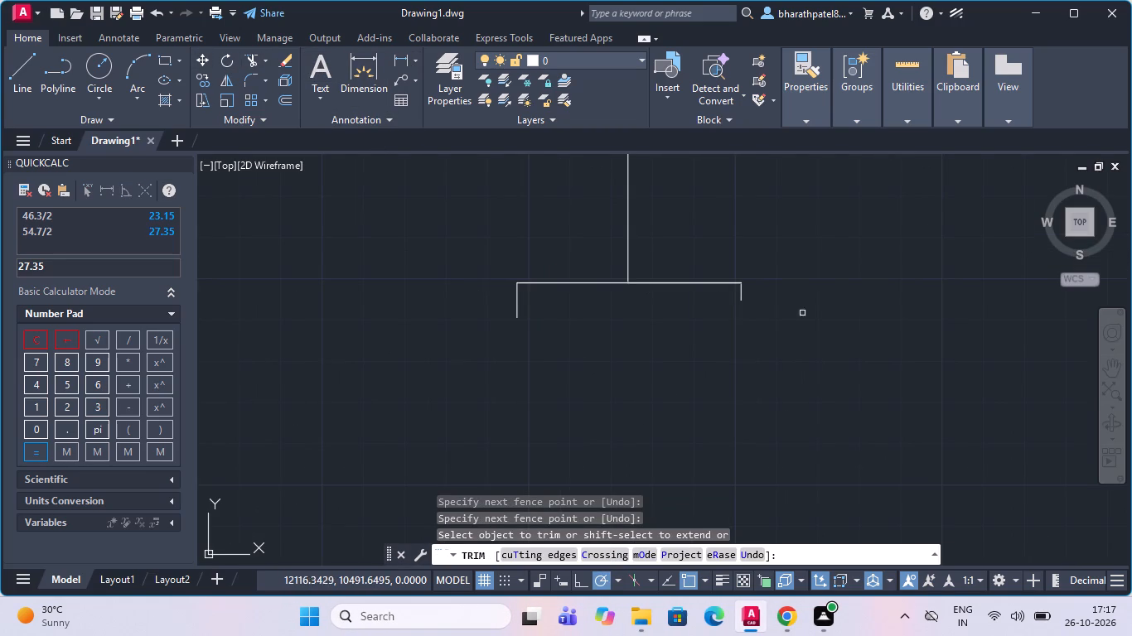
{"action": "scroll", "coordinate": [790, 320], "scroll_direction": "up", "scroll_amount": 2}
{"action": "scroll", "coordinate": [788, 320], "scroll_direction": "down", "scroll_amount": 3}
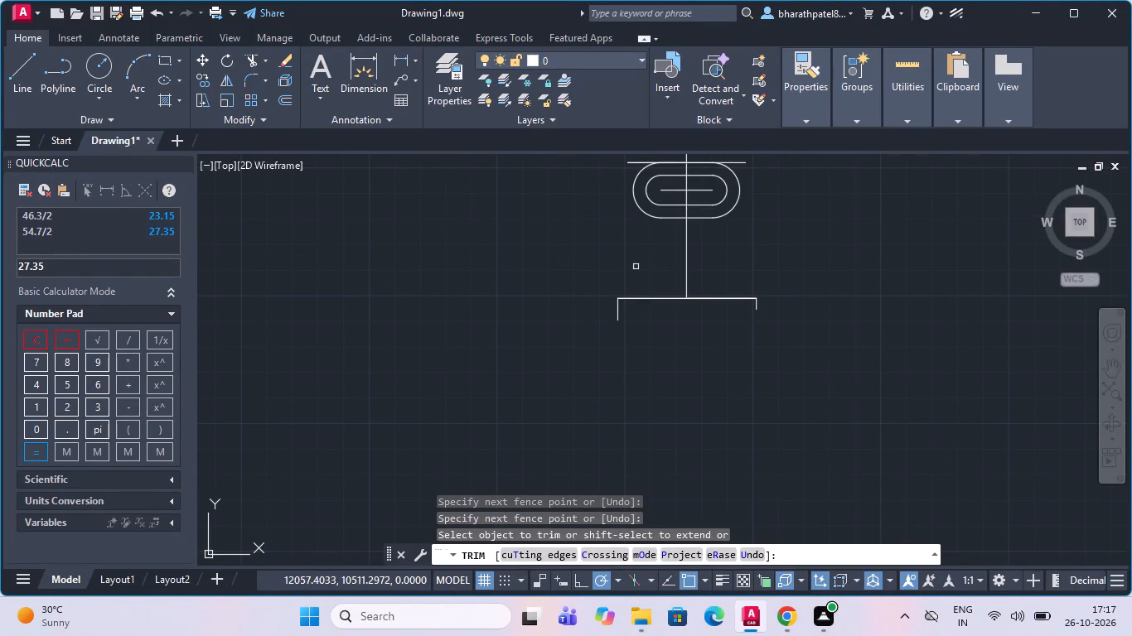
{"action": "scroll", "coordinate": [319, 219], "scroll_direction": "up", "scroll_amount": 1}
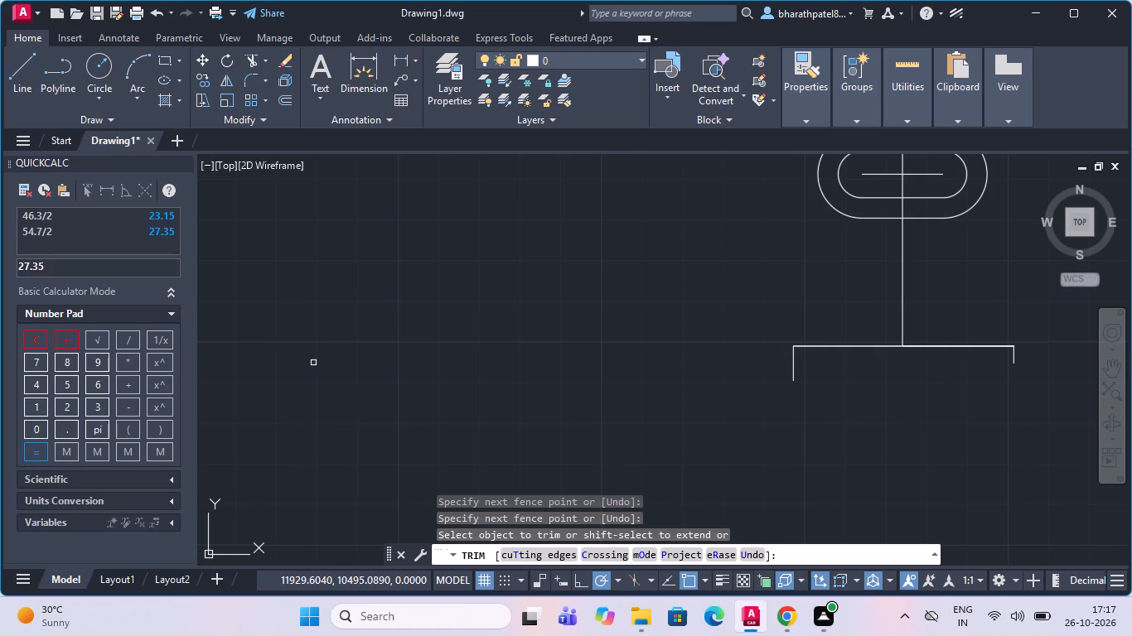
{"action": "scroll", "coordinate": [312, 364], "scroll_direction": "down", "scroll_amount": 2}
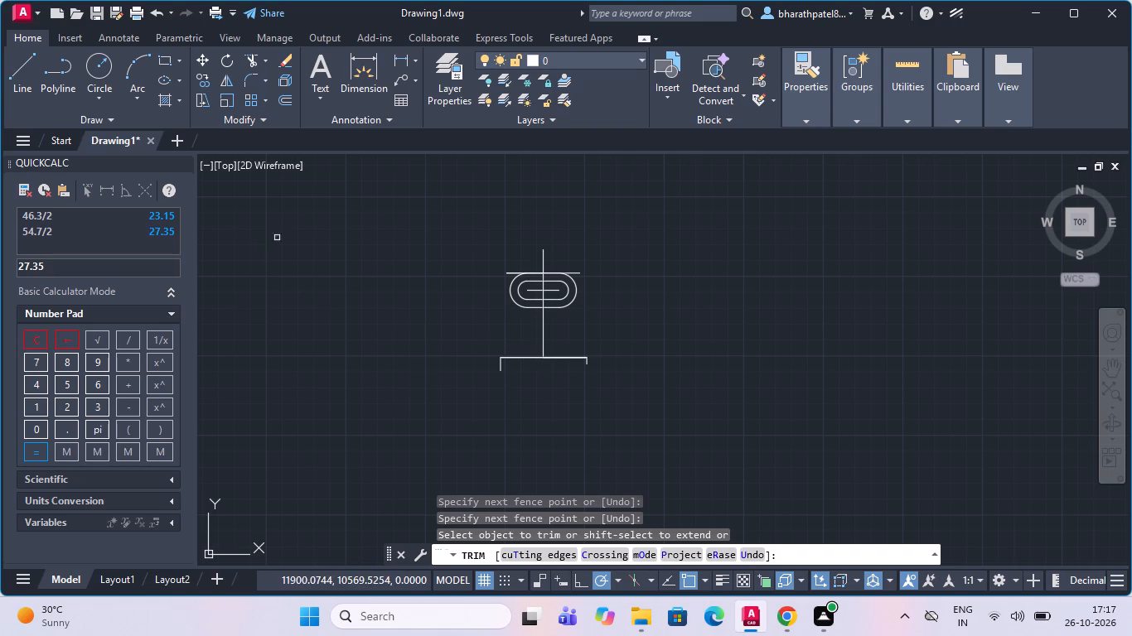
{"action": "left_click", "coordinate": [19, 65]}
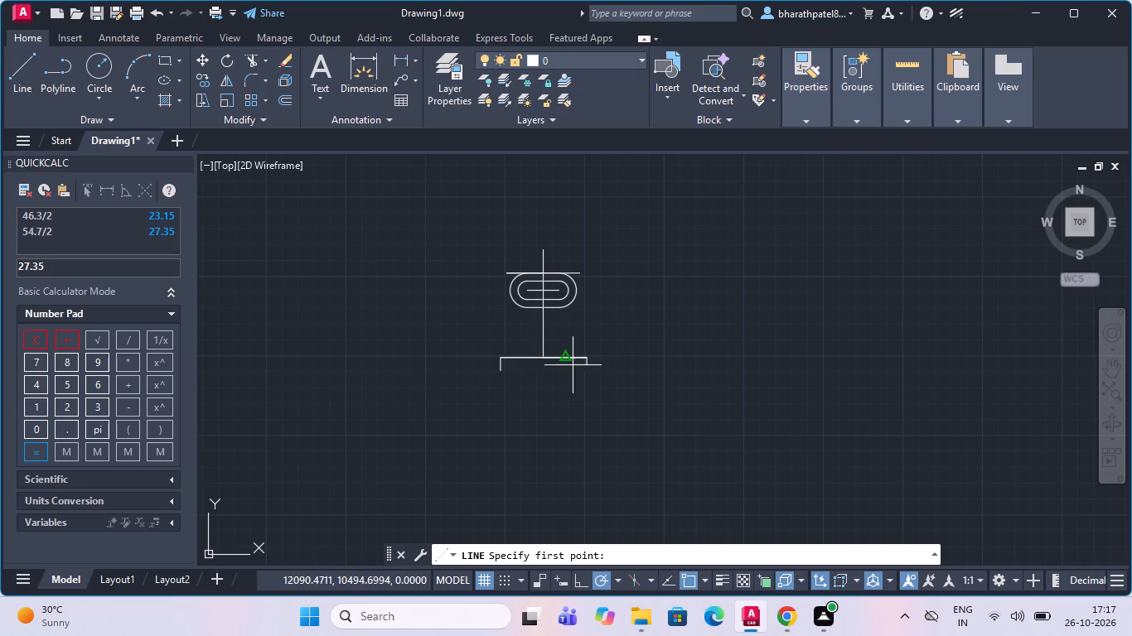
{"action": "scroll", "coordinate": [587, 379], "scroll_direction": "up", "scroll_amount": 4}
{"action": "left_click_drag", "start_coordinate": [564, 245], "coordinate": [559, 273]}
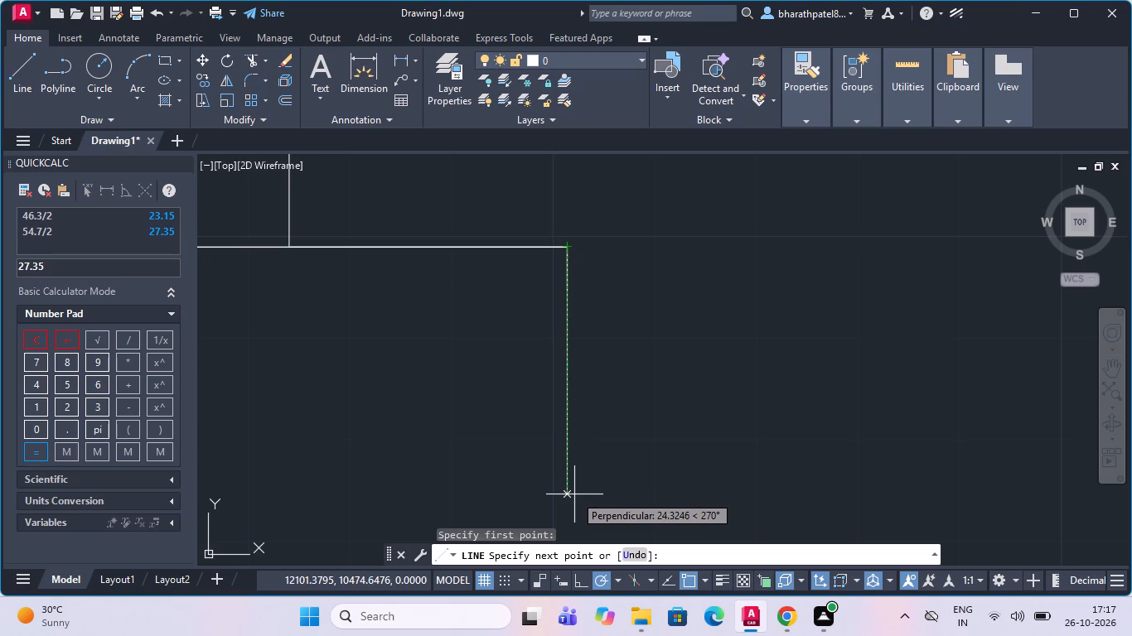
{"action": "key", "text": "2"}
{"action": "type", "text": "8."}
{"action": "key", "text": "9"}
{"action": "key", "text": "Return"}
{"action": "scroll", "coordinate": [542, 465], "scroll_direction": "down", "scroll_amount": 3}
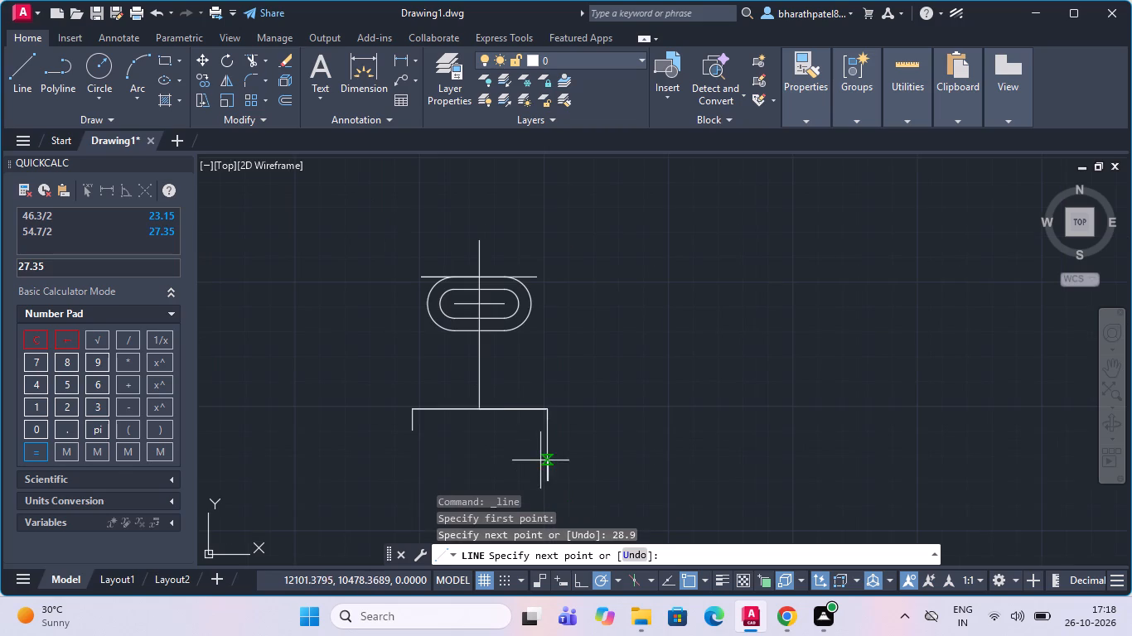
{"action": "scroll", "coordinate": [421, 441], "scroll_direction": "down", "scroll_amount": 3}
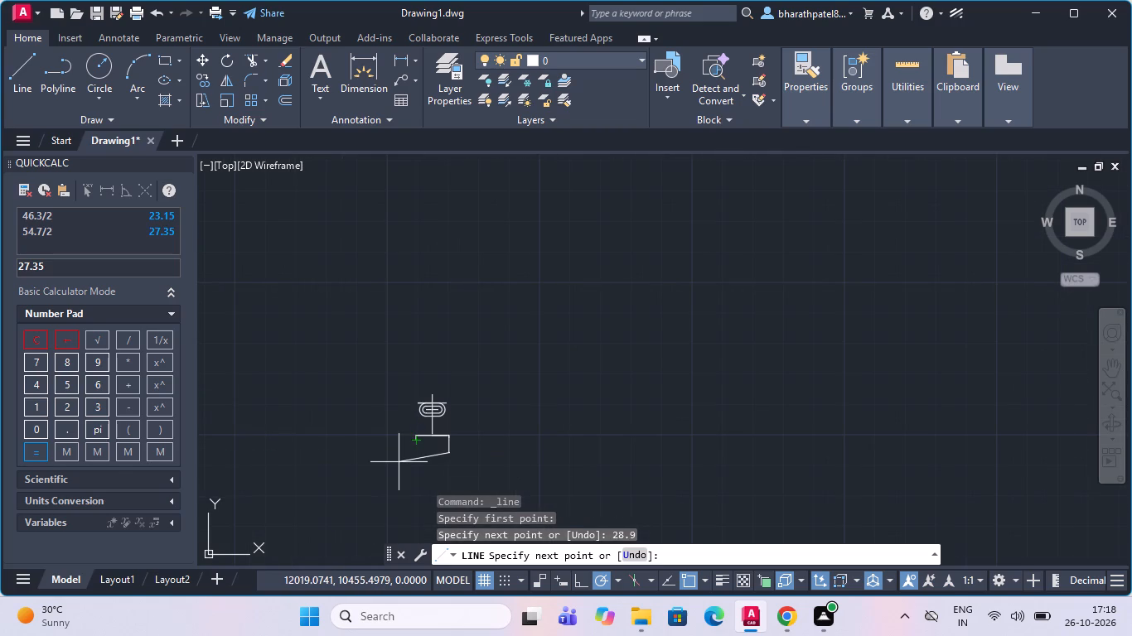
{"action": "key", "text": "Escape"}
Draw a vertical line 28.9 long straight down from the left end of the baseline.
{"action": "left_click_drag", "start_coordinate": [14, 79], "coordinate": [25, 92]}
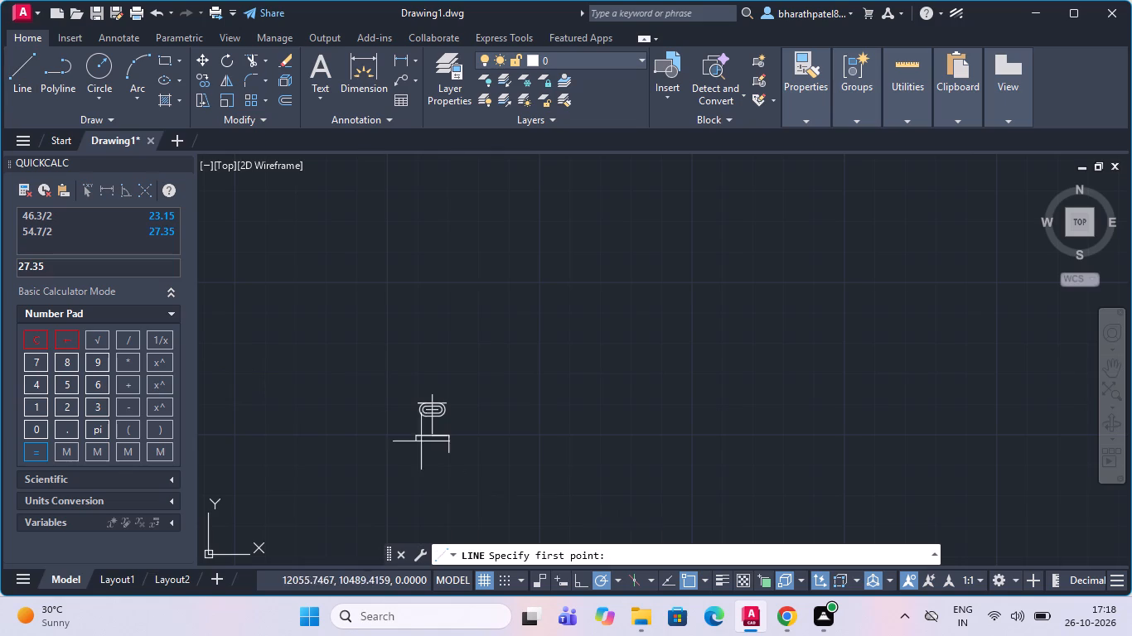
{"action": "scroll", "coordinate": [382, 446], "scroll_direction": "up", "scroll_amount": 4}
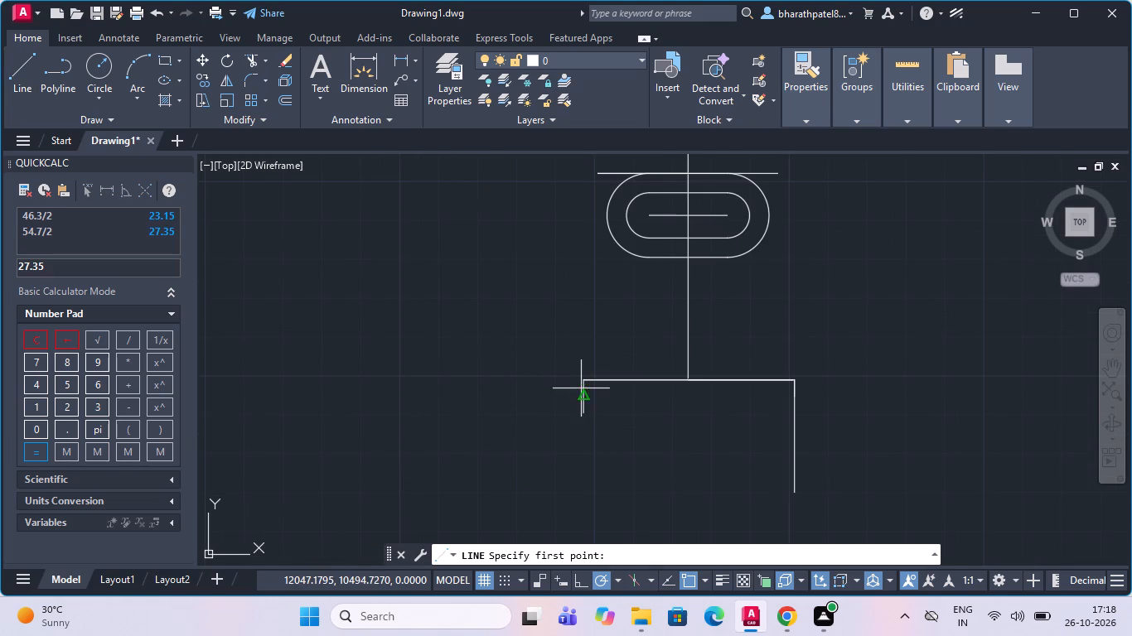
{"action": "left_click", "coordinate": [581, 382]}
{"action": "scroll", "coordinate": [579, 383], "scroll_direction": "down", "scroll_amount": 3}
{"action": "scroll", "coordinate": [588, 463], "scroll_direction": "up", "scroll_amount": 4}
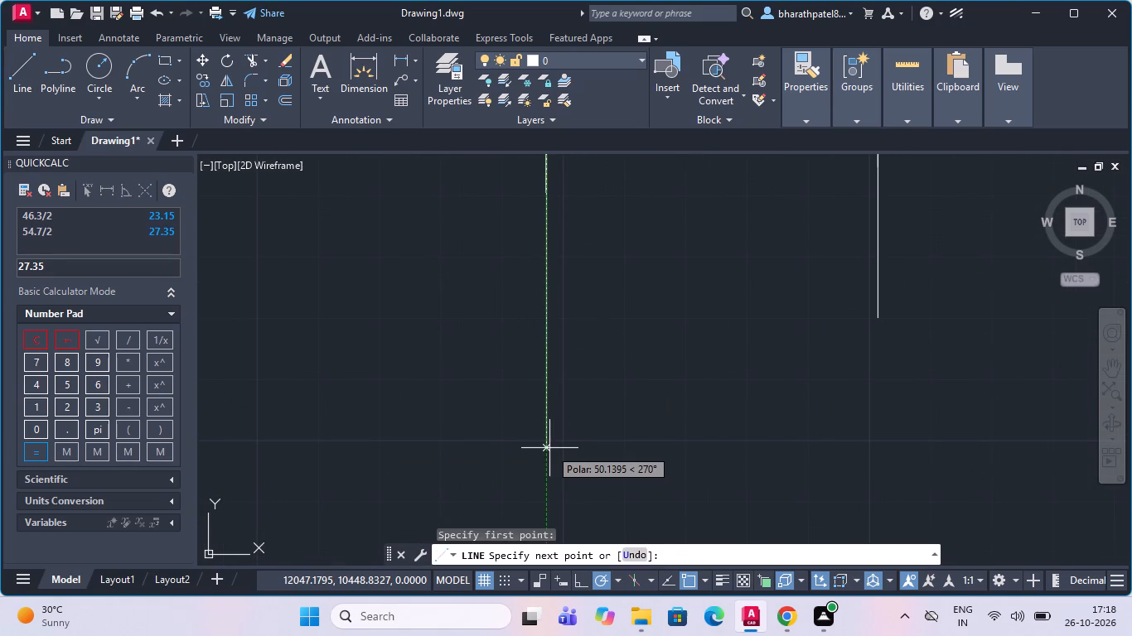
{"action": "type", "text": "28"}
{"action": "key", "text": "period"}
{"action": "key", "text": "9"}
{"action": "key", "text": "Return"}
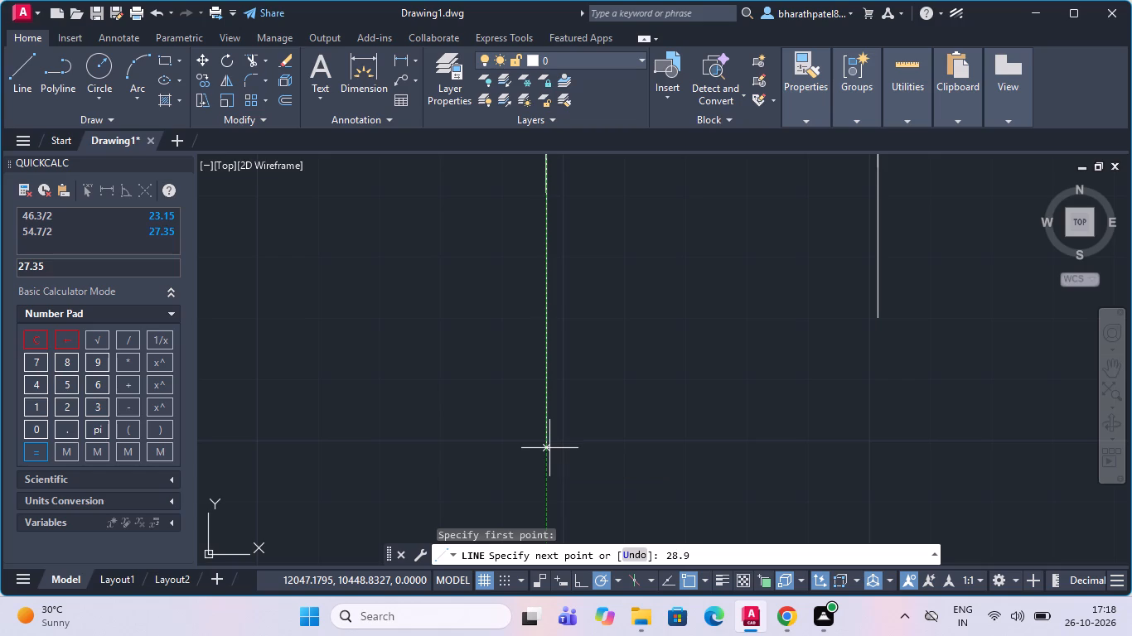
Draw a circle of radius 5.2 centred on the baseline's right corner, where it meets the right vertical side.
{"action": "scroll", "coordinate": [499, 458], "scroll_direction": "down", "scroll_amount": 2}
{"action": "key", "text": "Escape"}
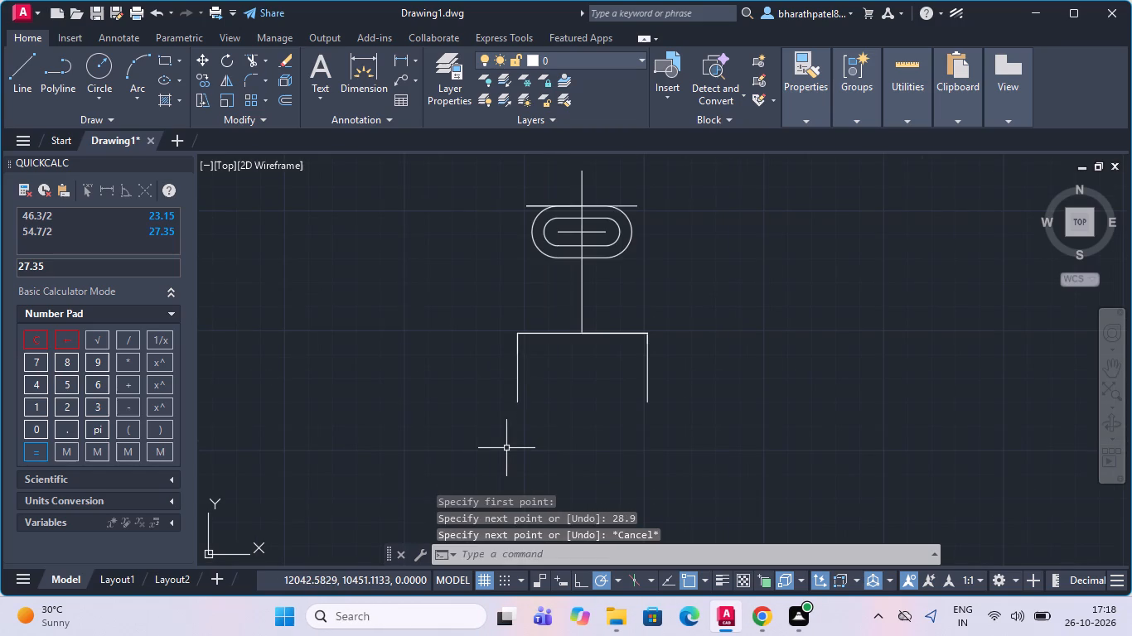
{"action": "scroll", "coordinate": [506, 449], "scroll_direction": "down", "scroll_amount": 2}
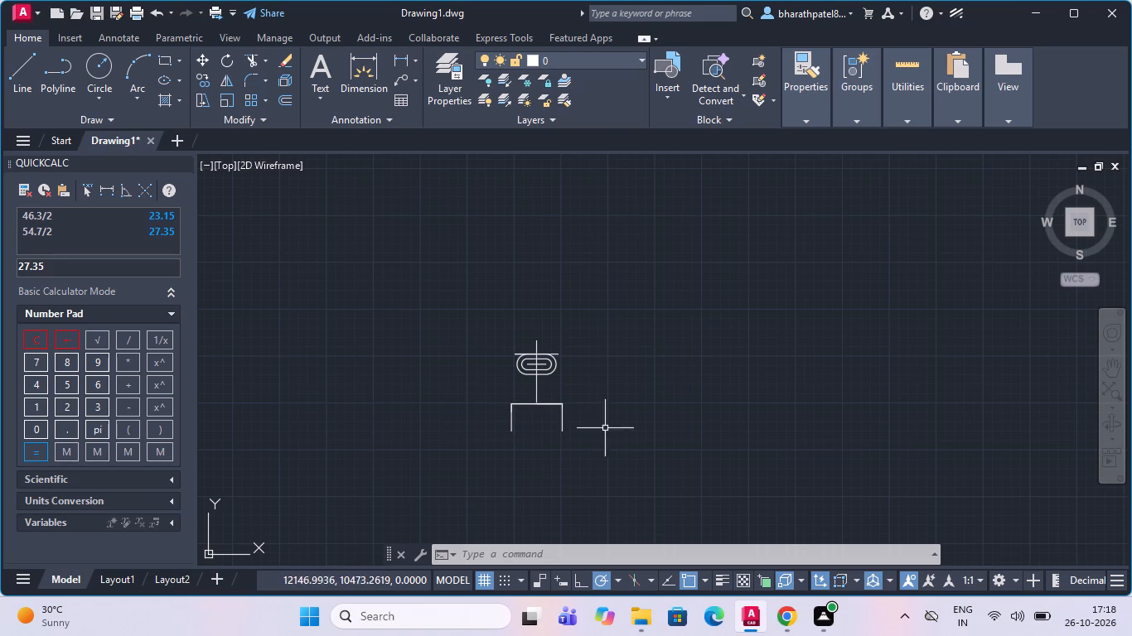
{"action": "scroll", "coordinate": [517, 455], "scroll_direction": "up", "scroll_amount": 3}
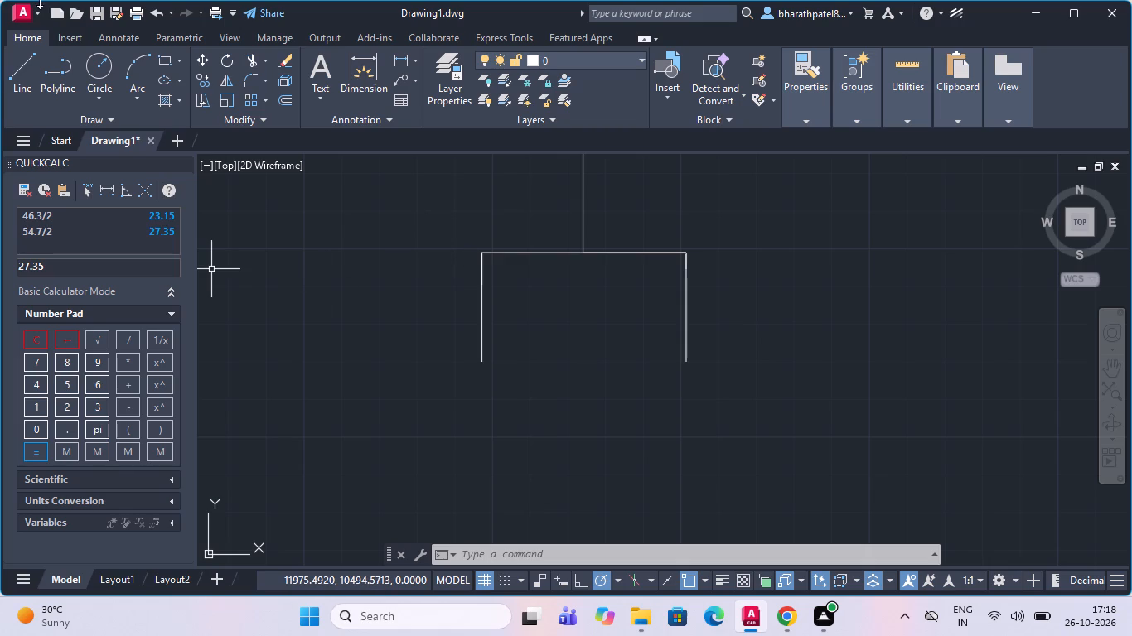
{"action": "left_click", "coordinate": [93, 83]}
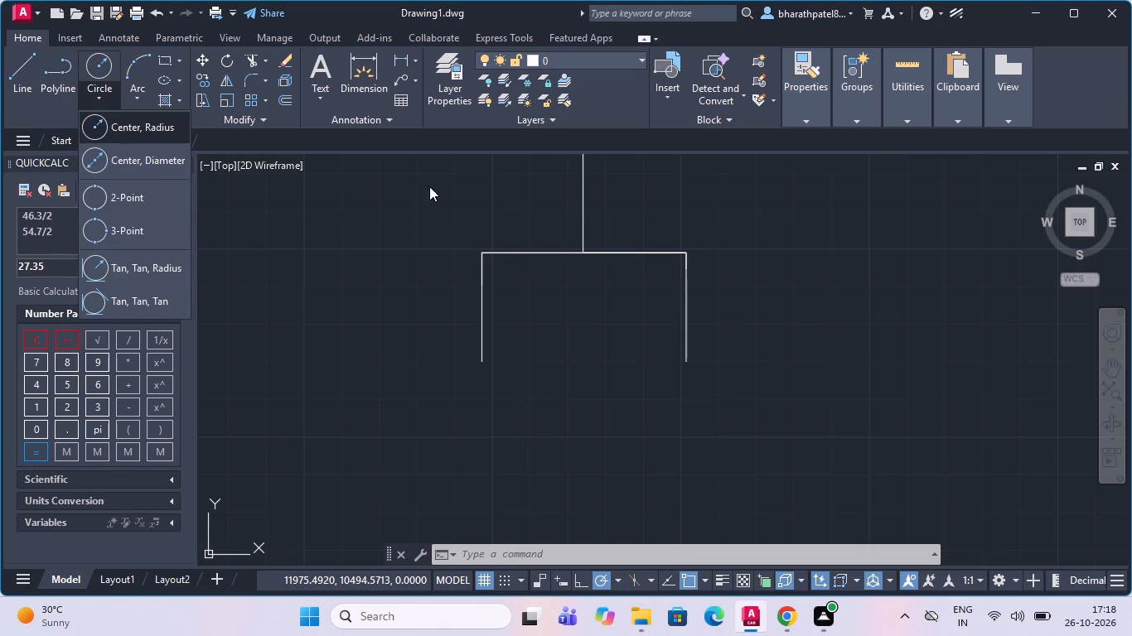
{"action": "left_click", "coordinate": [133, 118]}
{"action": "scroll", "coordinate": [727, 246], "scroll_direction": "up", "scroll_amount": 3}
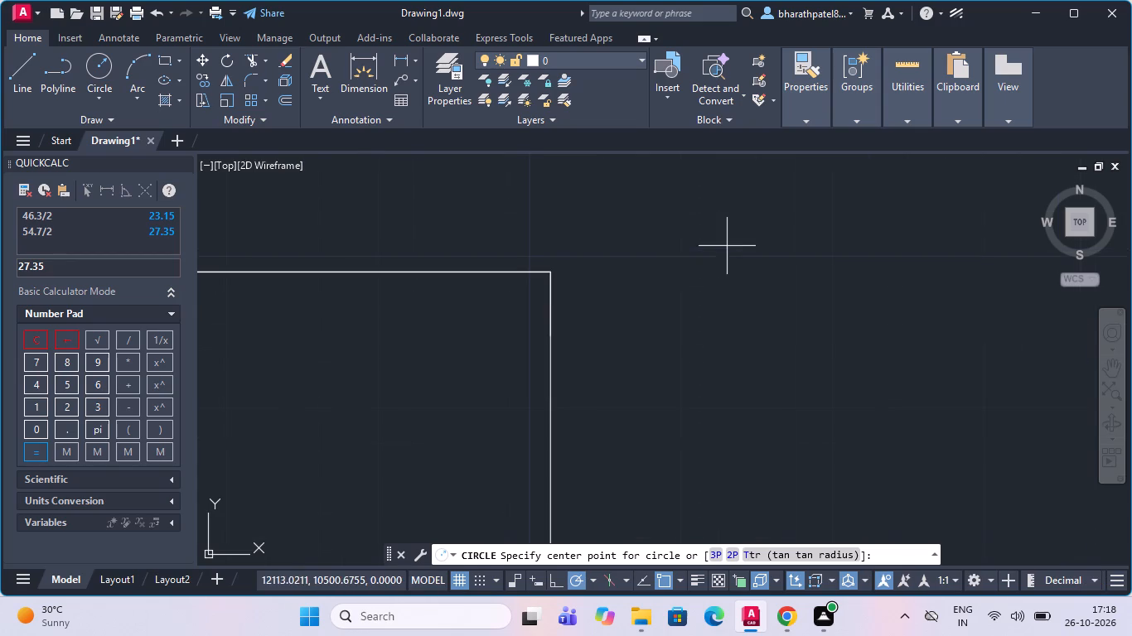
{"action": "left_click_drag", "start_coordinate": [549, 272], "coordinate": [559, 280]}
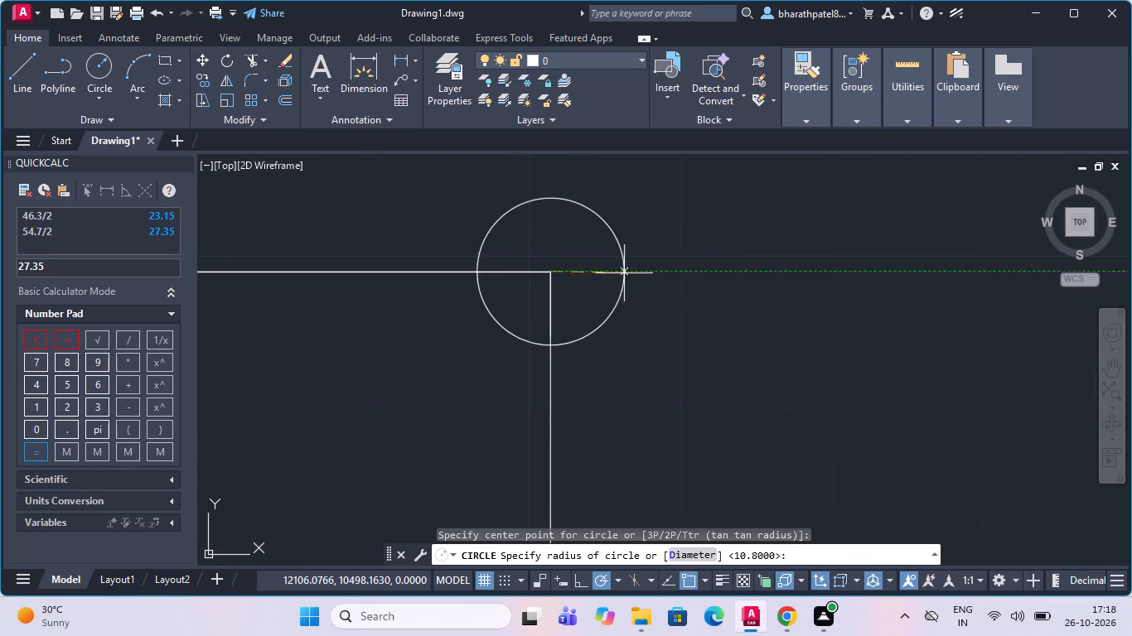
{"action": "scroll", "coordinate": [559, 274], "scroll_direction": "up", "scroll_amount": 4}
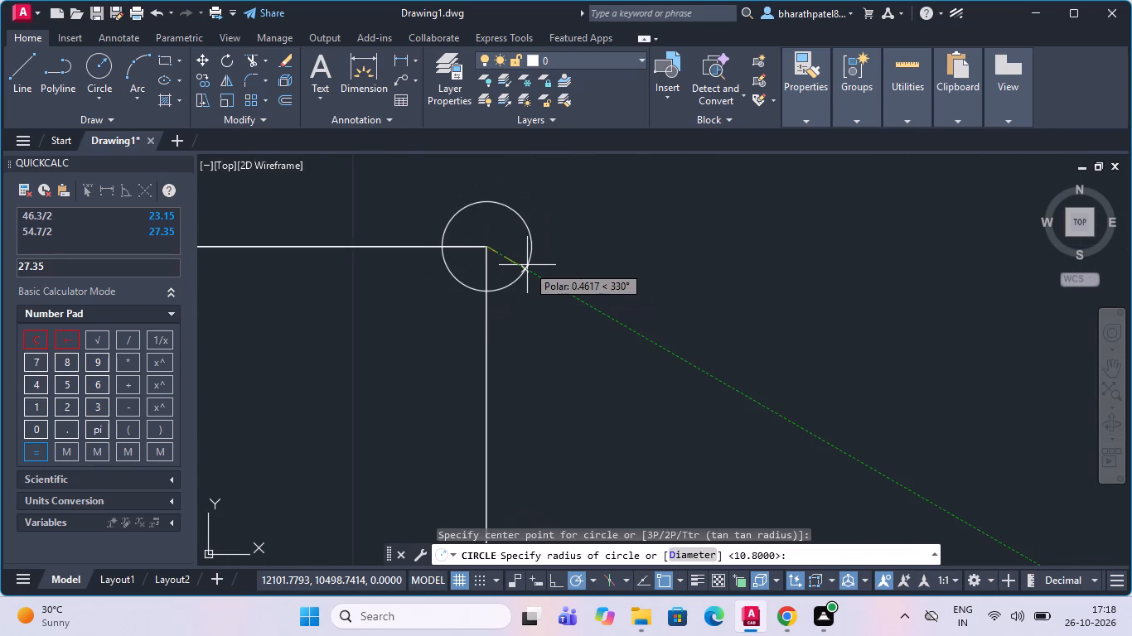
{"action": "type", "text": "5.2"}
{"action": "key", "text": "Return"}
Draw a matching circle of radius 5.2 centred on the baseline's left corner.
{"action": "scroll", "coordinate": [470, 242], "scroll_direction": "down", "scroll_amount": 2}
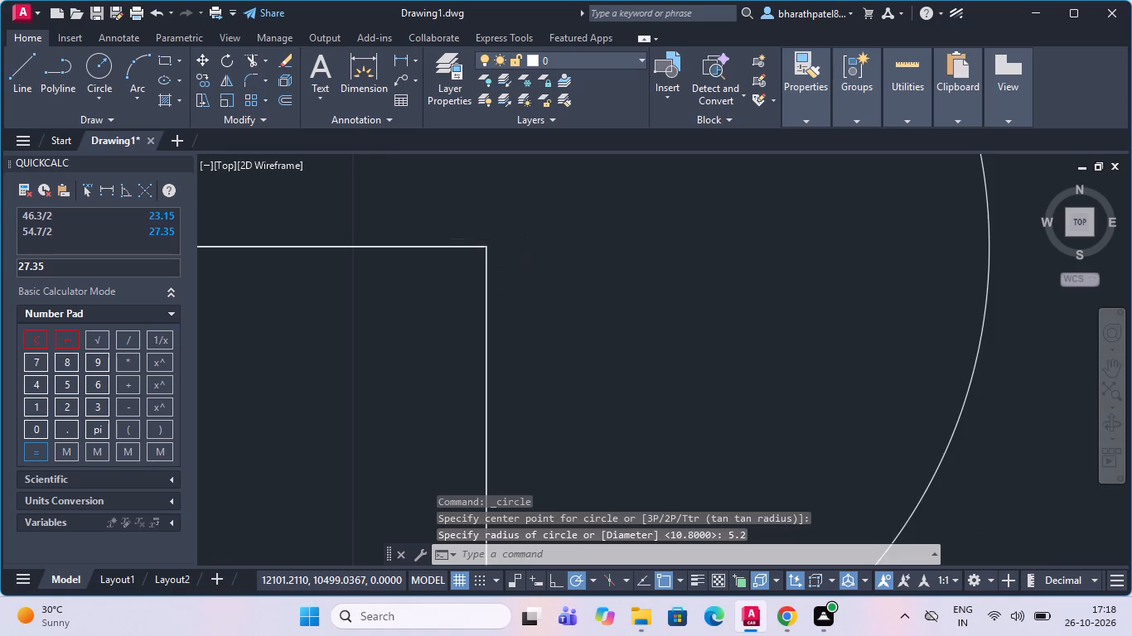
{"action": "scroll", "coordinate": [470, 245], "scroll_direction": "down", "scroll_amount": 6}
{"action": "scroll", "coordinate": [293, 246], "scroll_direction": "up", "scroll_amount": 1}
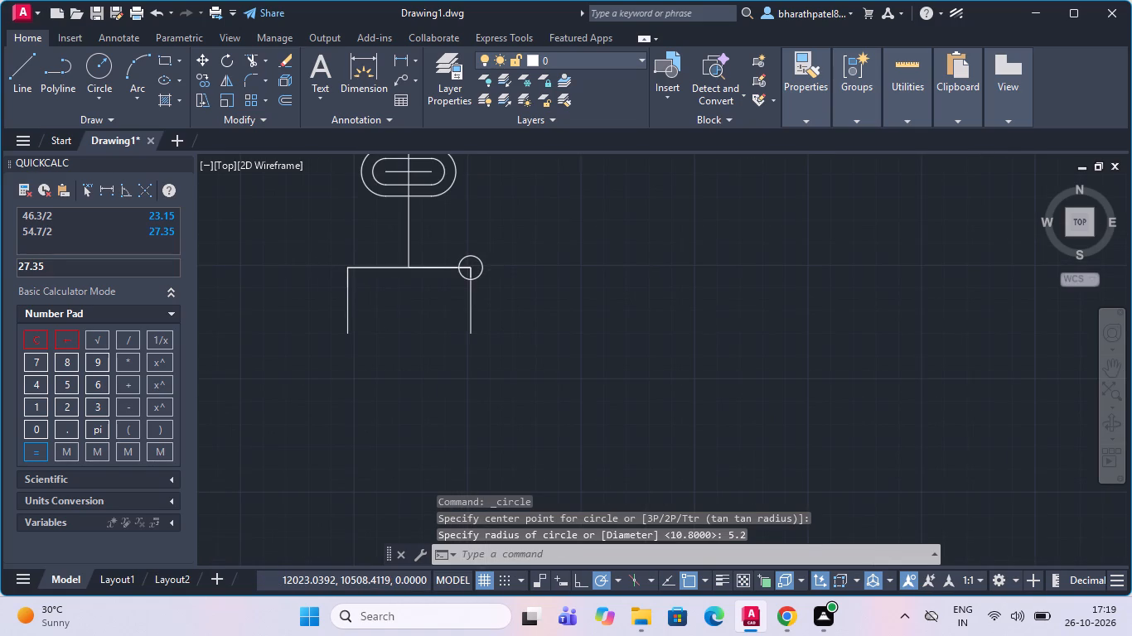
{"action": "left_click", "coordinate": [101, 66]}
{"action": "left_click_drag", "start_coordinate": [381, 282], "coordinate": [382, 282]}
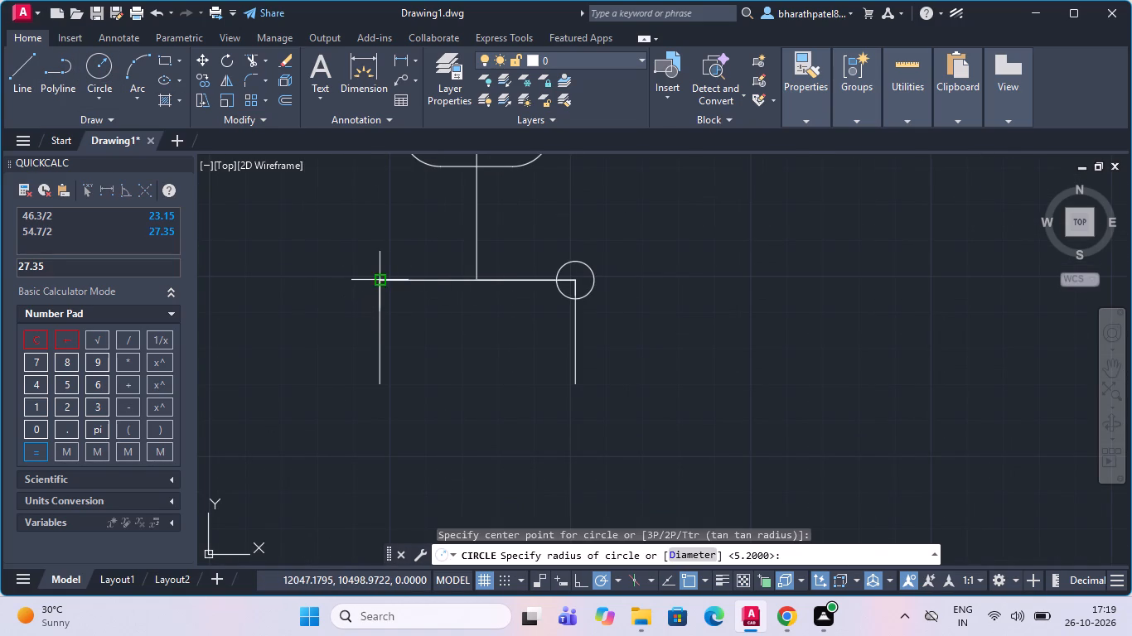
{"action": "left_click_drag", "start_coordinate": [382, 282], "coordinate": [404, 299]}
{"action": "type", "text": "5.2"}
{"action": "key", "text": "Return"}
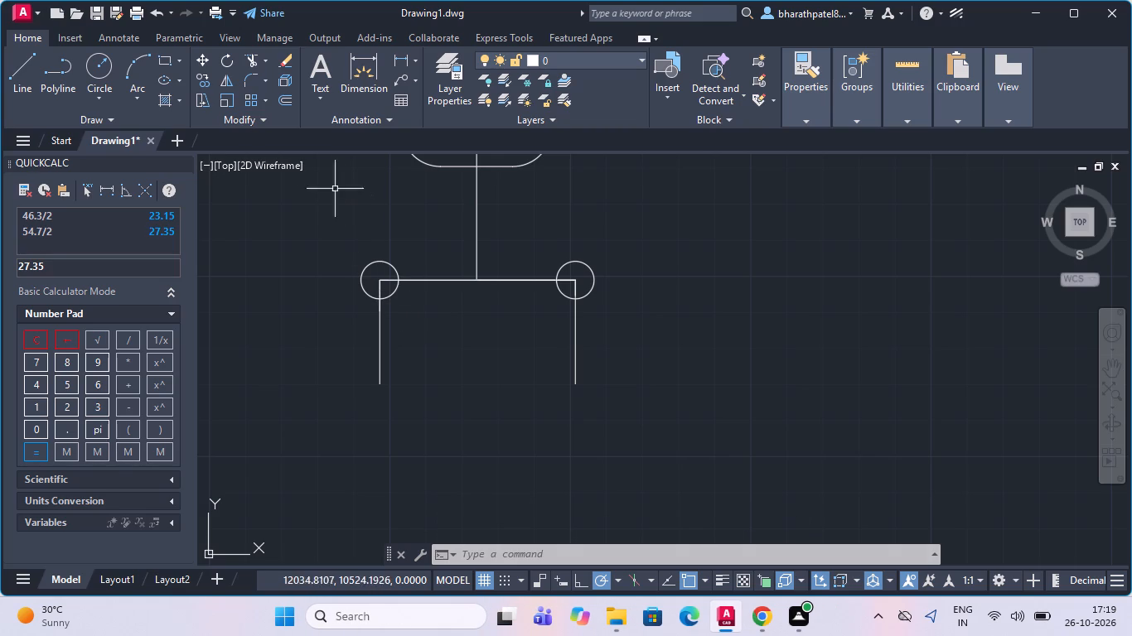
Draw a concentric outer circle of radius 7.2 around the circle at the baseline's left corner.
{"action": "left_click", "coordinate": [94, 66]}
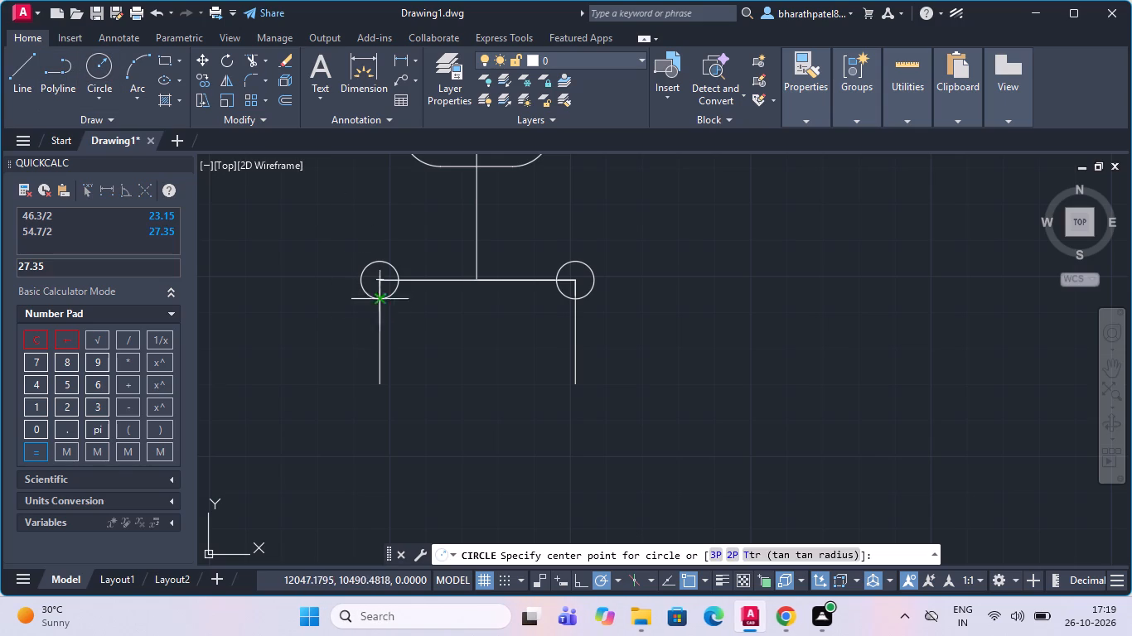
{"action": "scroll", "coordinate": [385, 281], "scroll_direction": "up", "scroll_amount": 3}
{"action": "left_click_drag", "start_coordinate": [356, 277], "coordinate": [413, 292]}
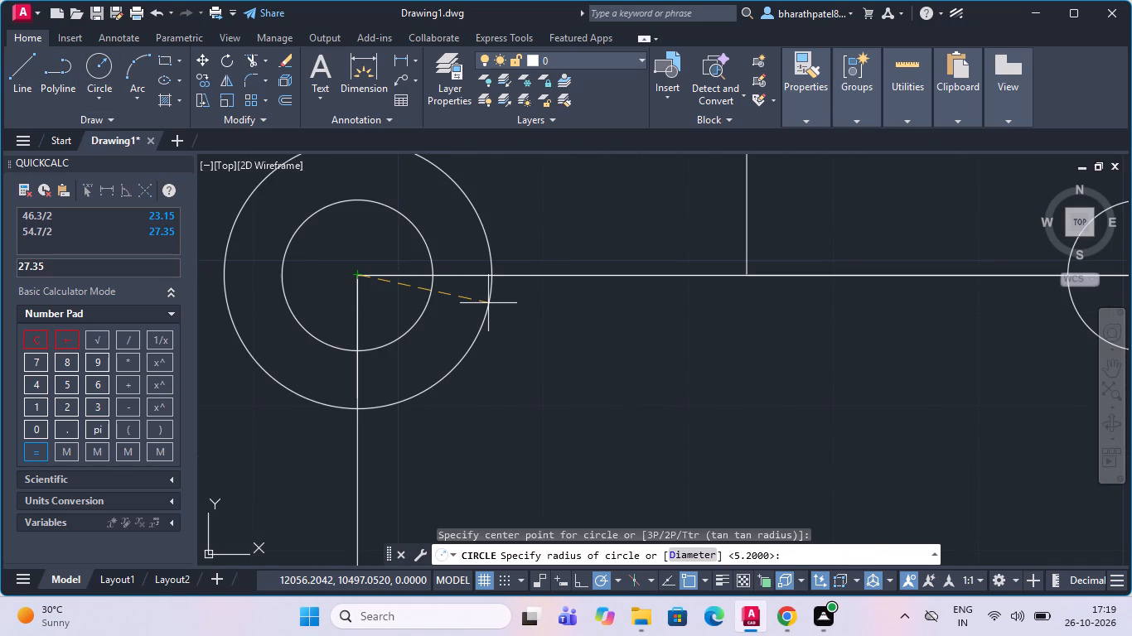
{"action": "key", "text": "7"}
{"action": "type", "text": ".2"}
{"action": "key", "text": "Return"}
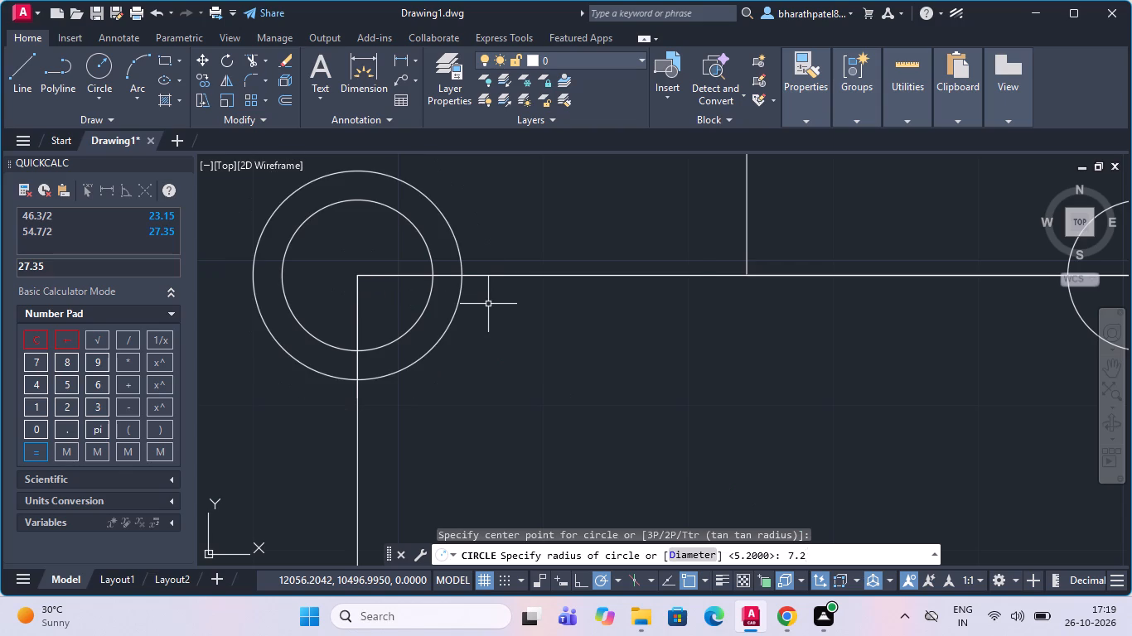
Draw a concentric outer circle of radius 7.2 around the circle at the baseline's right corner.
{"action": "scroll", "coordinate": [366, 295], "scroll_direction": "down", "scroll_amount": 3}
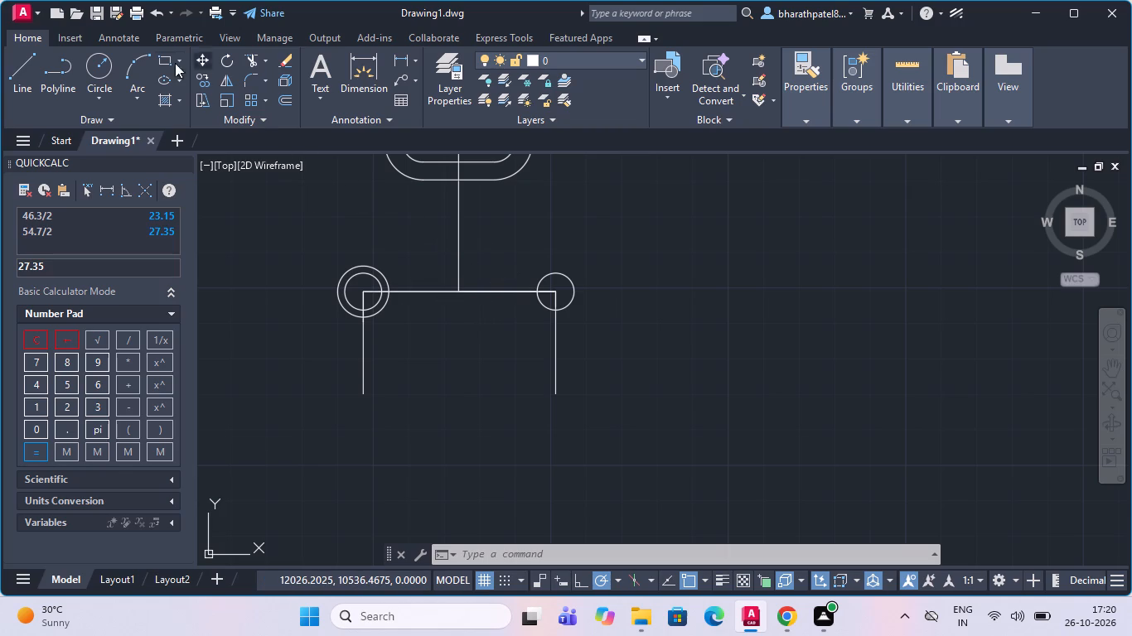
{"action": "left_click", "coordinate": [99, 69]}
{"action": "left_click_drag", "start_coordinate": [557, 290], "coordinate": [596, 289]}
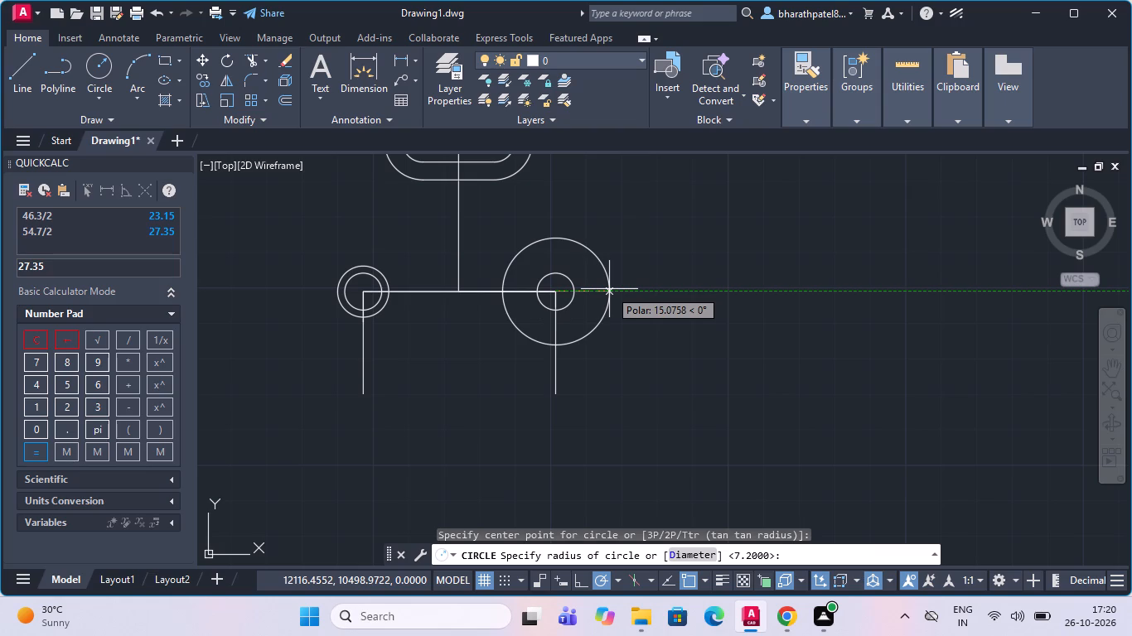
{"action": "type", "text": "7.2"}
{"action": "key", "text": "Return"}
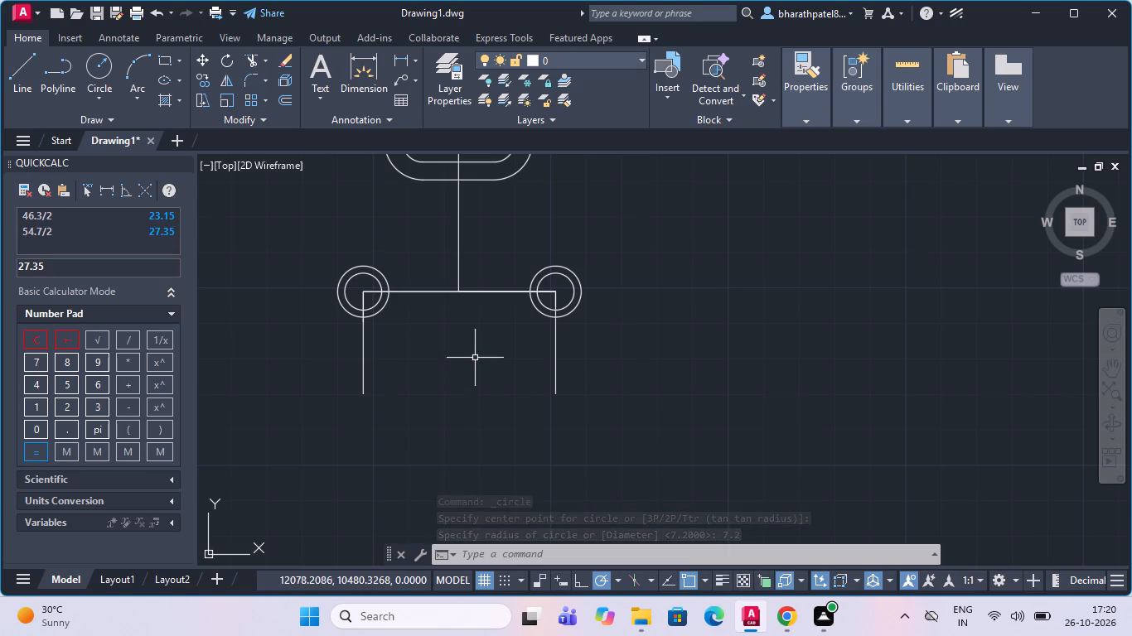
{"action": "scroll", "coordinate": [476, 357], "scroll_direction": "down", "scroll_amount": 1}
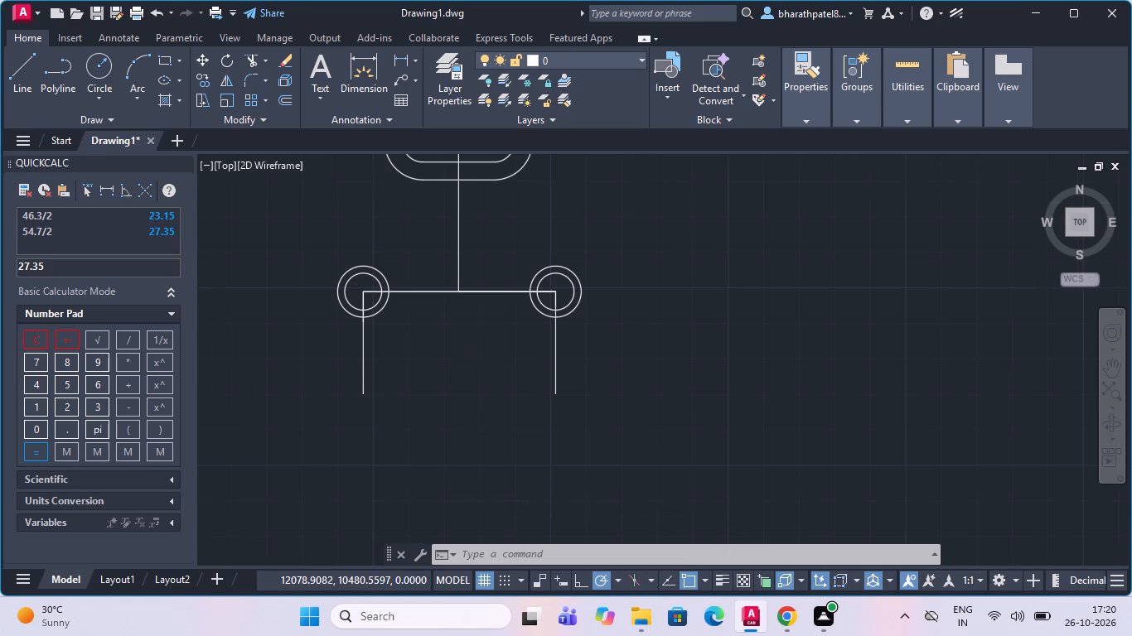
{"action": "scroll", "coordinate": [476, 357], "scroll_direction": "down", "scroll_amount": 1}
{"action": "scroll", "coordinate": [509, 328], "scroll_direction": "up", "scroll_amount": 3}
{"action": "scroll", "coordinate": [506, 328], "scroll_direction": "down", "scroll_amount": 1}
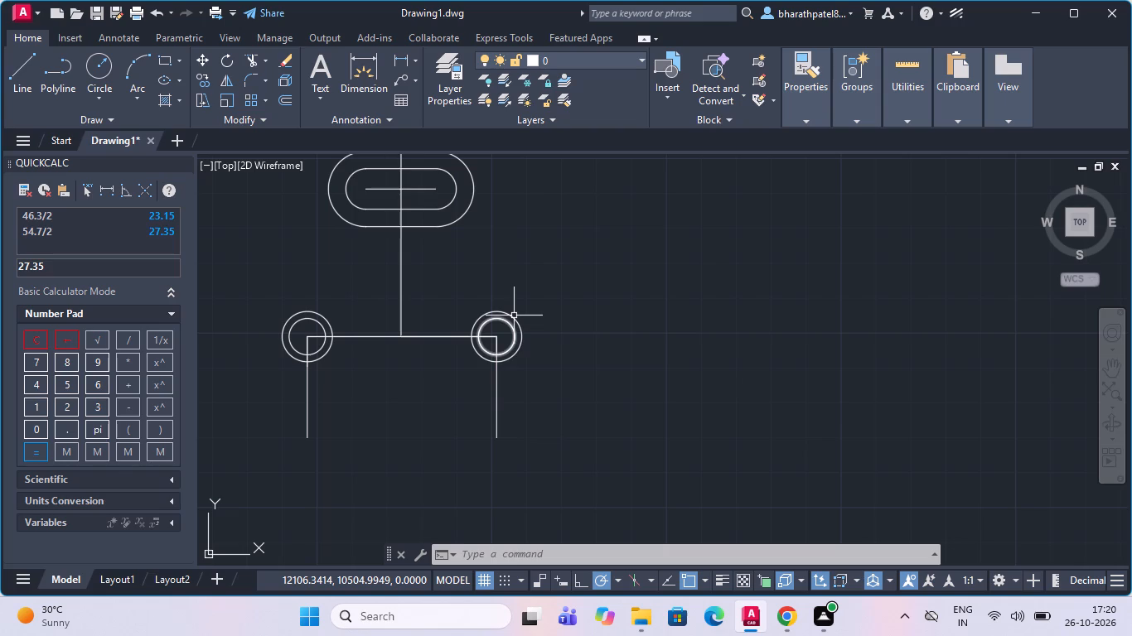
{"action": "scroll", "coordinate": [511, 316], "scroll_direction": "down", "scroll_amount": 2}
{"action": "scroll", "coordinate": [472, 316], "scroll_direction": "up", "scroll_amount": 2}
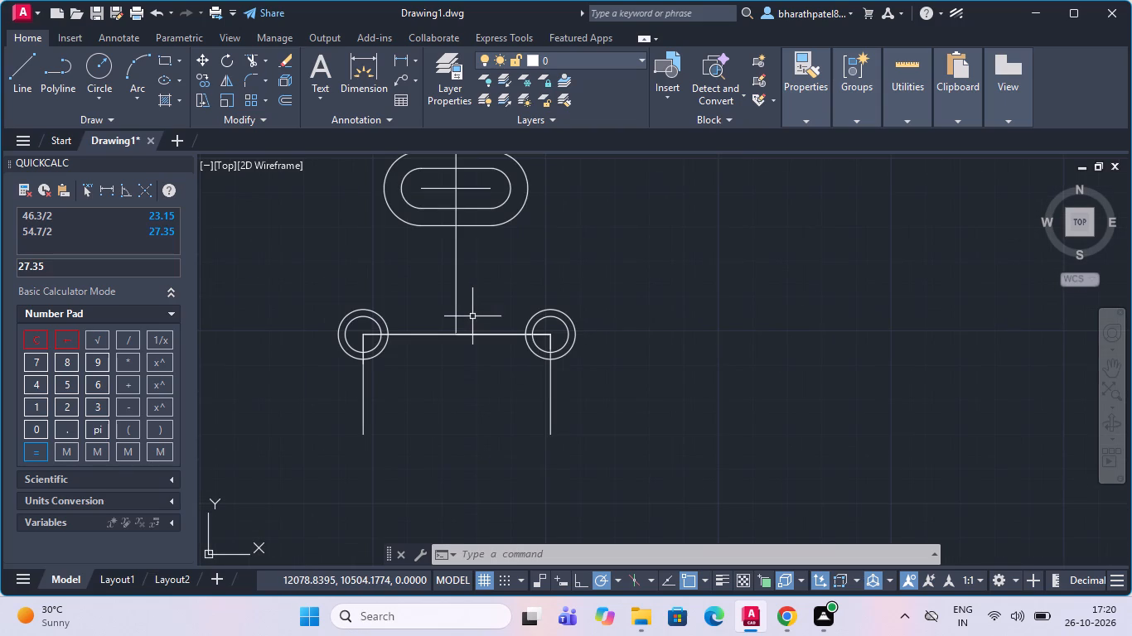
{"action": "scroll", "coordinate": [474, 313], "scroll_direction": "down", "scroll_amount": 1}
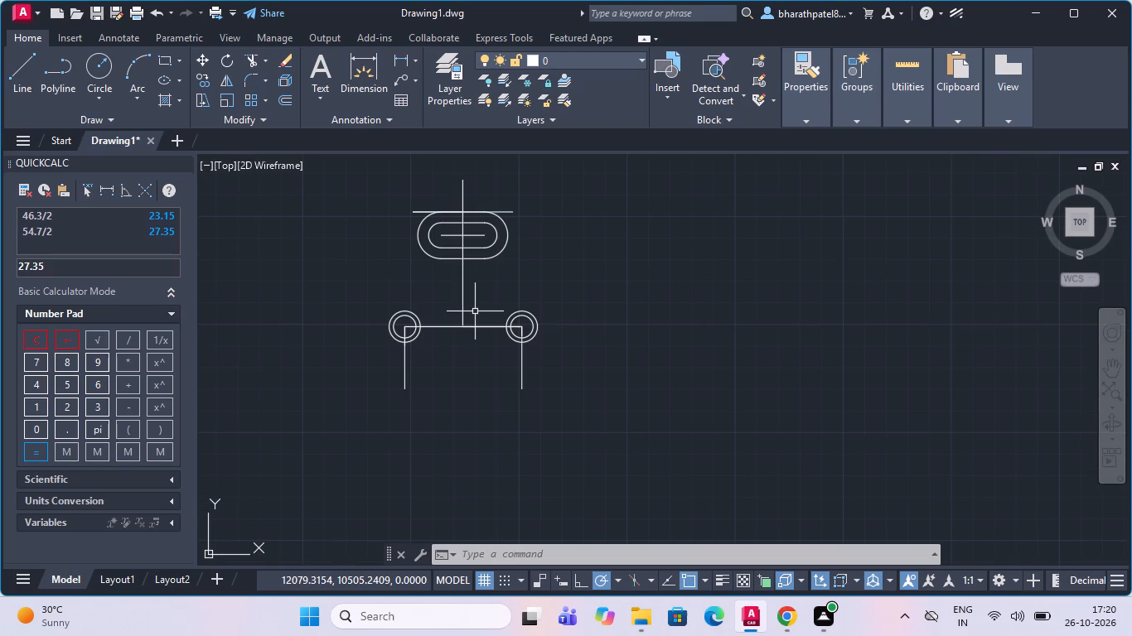
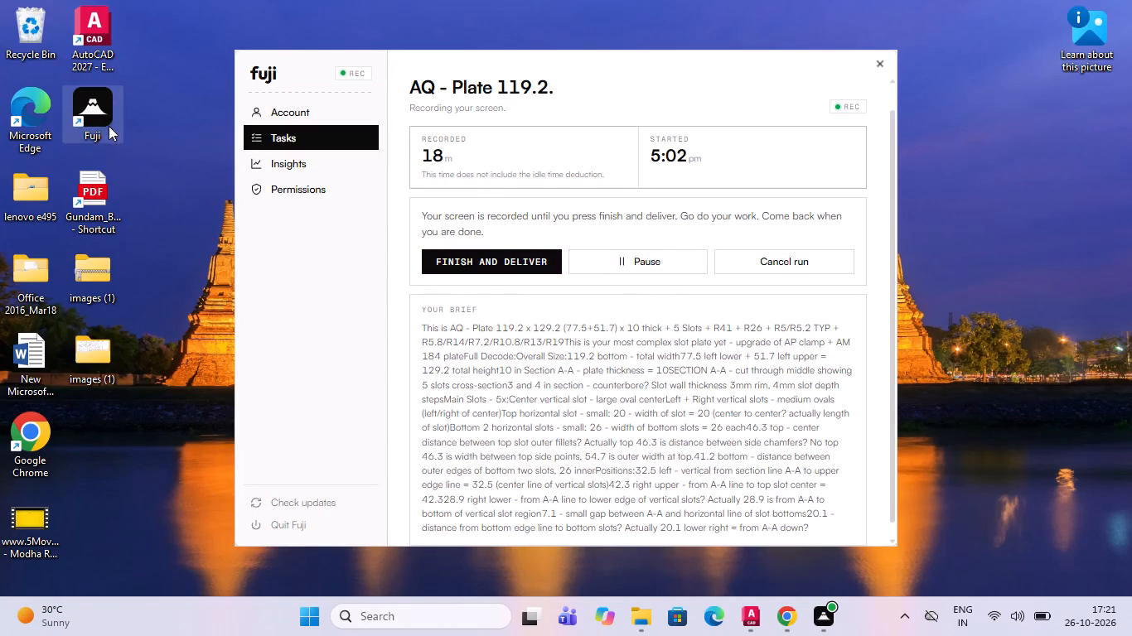
Switch to AutoCAD 2027 and bring the open Drawing1.dwg drawing to the front.
{"action": "double_click", "coordinate": [88, 30]}
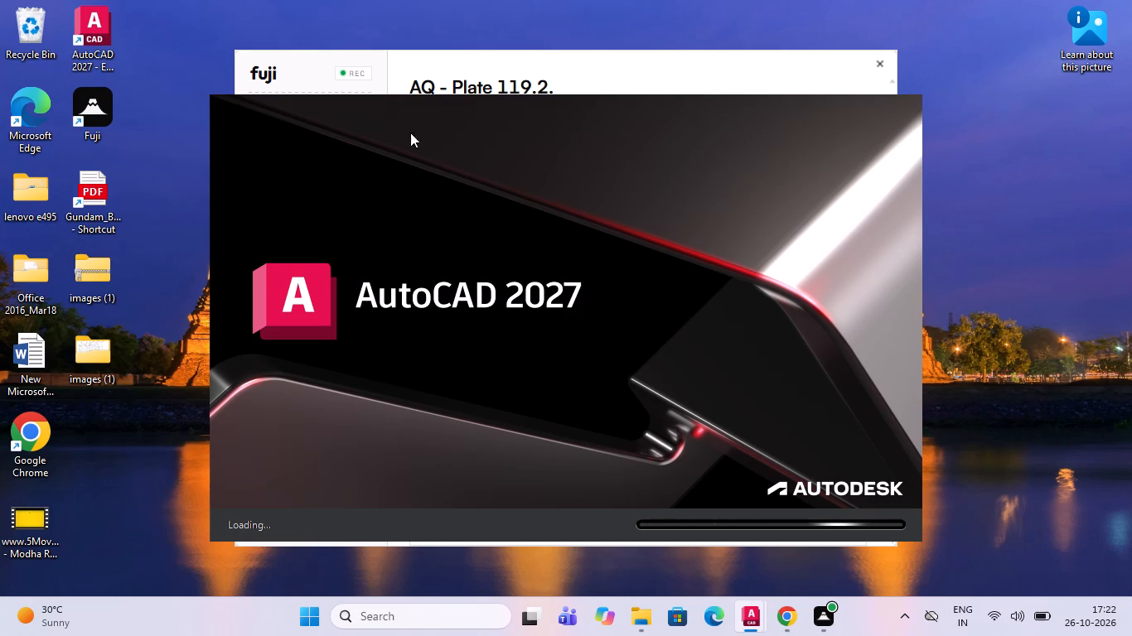
{"action": "left_click", "coordinate": [757, 612]}
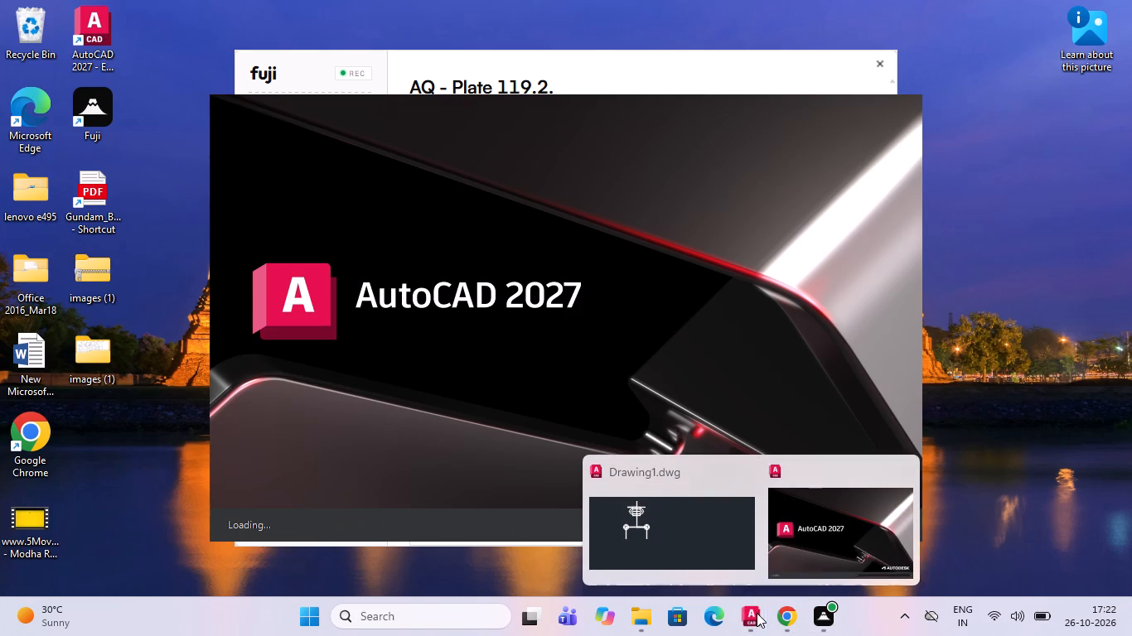
{"action": "left_click", "coordinate": [718, 522]}
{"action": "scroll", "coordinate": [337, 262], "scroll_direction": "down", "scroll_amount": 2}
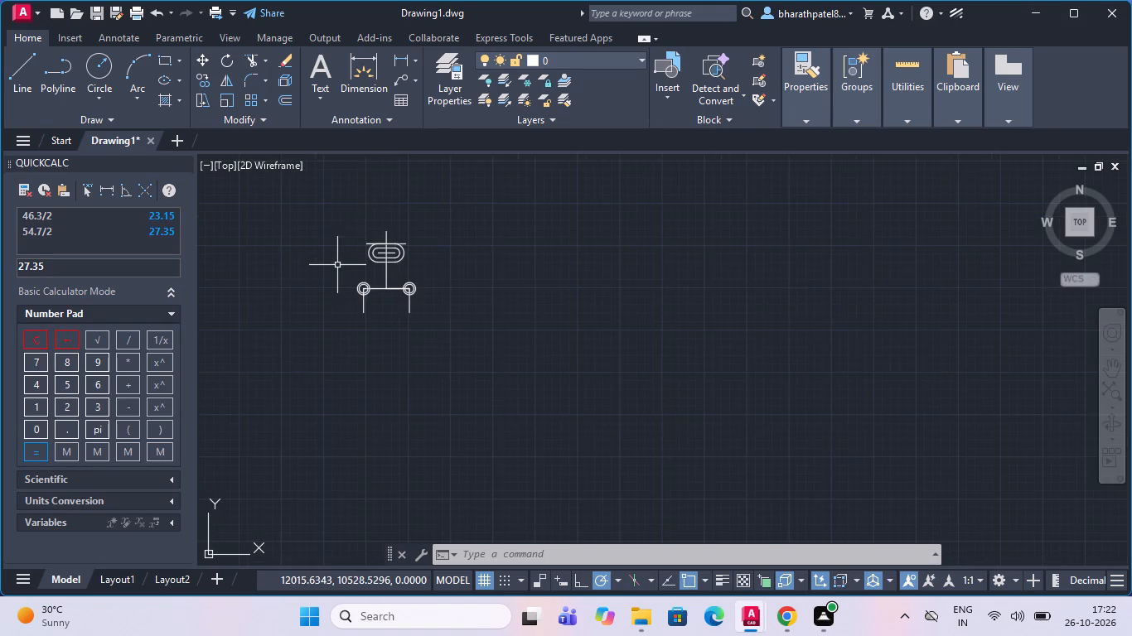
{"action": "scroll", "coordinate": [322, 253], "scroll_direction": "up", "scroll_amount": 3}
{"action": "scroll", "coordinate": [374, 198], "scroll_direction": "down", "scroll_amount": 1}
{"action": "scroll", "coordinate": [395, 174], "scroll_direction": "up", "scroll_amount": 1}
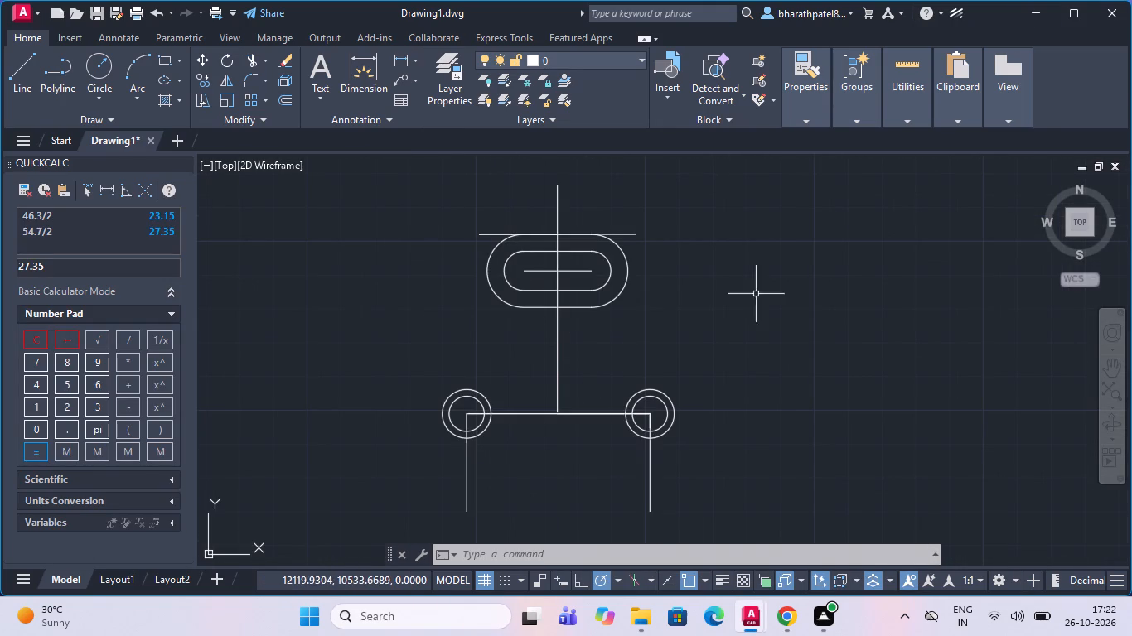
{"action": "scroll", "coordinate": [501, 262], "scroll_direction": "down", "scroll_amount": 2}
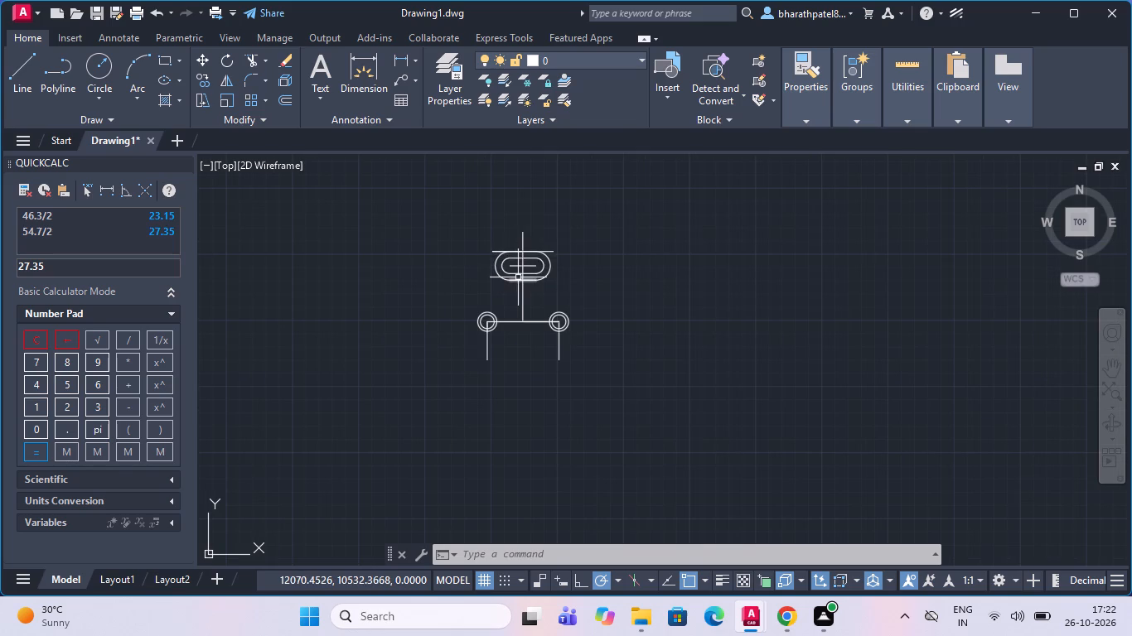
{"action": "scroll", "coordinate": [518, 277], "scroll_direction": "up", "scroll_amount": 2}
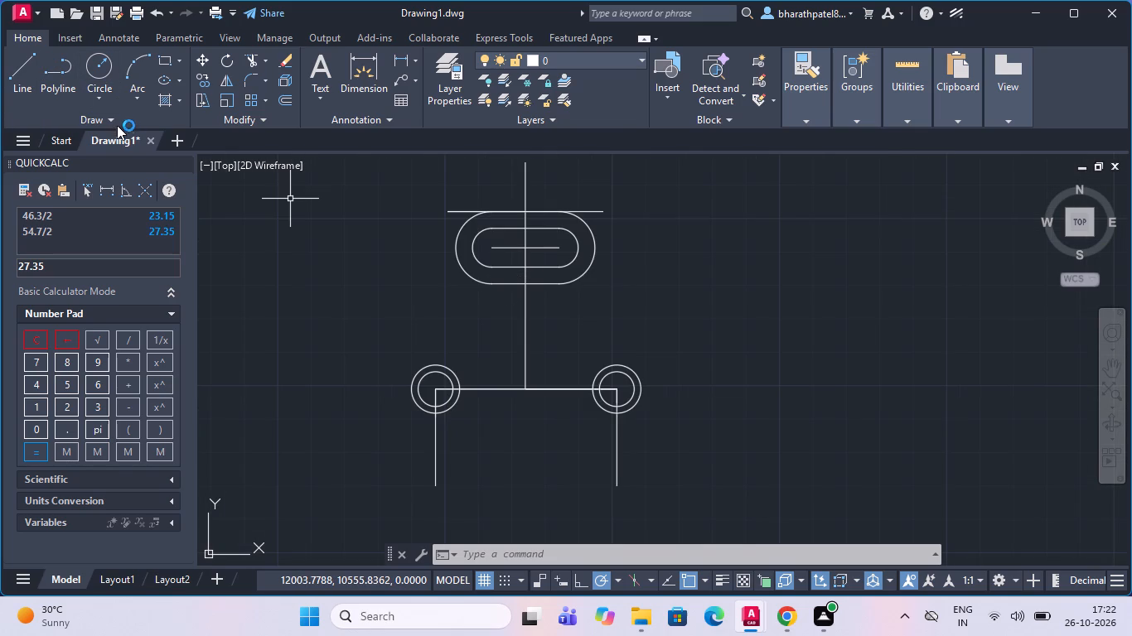
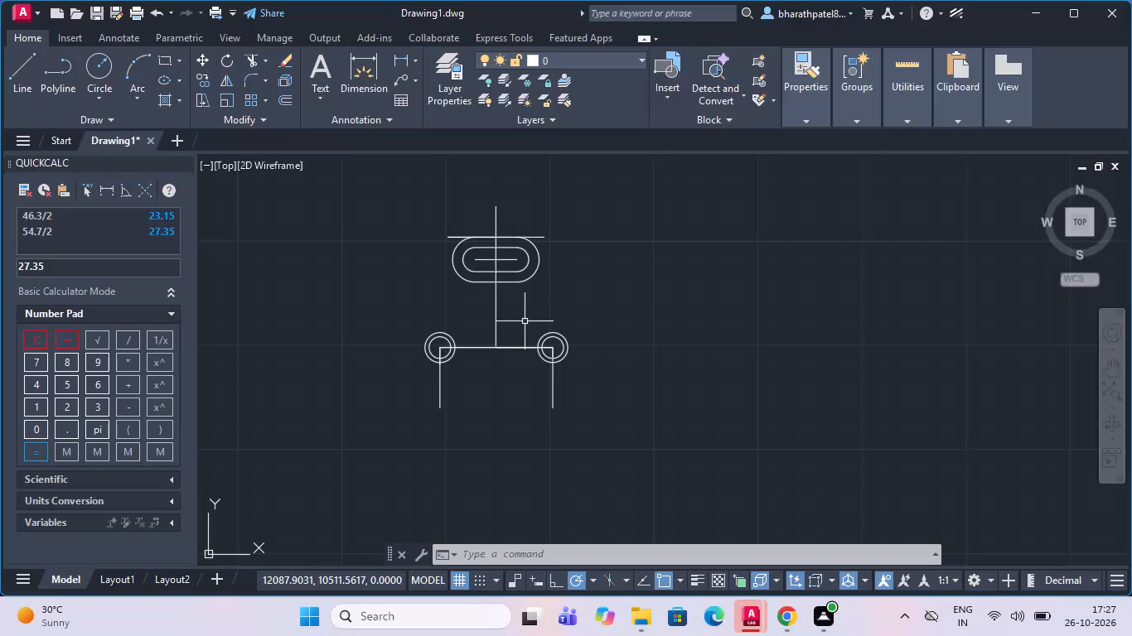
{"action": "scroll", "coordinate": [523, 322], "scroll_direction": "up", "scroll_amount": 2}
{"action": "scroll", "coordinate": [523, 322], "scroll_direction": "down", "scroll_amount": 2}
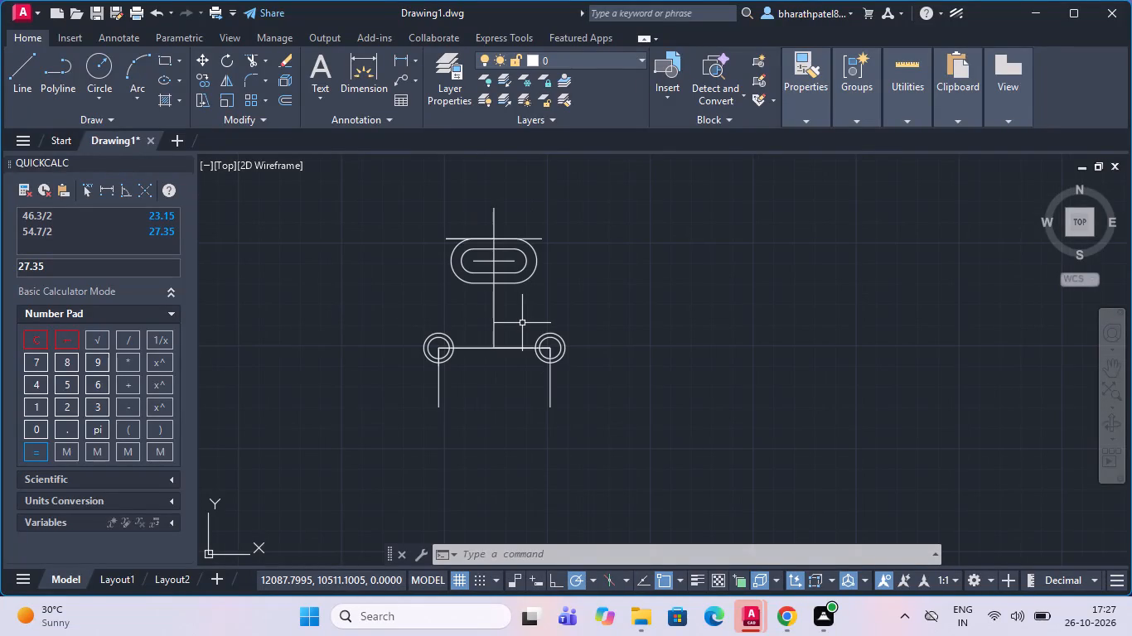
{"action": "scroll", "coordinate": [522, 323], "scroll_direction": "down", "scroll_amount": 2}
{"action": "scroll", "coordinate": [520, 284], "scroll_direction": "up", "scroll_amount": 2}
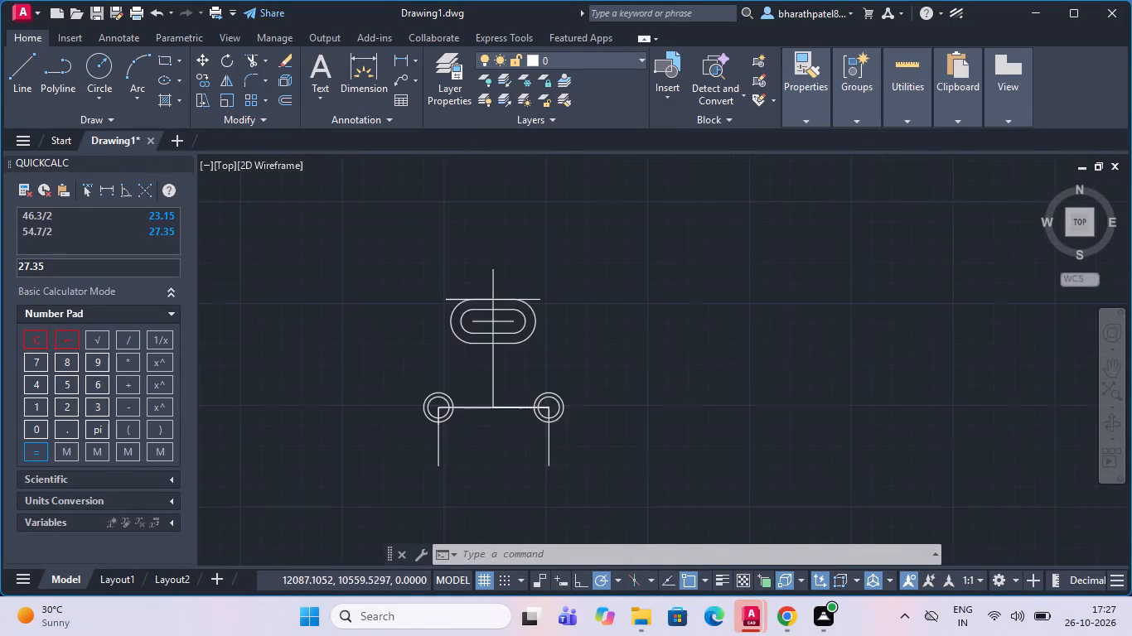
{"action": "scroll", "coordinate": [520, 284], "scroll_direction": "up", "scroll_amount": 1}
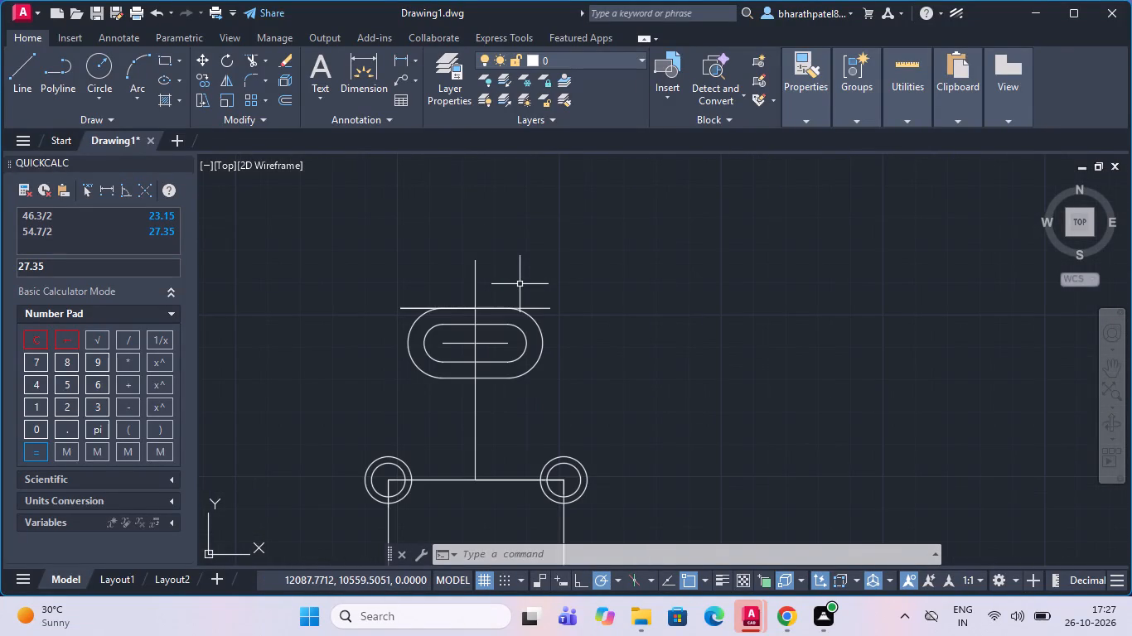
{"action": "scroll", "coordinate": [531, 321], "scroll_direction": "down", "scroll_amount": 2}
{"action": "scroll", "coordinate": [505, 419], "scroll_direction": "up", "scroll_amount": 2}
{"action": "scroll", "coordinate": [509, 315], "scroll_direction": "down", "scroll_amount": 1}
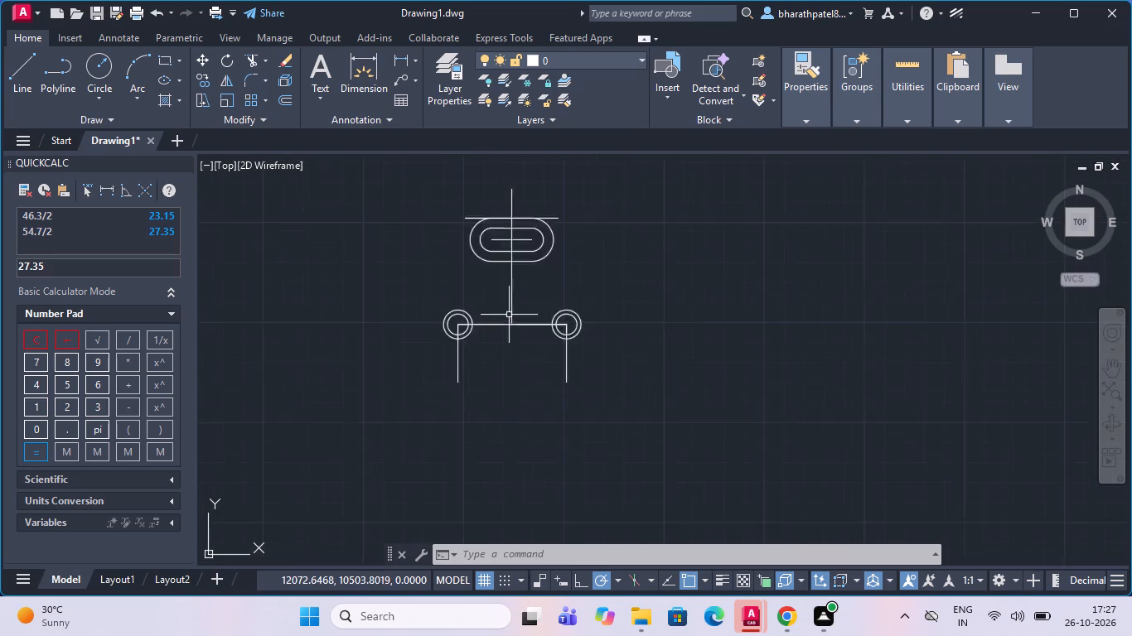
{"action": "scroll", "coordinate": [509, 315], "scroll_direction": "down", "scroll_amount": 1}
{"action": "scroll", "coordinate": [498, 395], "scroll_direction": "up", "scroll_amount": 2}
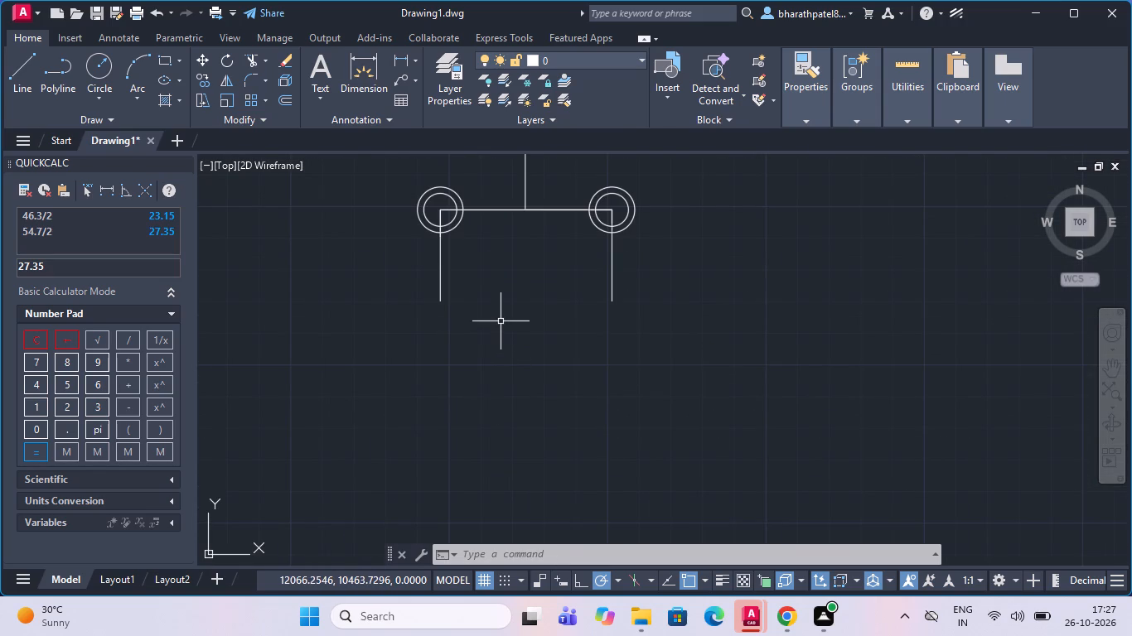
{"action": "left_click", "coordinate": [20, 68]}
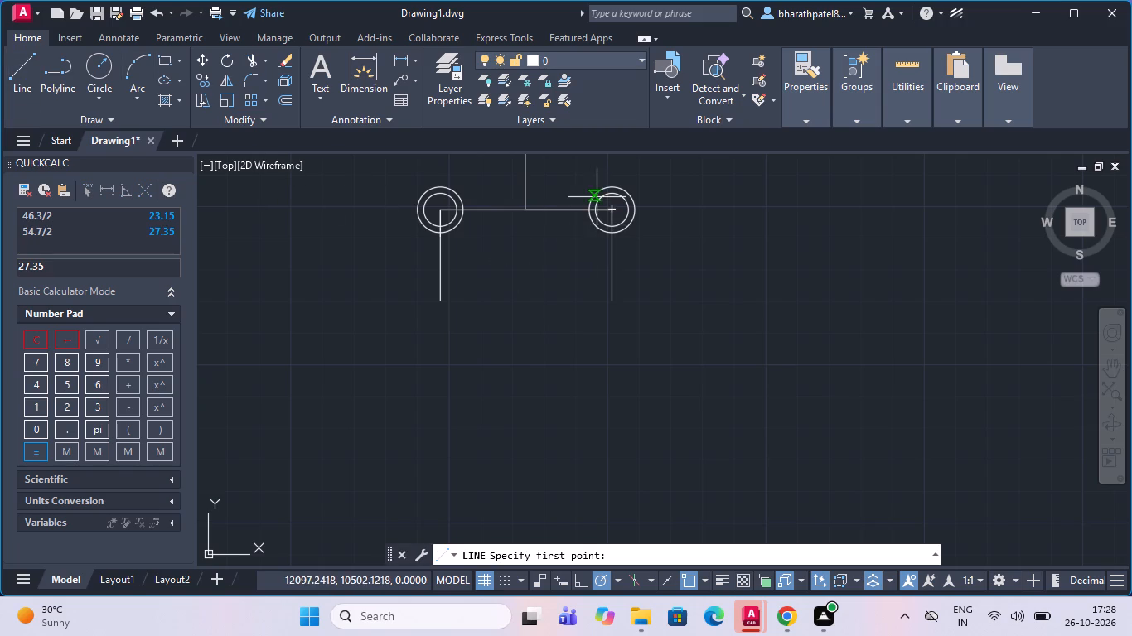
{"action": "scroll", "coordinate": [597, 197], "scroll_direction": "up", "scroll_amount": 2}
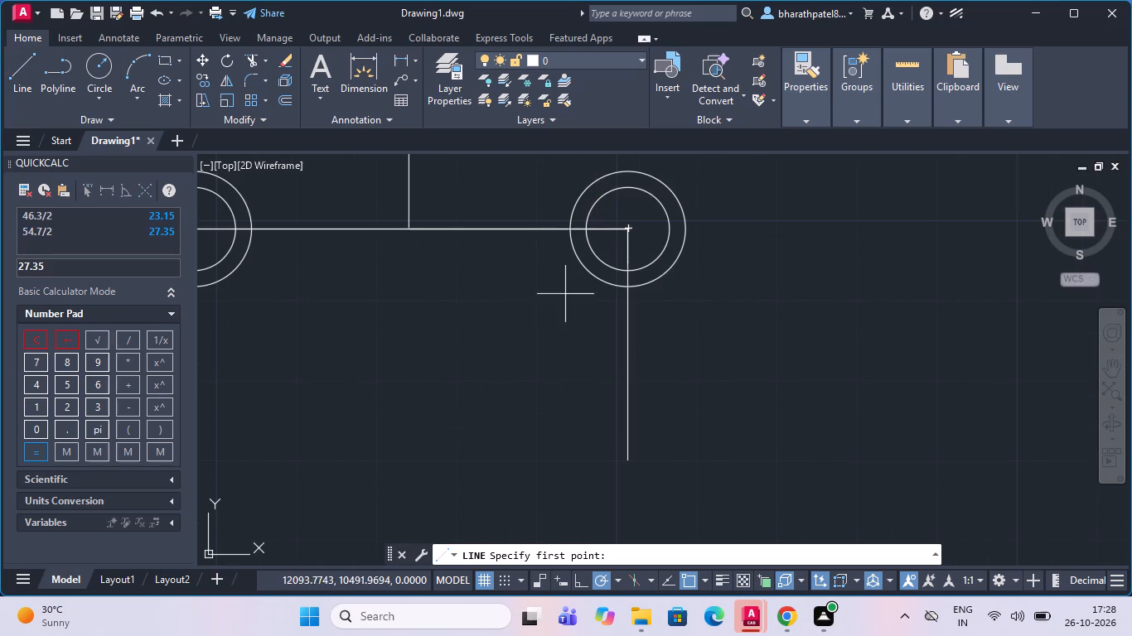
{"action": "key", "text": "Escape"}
Draw a 10.8 radius circle concentric with the two circles at the baseline's left end.
{"action": "scroll", "coordinate": [578, 329], "scroll_direction": "down", "scroll_amount": 2}
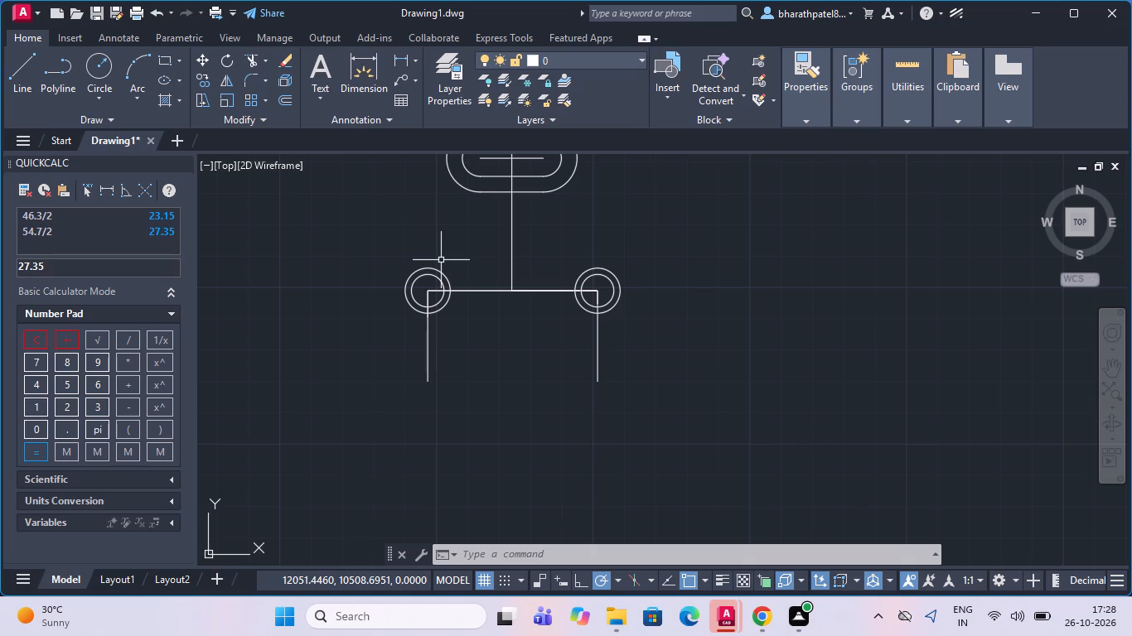
{"action": "scroll", "coordinate": [541, 208], "scroll_direction": "down", "scroll_amount": 1}
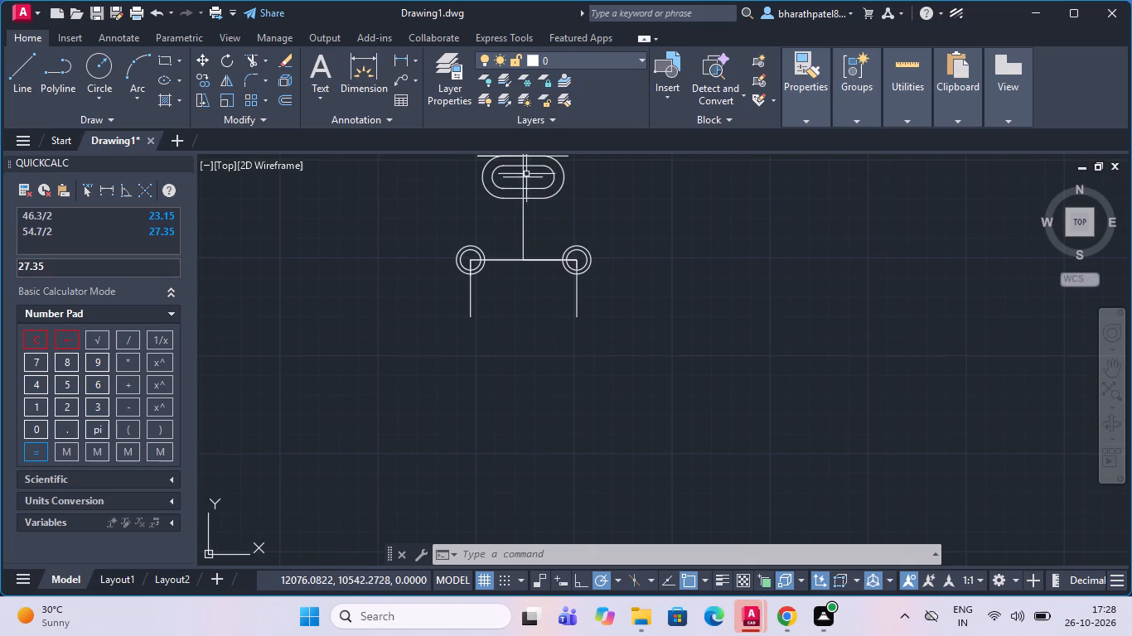
{"action": "scroll", "coordinate": [525, 171], "scroll_direction": "up", "scroll_amount": 1}
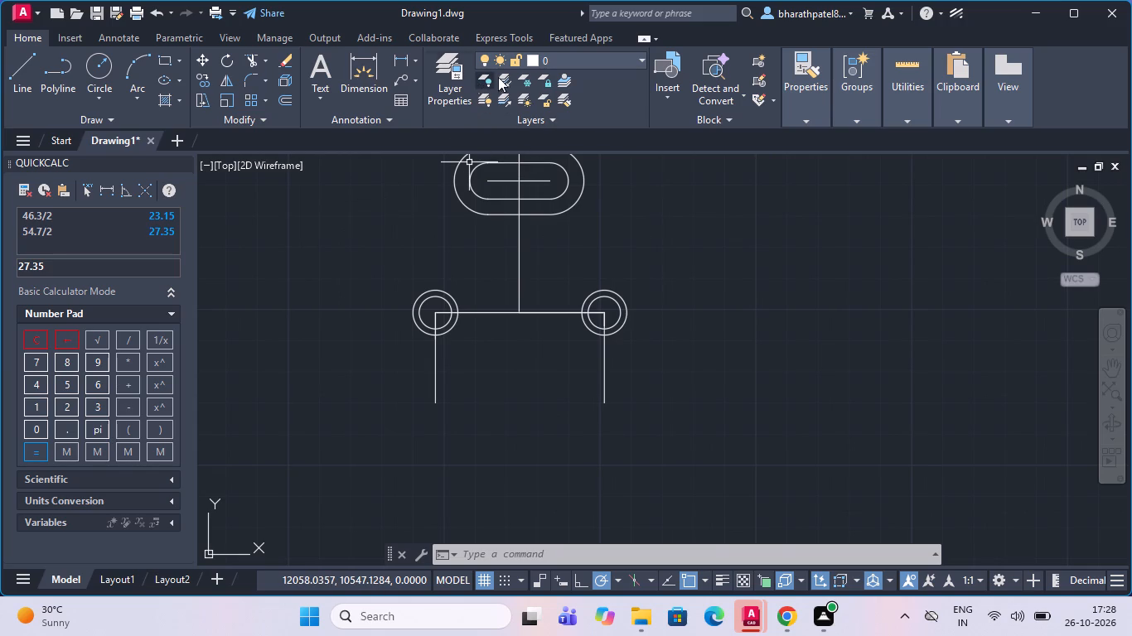
{"action": "left_click", "coordinate": [99, 71]}
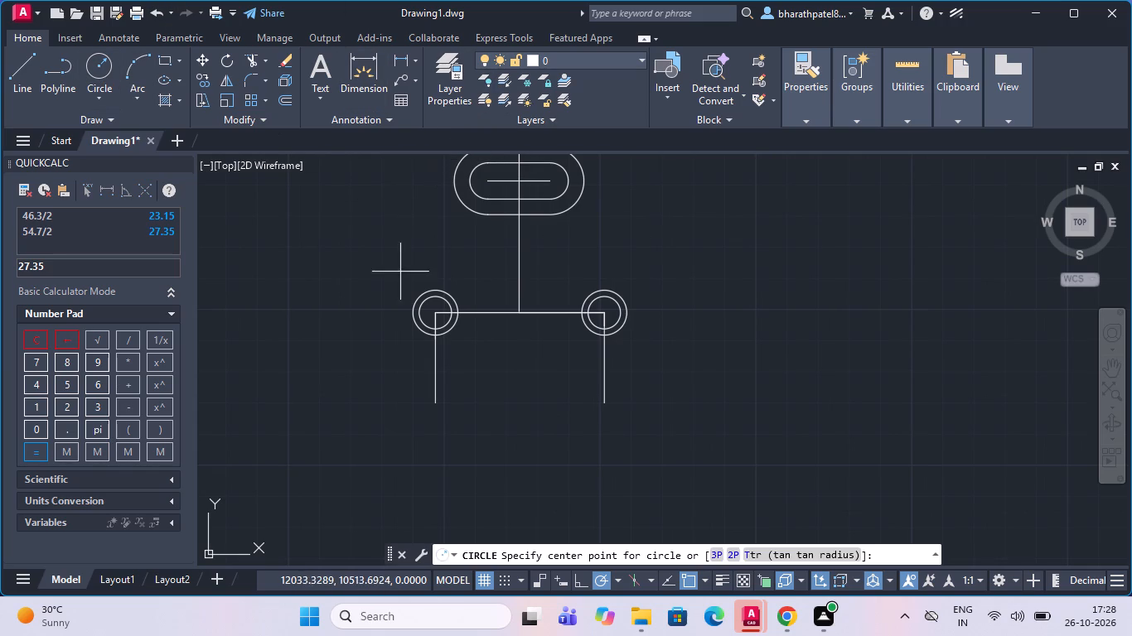
{"action": "scroll", "coordinate": [435, 291], "scroll_direction": "up", "scroll_amount": 4}
{"action": "left_click_drag", "start_coordinate": [426, 377], "coordinate": [429, 384]}
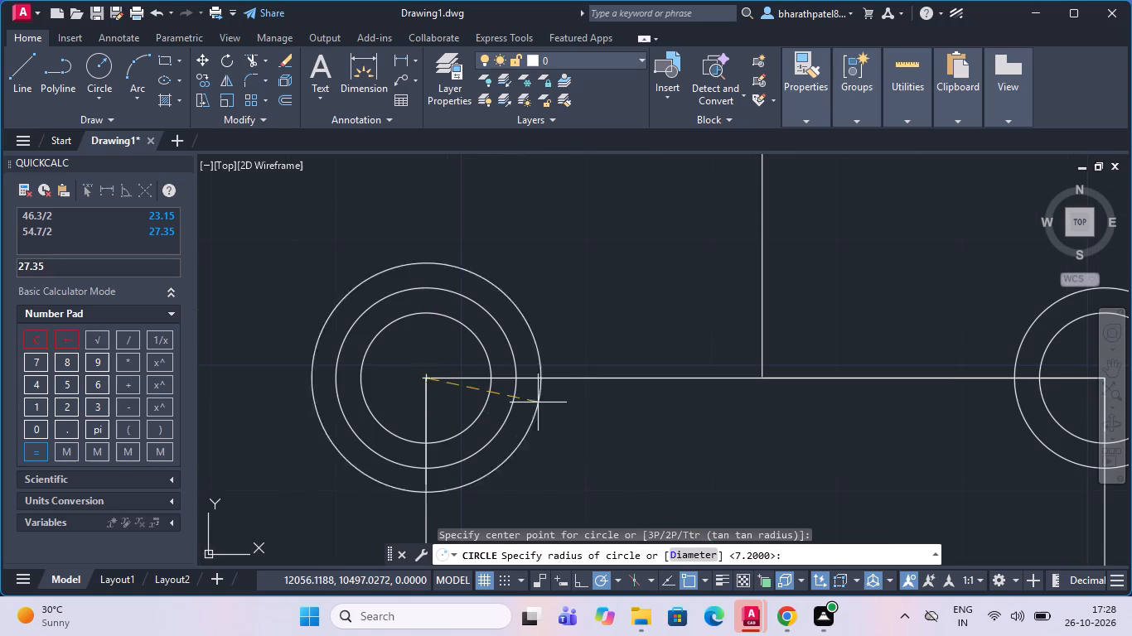
{"action": "type", "text": "10"}
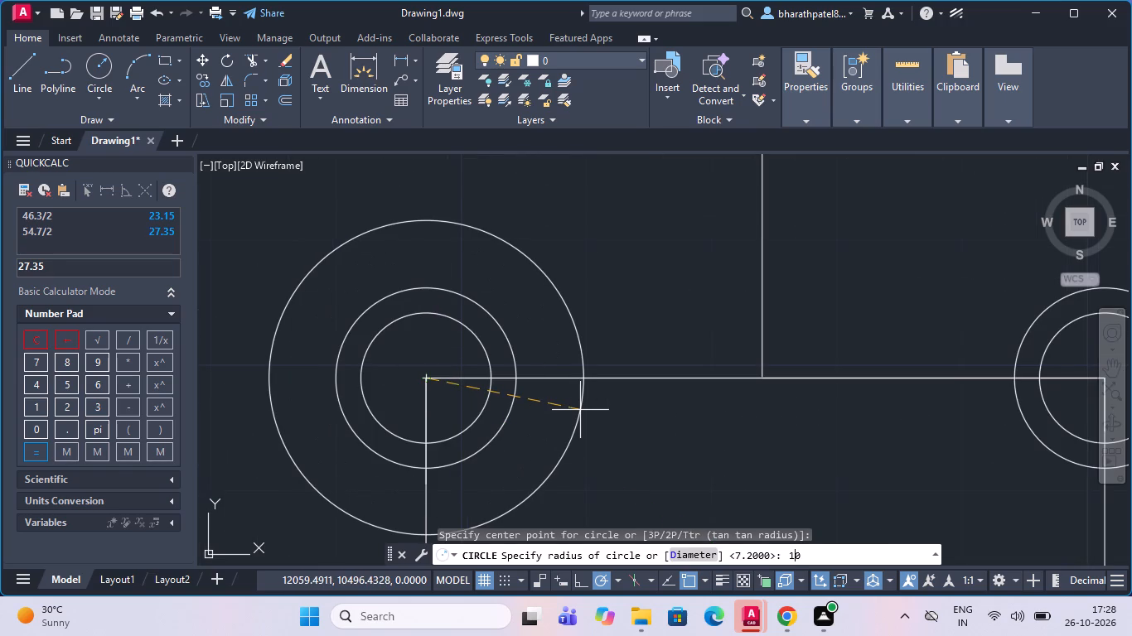
{"action": "type", "text": ".8"}
{"action": "key", "text": "Return"}
Draw a 10.8 radius circle concentric with the two circles at the baseline's right end.
{"action": "scroll", "coordinate": [580, 410], "scroll_direction": "down", "scroll_amount": 3}
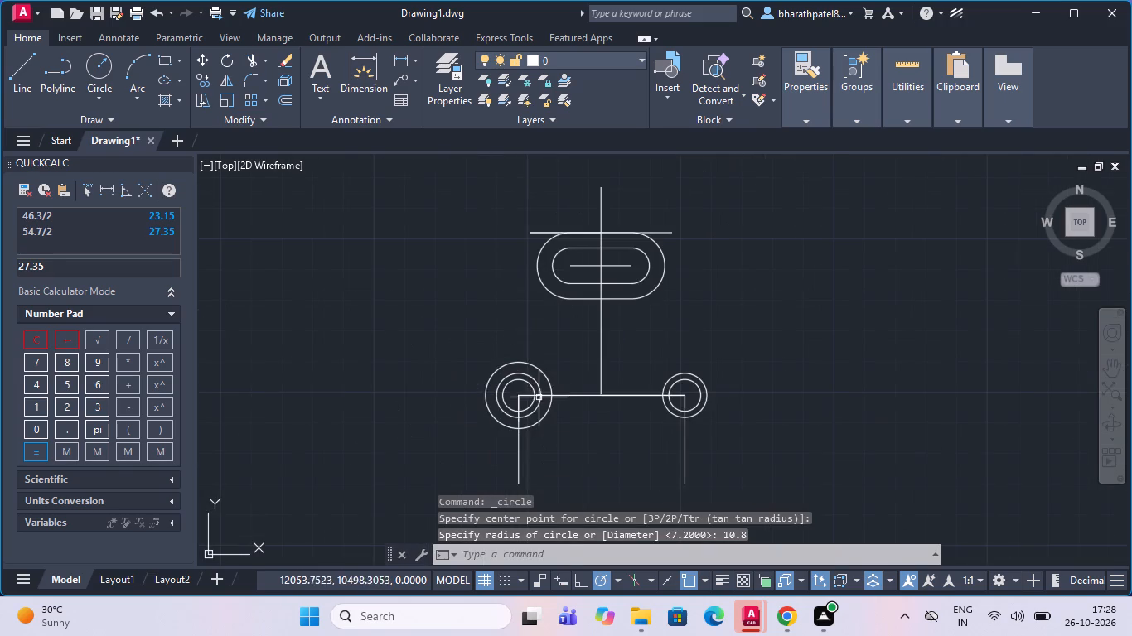
{"action": "scroll", "coordinate": [770, 431], "scroll_direction": "up", "scroll_amount": 3}
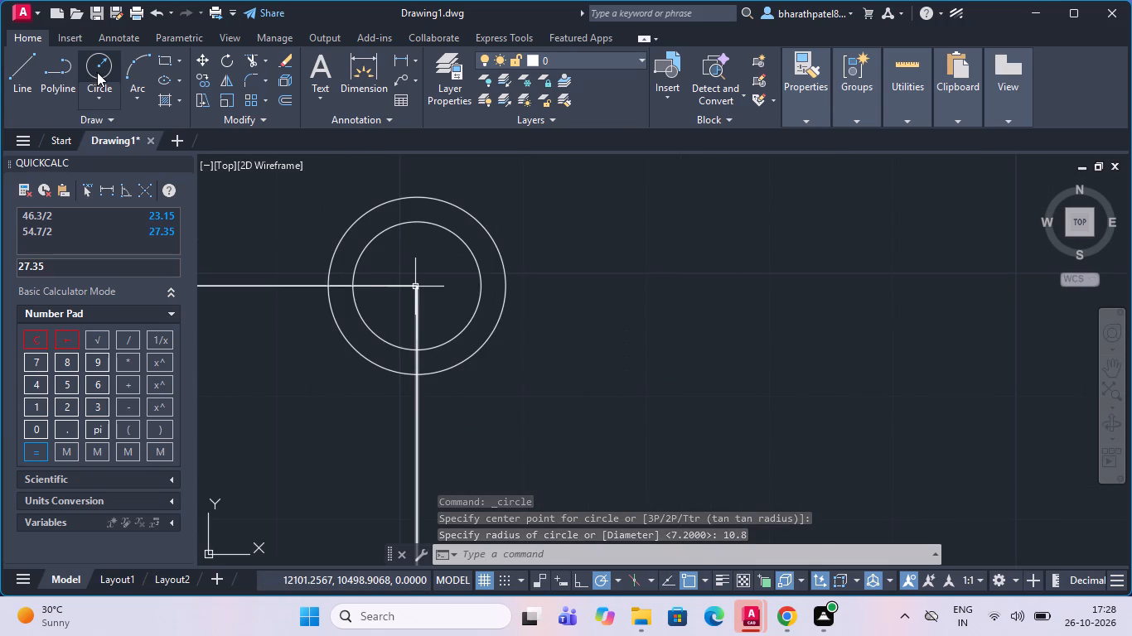
{"action": "left_click", "coordinate": [97, 72]}
{"action": "left_click", "coordinate": [417, 291]}
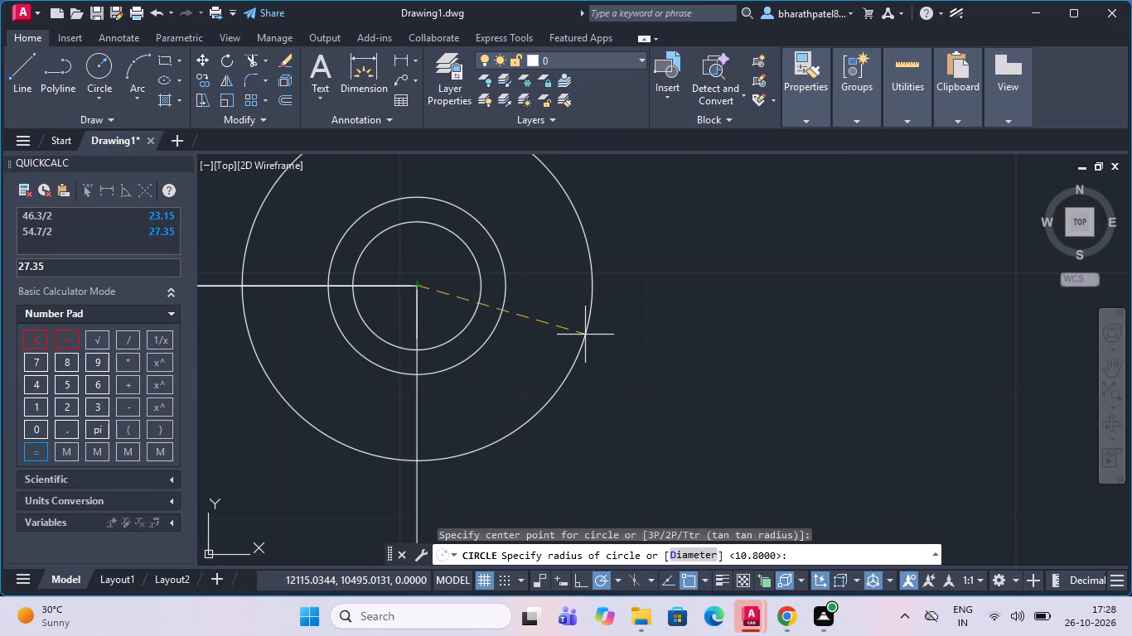
{"action": "key", "text": "1"}
{"action": "key", "text": "0"}
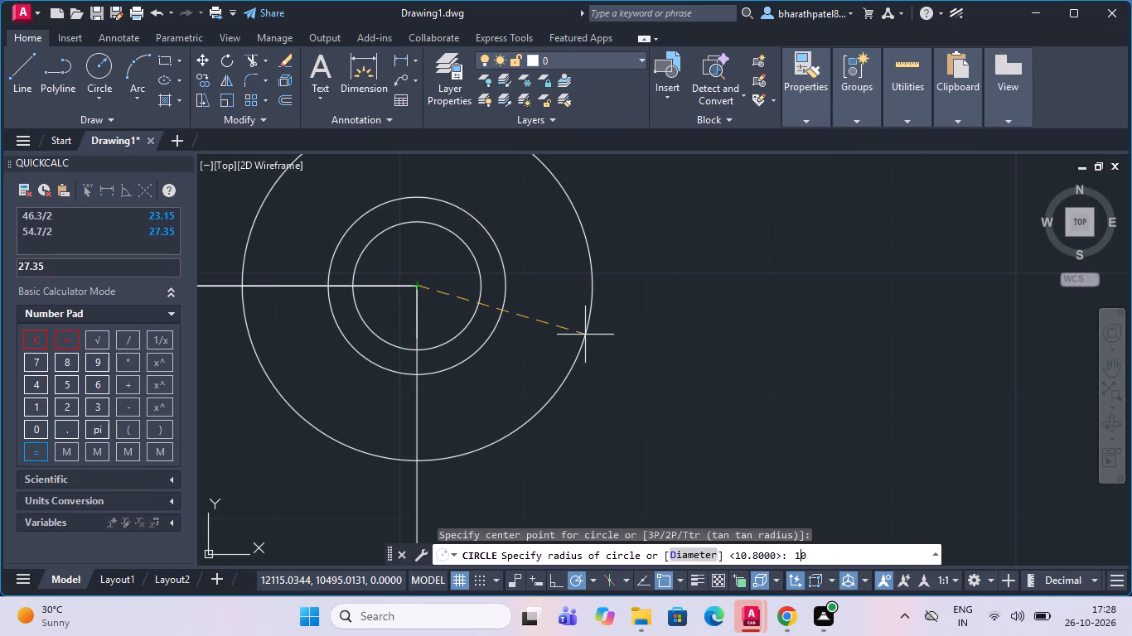
{"action": "key", "text": "period"}
{"action": "key", "text": "8"}
{"action": "key", "text": "Return"}
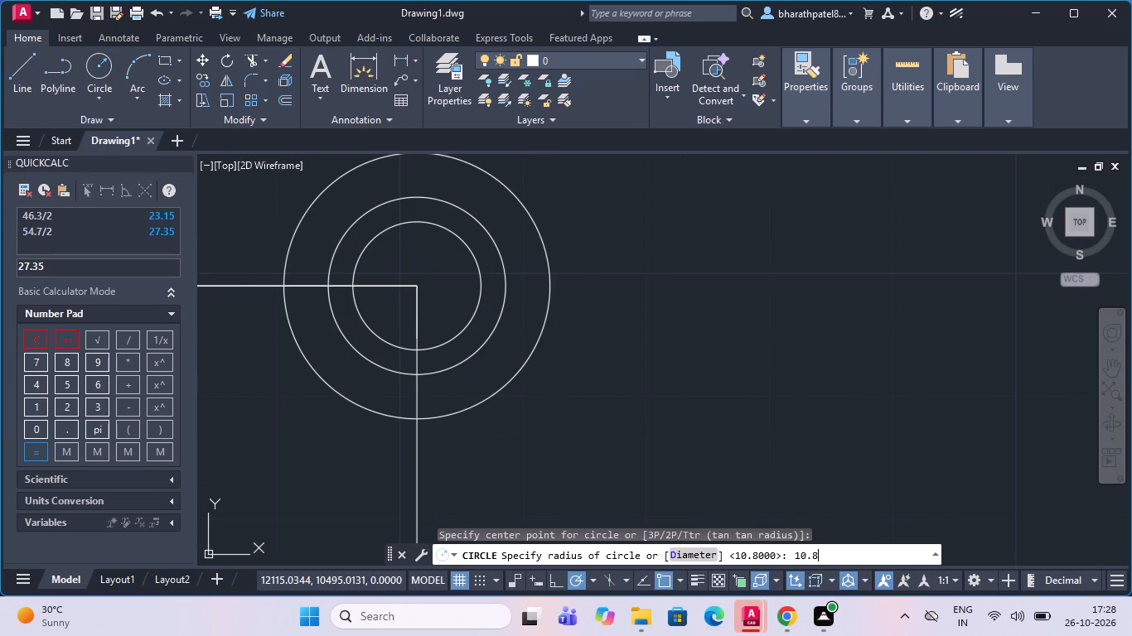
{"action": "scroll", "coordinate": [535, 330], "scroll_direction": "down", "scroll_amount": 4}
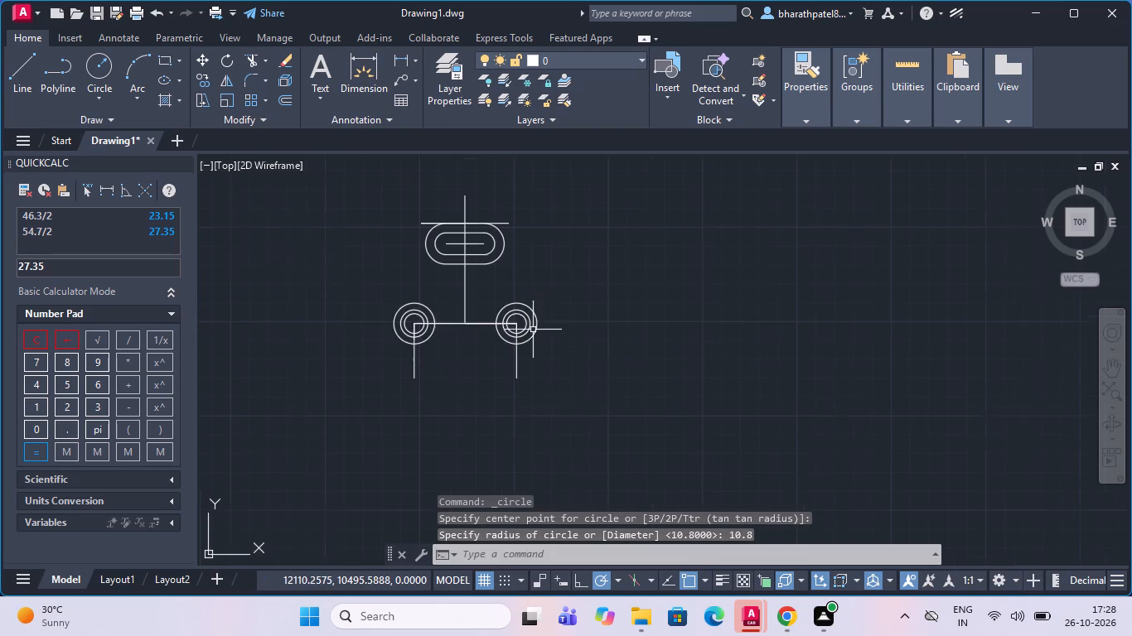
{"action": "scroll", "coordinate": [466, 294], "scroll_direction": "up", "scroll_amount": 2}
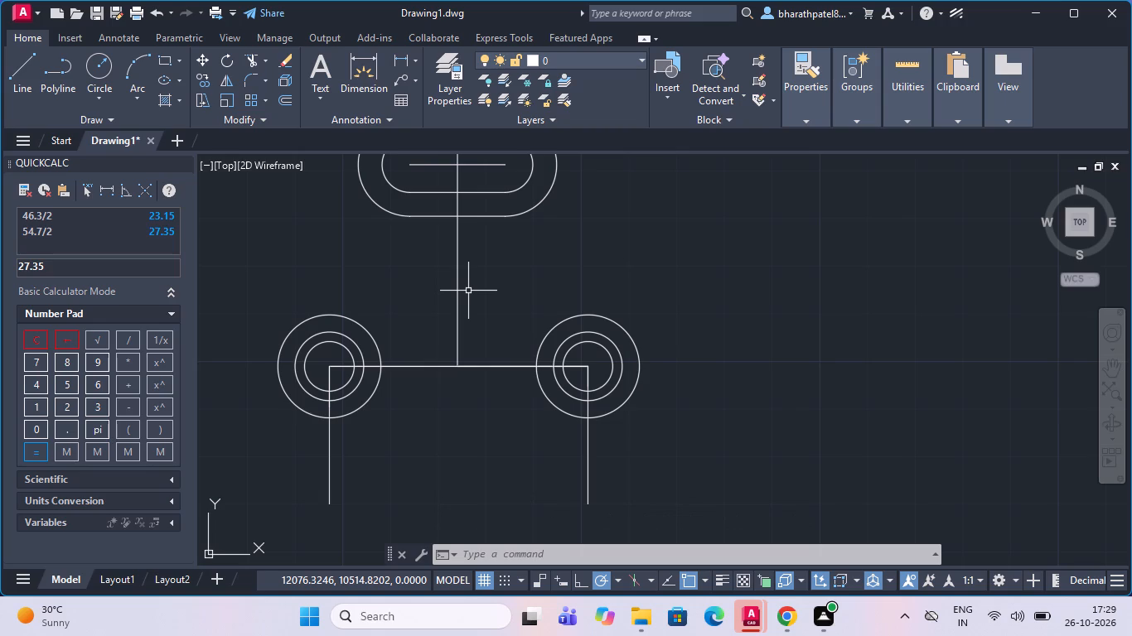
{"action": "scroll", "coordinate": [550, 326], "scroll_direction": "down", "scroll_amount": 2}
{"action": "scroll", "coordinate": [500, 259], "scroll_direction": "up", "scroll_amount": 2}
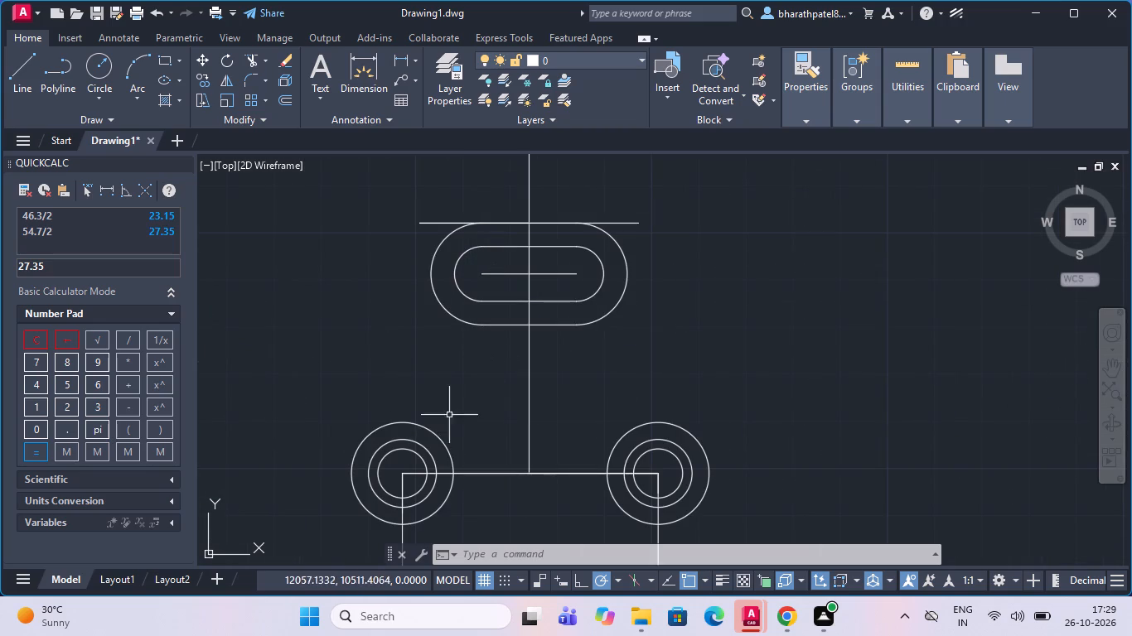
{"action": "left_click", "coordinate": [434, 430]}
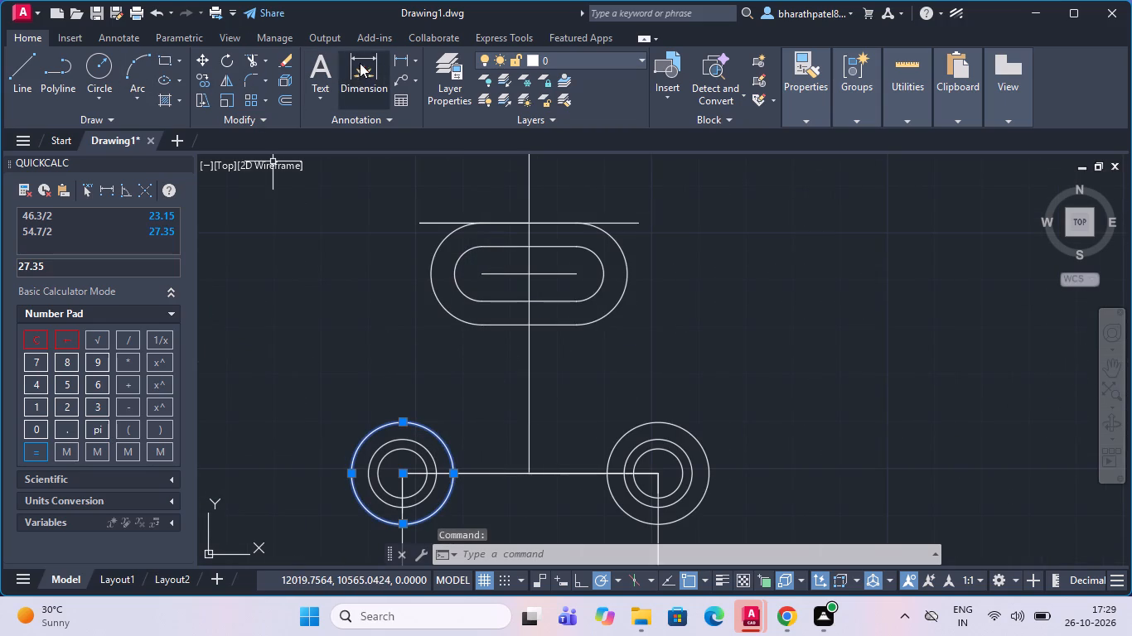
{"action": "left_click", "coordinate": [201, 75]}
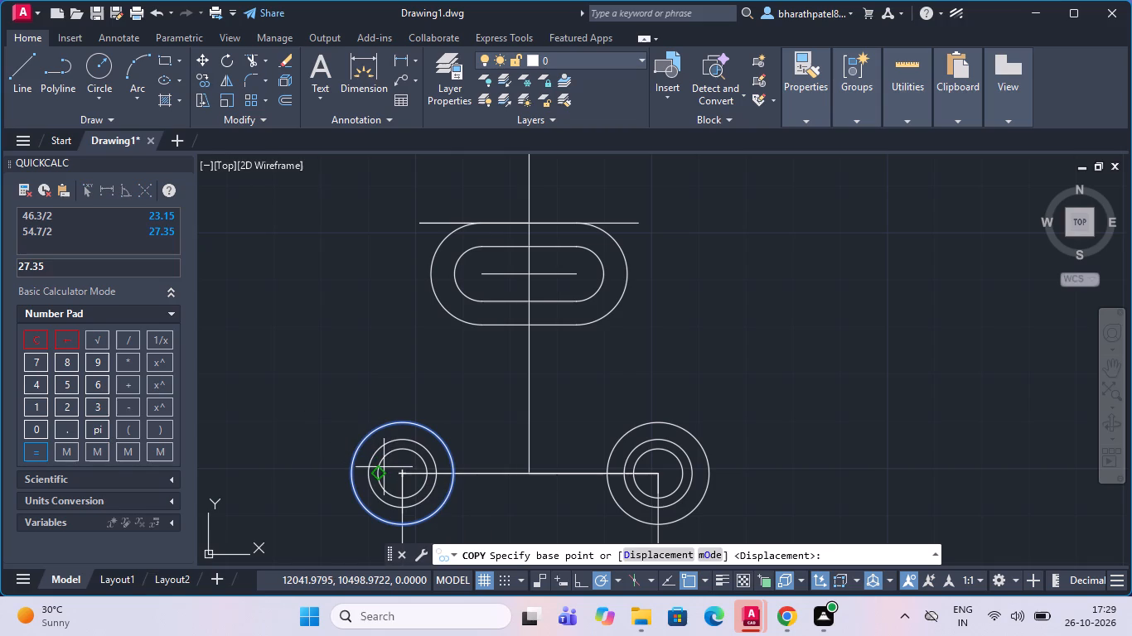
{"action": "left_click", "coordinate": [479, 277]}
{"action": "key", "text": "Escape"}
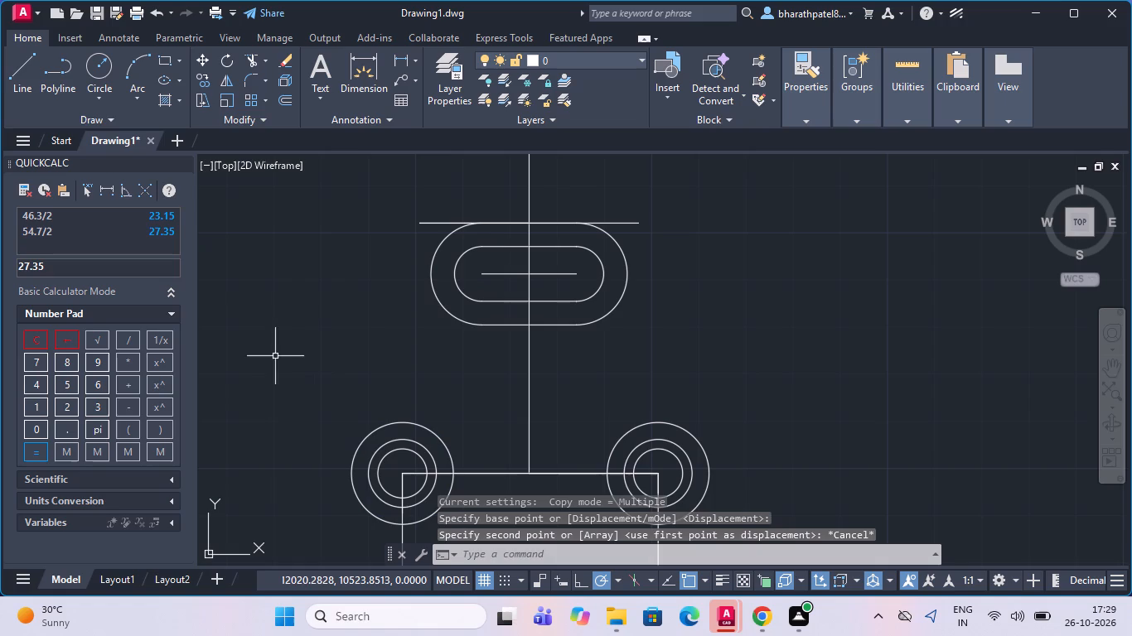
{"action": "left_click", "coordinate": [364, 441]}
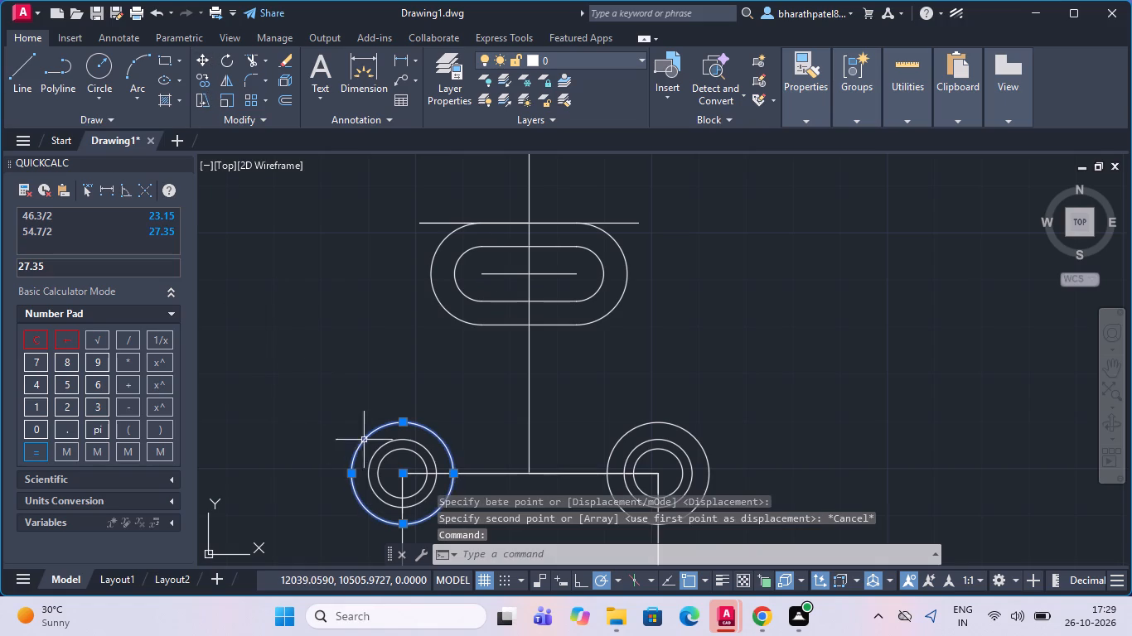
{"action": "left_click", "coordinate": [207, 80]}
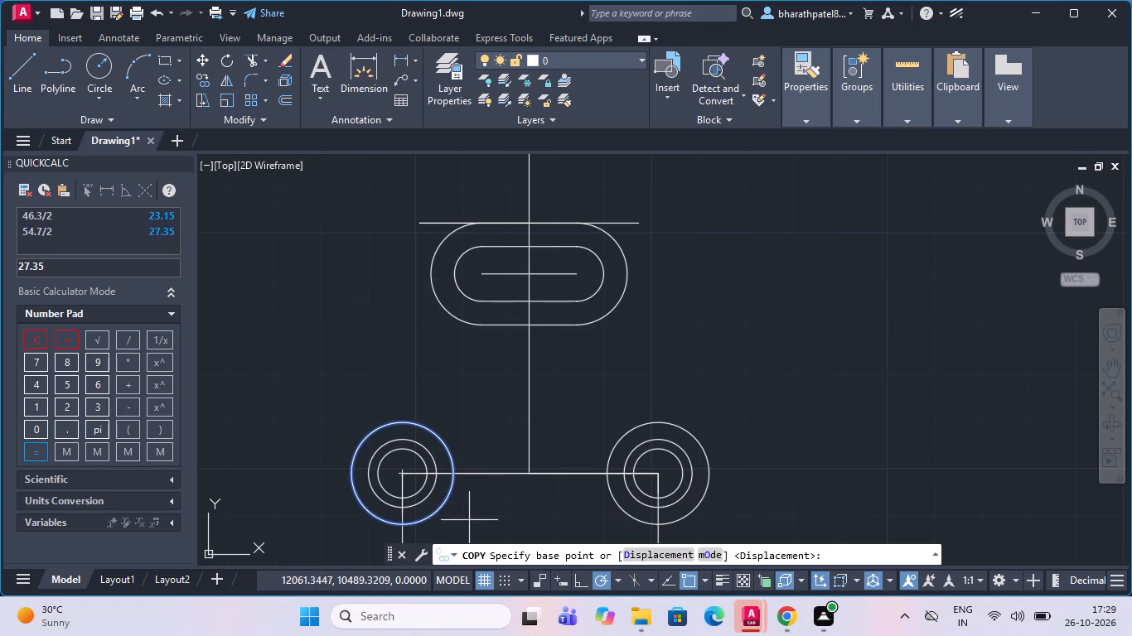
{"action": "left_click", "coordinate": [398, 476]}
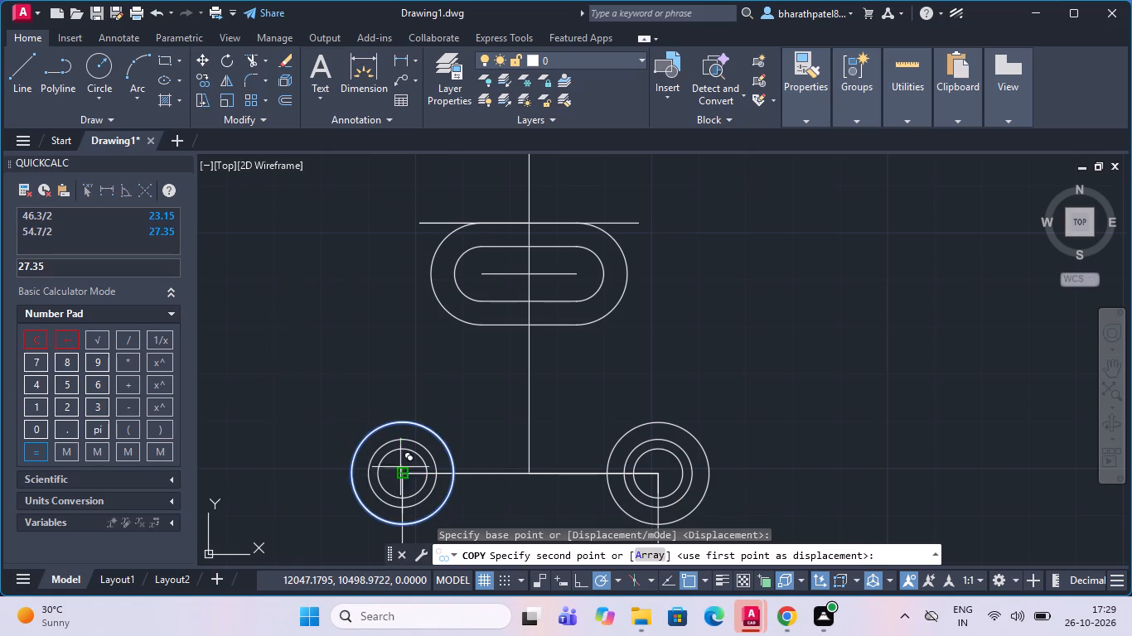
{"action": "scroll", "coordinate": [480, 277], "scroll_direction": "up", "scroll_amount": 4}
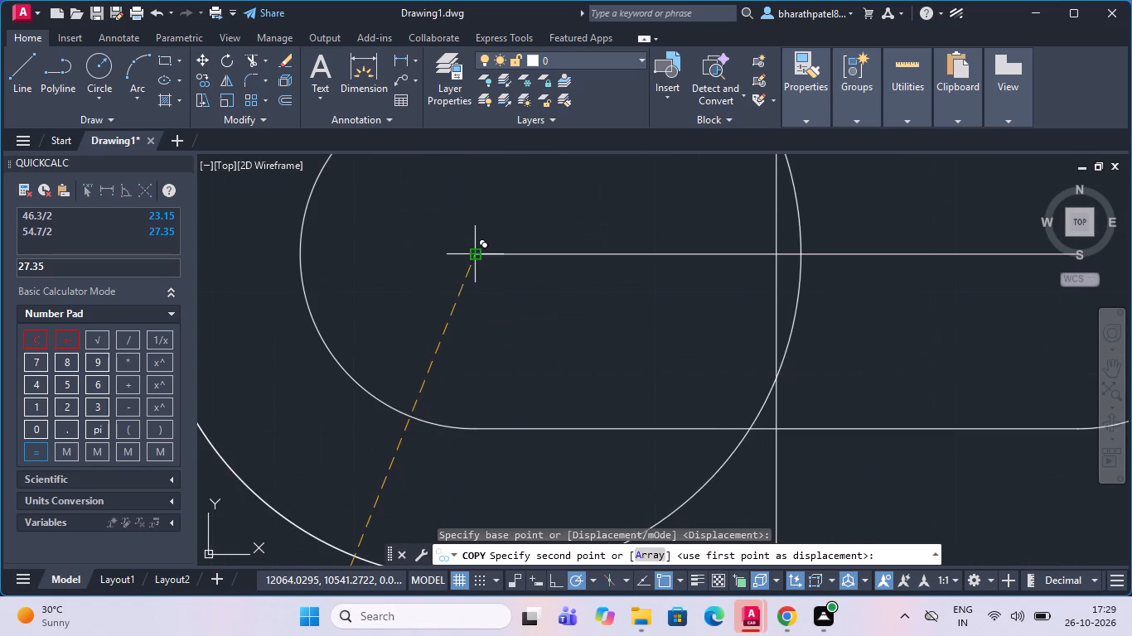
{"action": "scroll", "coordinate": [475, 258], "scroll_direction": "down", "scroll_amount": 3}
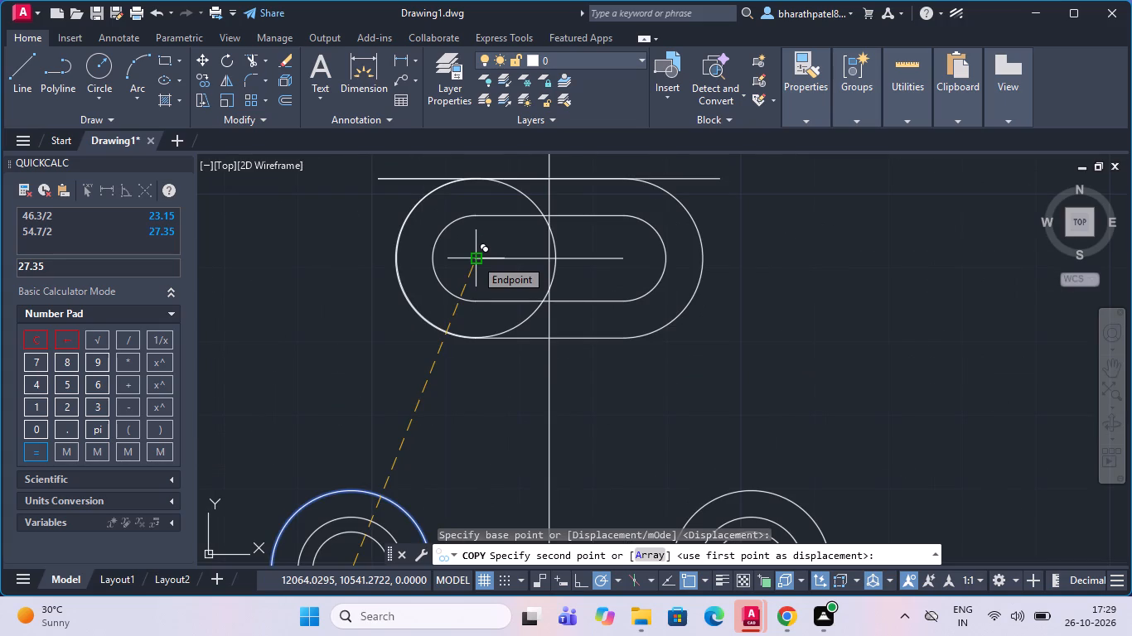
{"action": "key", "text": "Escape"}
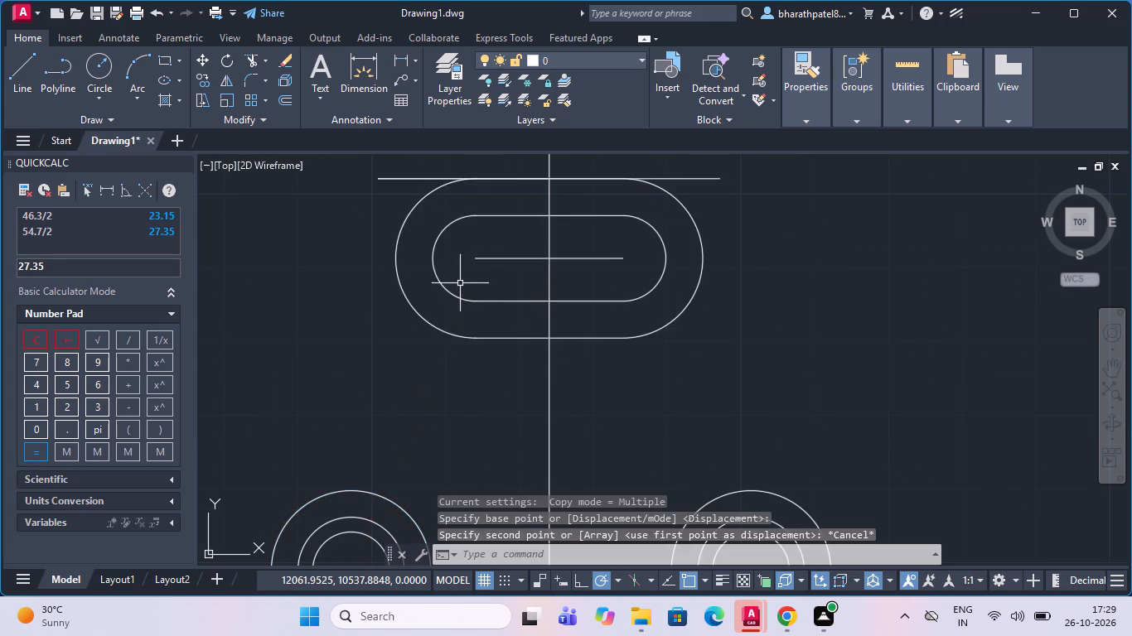
Copy the three concentric circles from the baseline's left end to the lower ends of both 28.9 side lines.
{"action": "scroll", "coordinate": [459, 288], "scroll_direction": "down", "scroll_amount": 1}
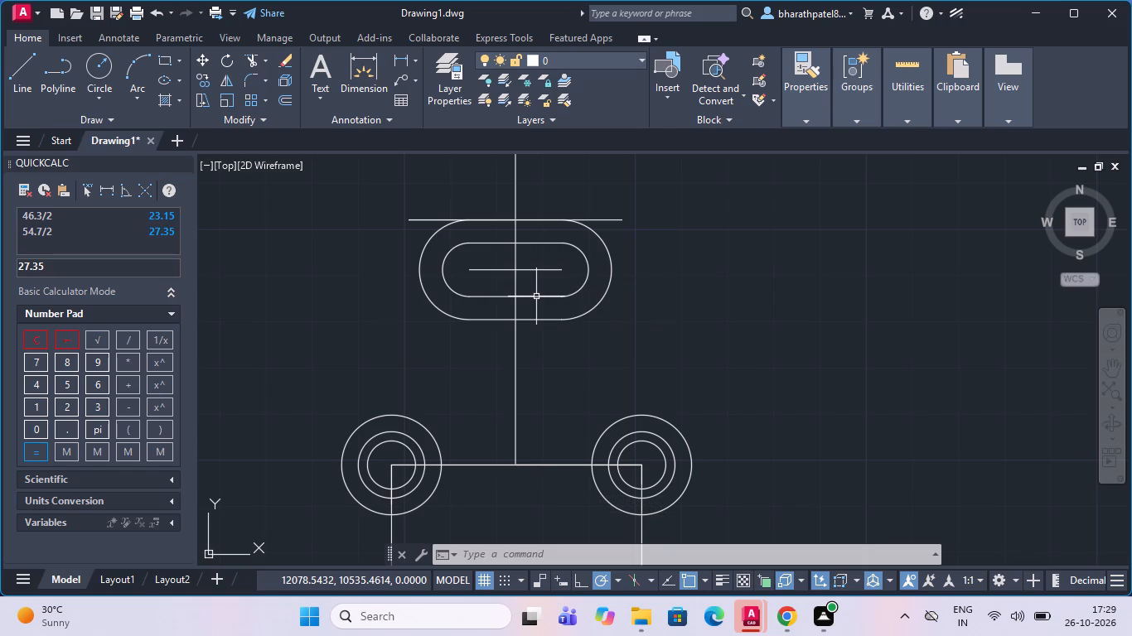
{"action": "scroll", "coordinate": [530, 296], "scroll_direction": "down", "scroll_amount": 1}
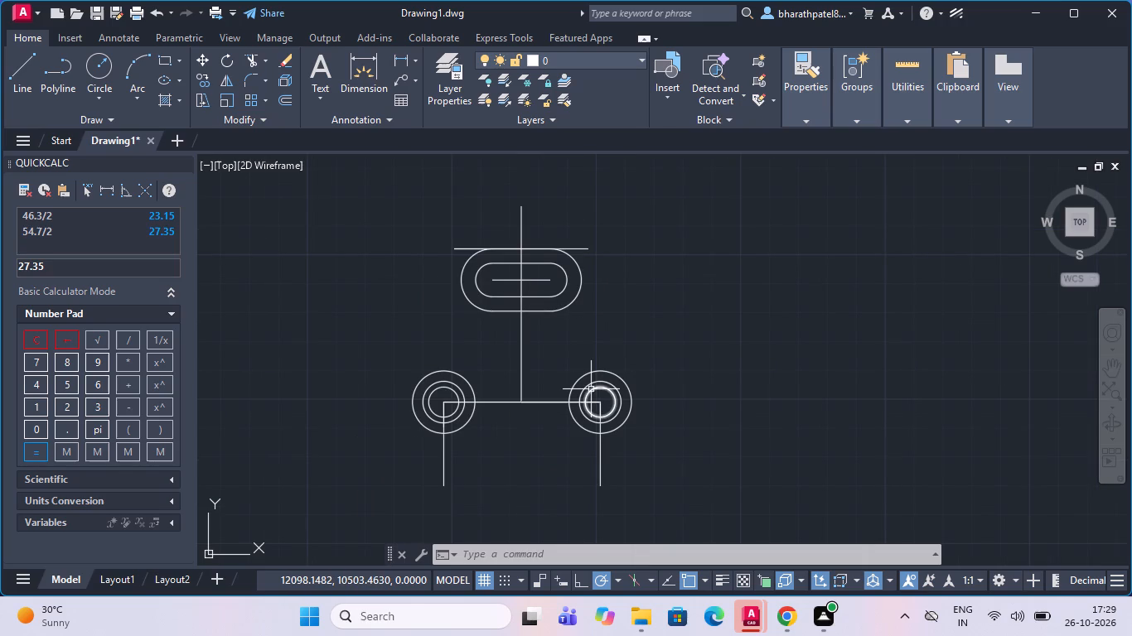
{"action": "scroll", "coordinate": [568, 390], "scroll_direction": "down", "scroll_amount": 2}
{"action": "scroll", "coordinate": [515, 464], "scroll_direction": "up", "scroll_amount": 3}
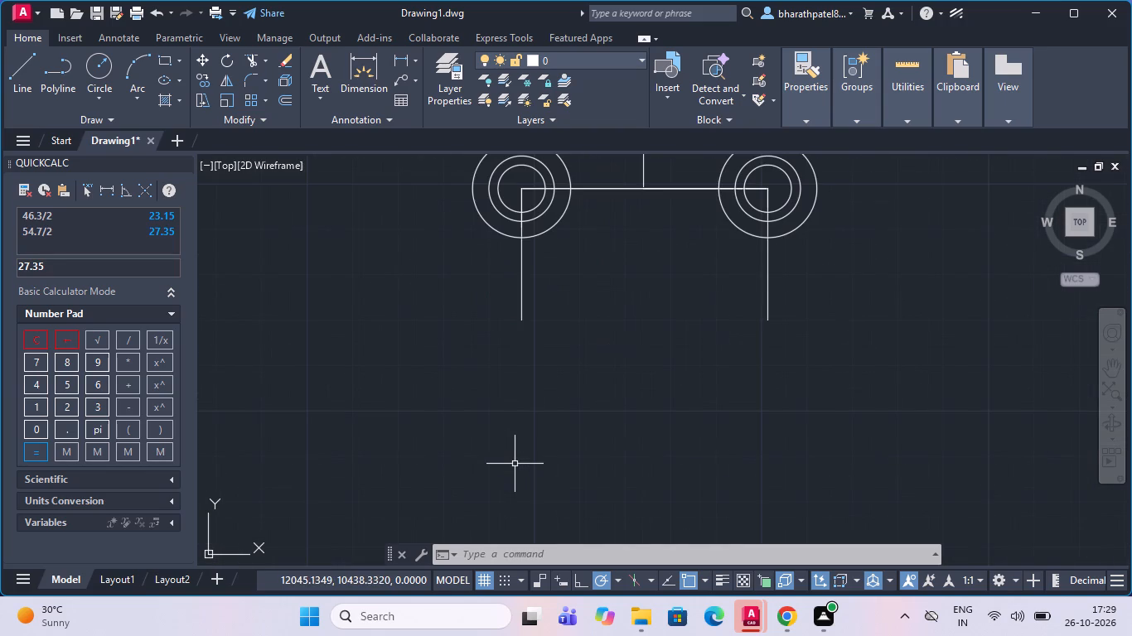
{"action": "left_click", "coordinate": [536, 206]}
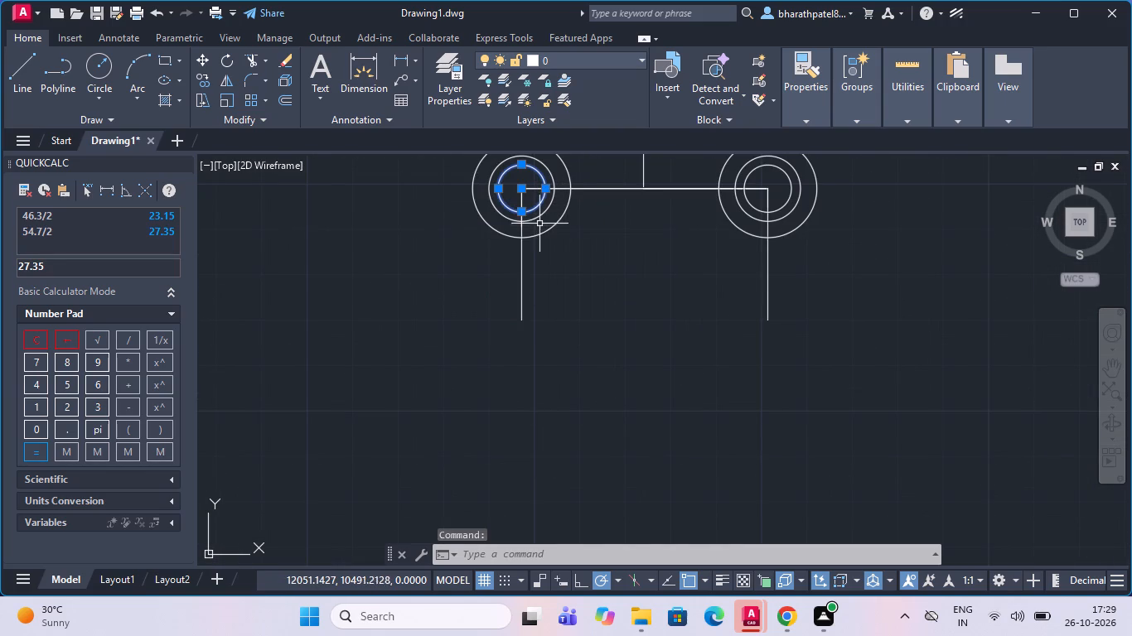
{"action": "left_click", "coordinate": [539, 217]}
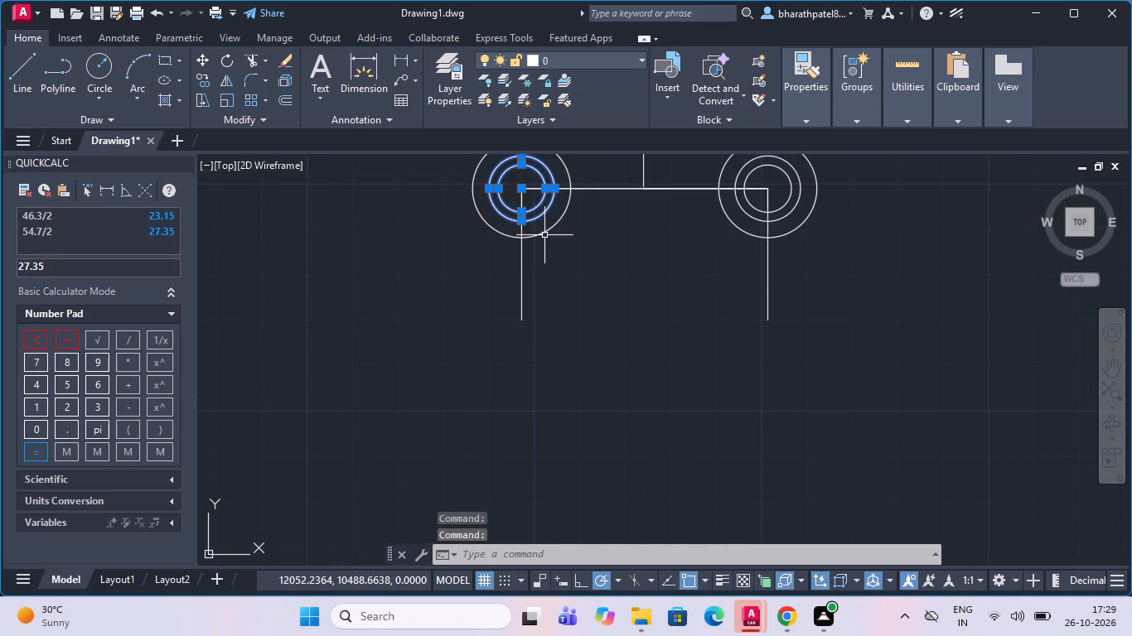
{"action": "left_click", "coordinate": [544, 234]}
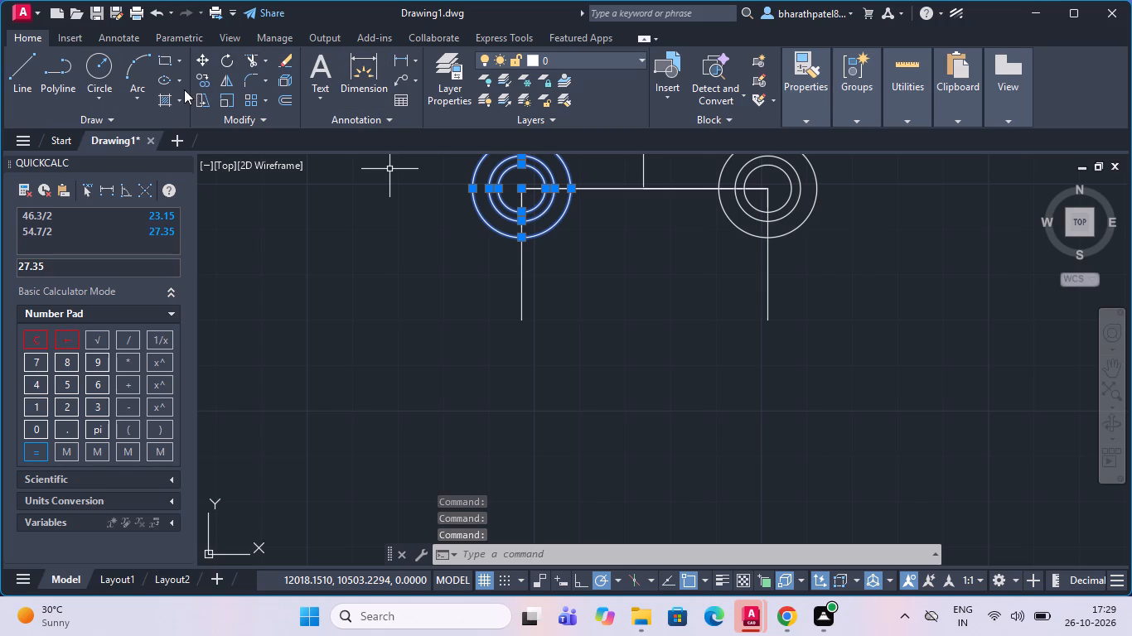
{"action": "left_click", "coordinate": [203, 74]}
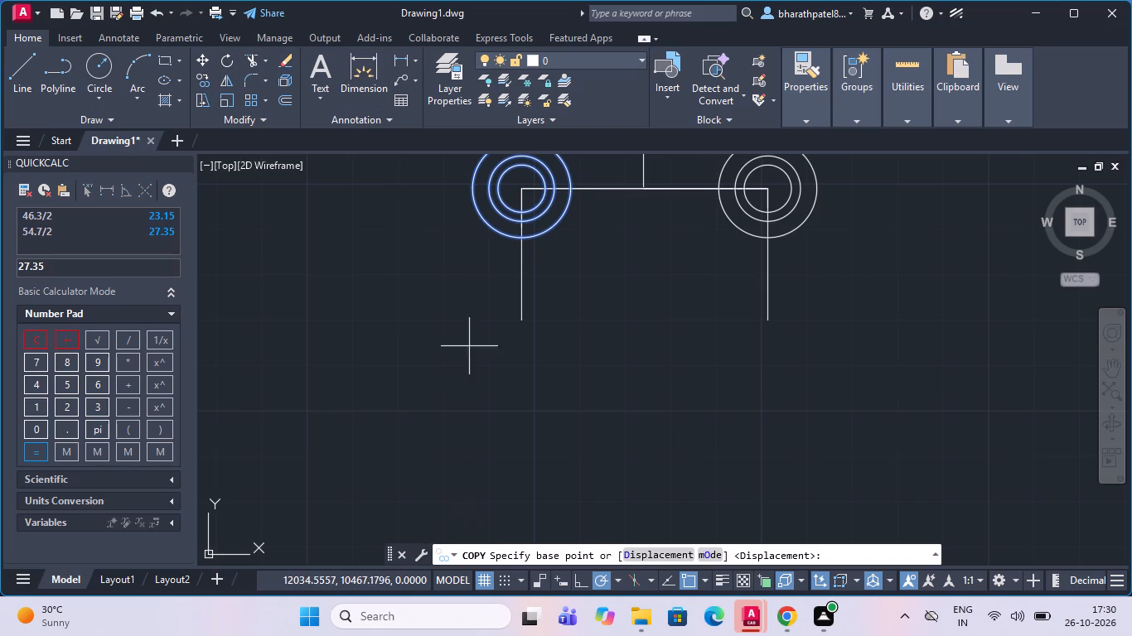
{"action": "left_click", "coordinate": [517, 188]}
{"action": "scroll", "coordinate": [520, 319], "scroll_direction": "up", "scroll_amount": 4}
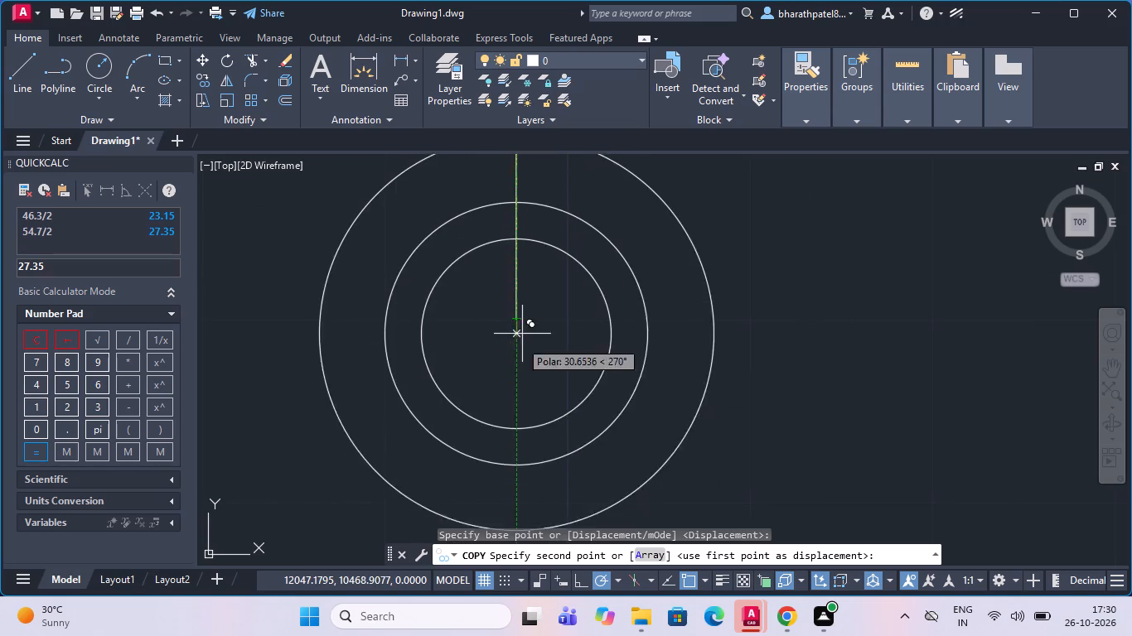
{"action": "left_click", "coordinate": [515, 321]}
{"action": "scroll", "coordinate": [515, 321], "scroll_direction": "down", "scroll_amount": 5}
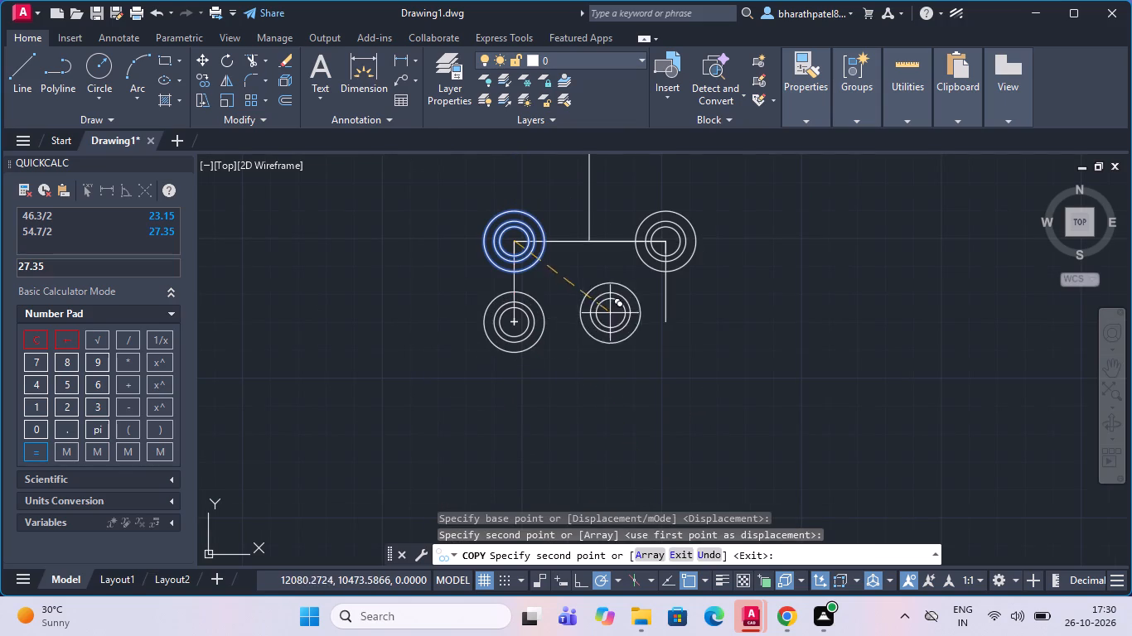
{"action": "scroll", "coordinate": [666, 318], "scroll_direction": "up", "scroll_amount": 4}
{"action": "left_click", "coordinate": [649, 344]}
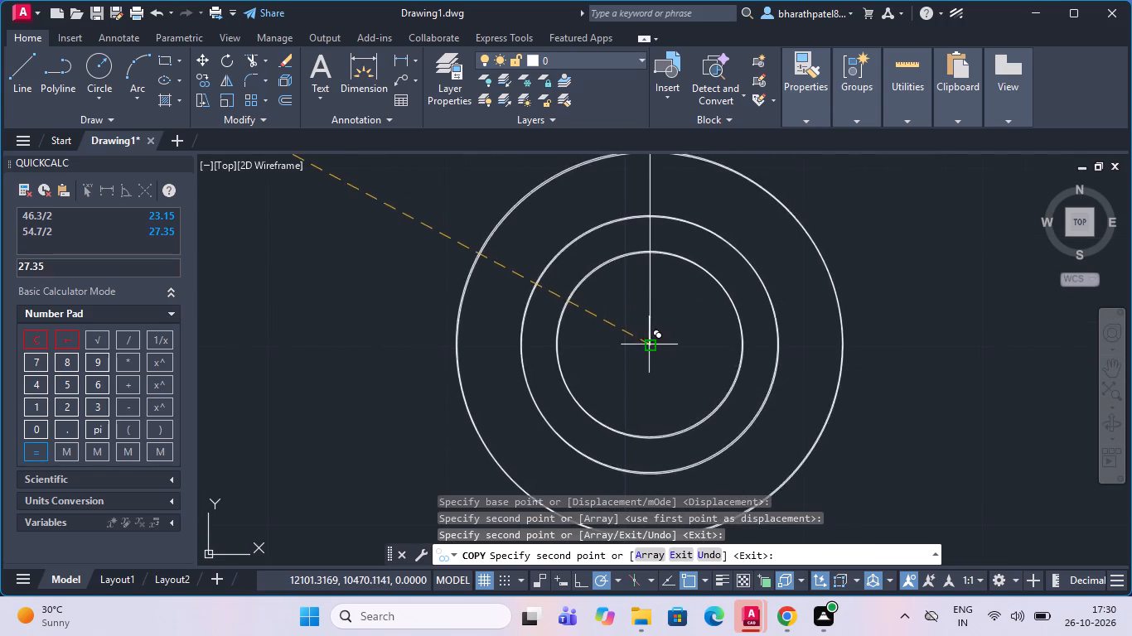
{"action": "scroll", "coordinate": [652, 349], "scroll_direction": "down", "scroll_amount": 4}
{"action": "key", "text": "Escape"}
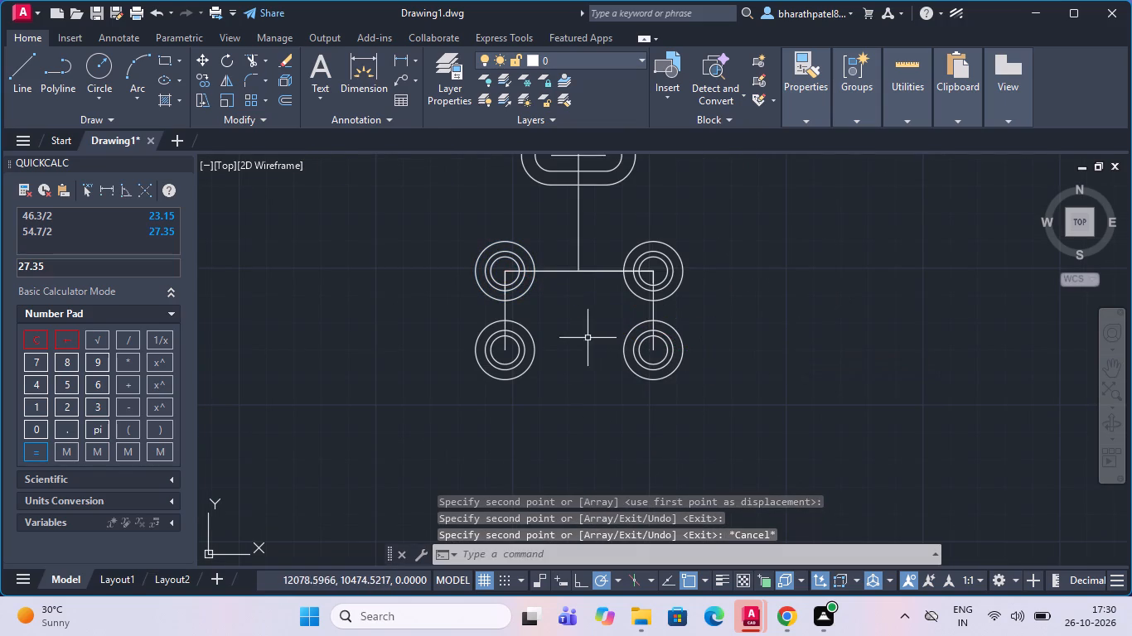
Draw a vertical line tangent to the outer left sides of the upper and lower 5.2 radius circles in the left pair.
{"action": "scroll", "coordinate": [555, 338], "scroll_direction": "down", "scroll_amount": 2}
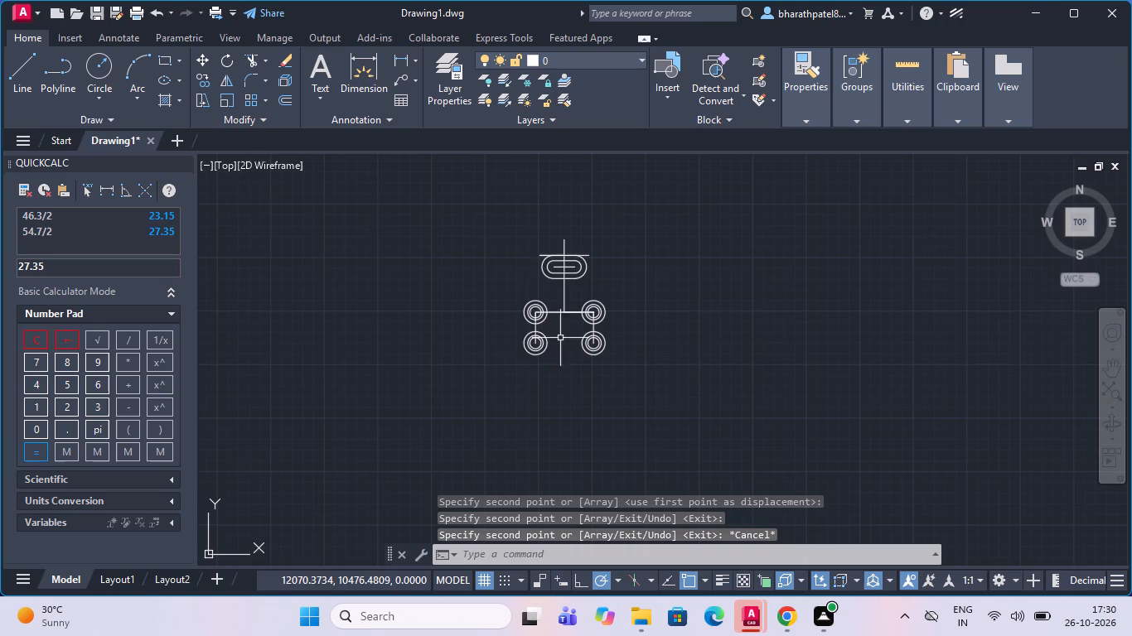
{"action": "scroll", "coordinate": [533, 347], "scroll_direction": "up", "scroll_amount": 4}
{"action": "left_click", "coordinate": [27, 59]}
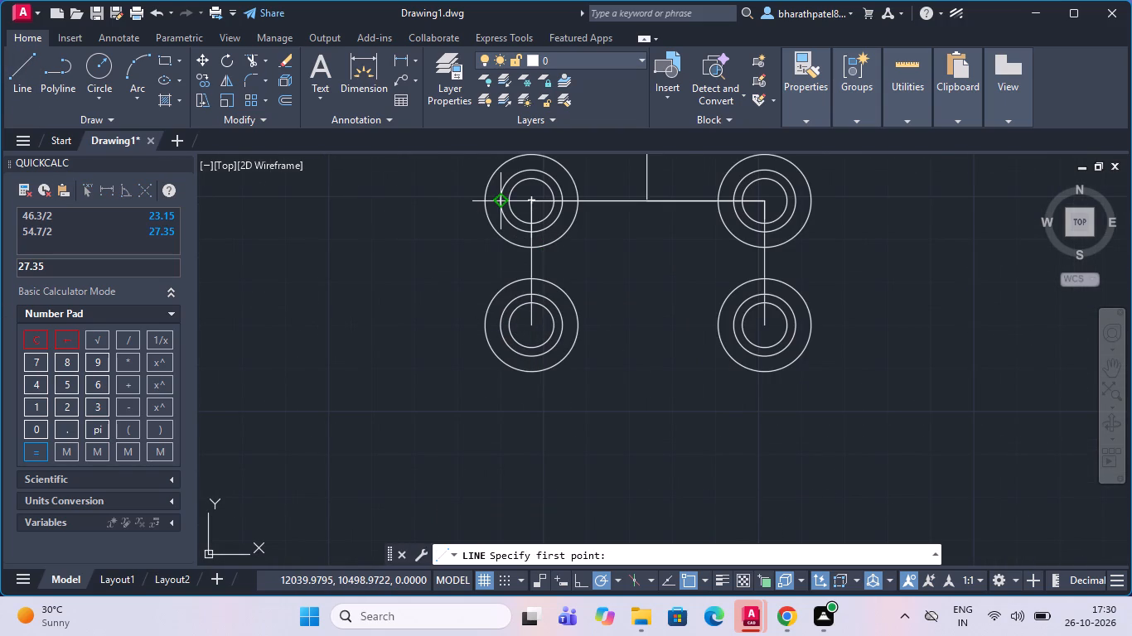
{"action": "scroll", "coordinate": [500, 198], "scroll_direction": "up", "scroll_amount": 3}
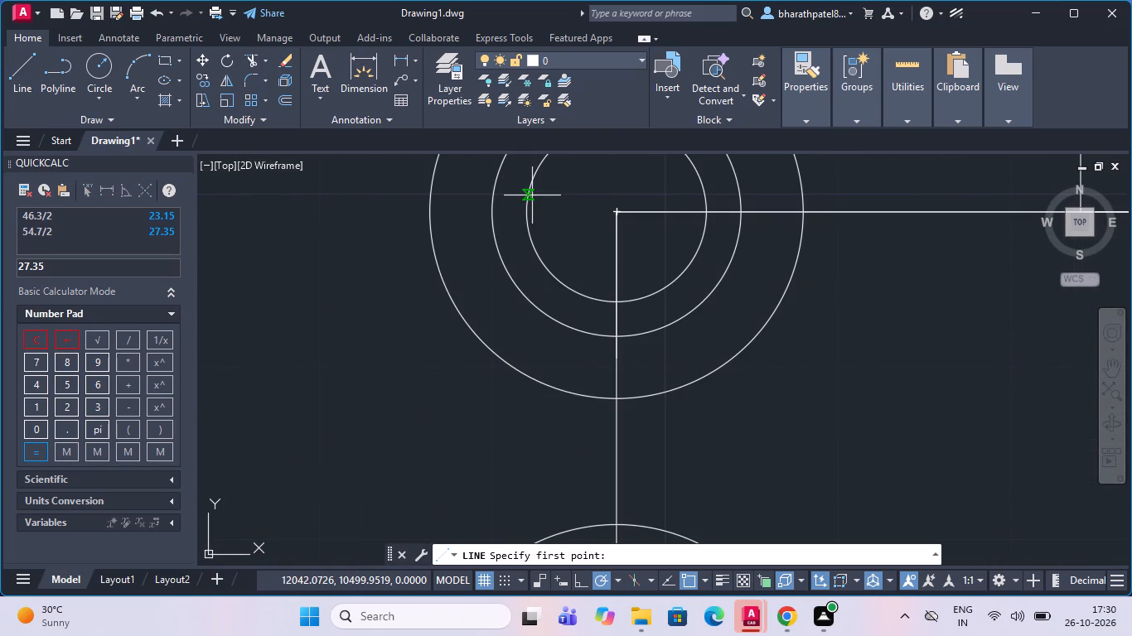
{"action": "type", "text": "tan"}
{"action": "key", "text": "Return"}
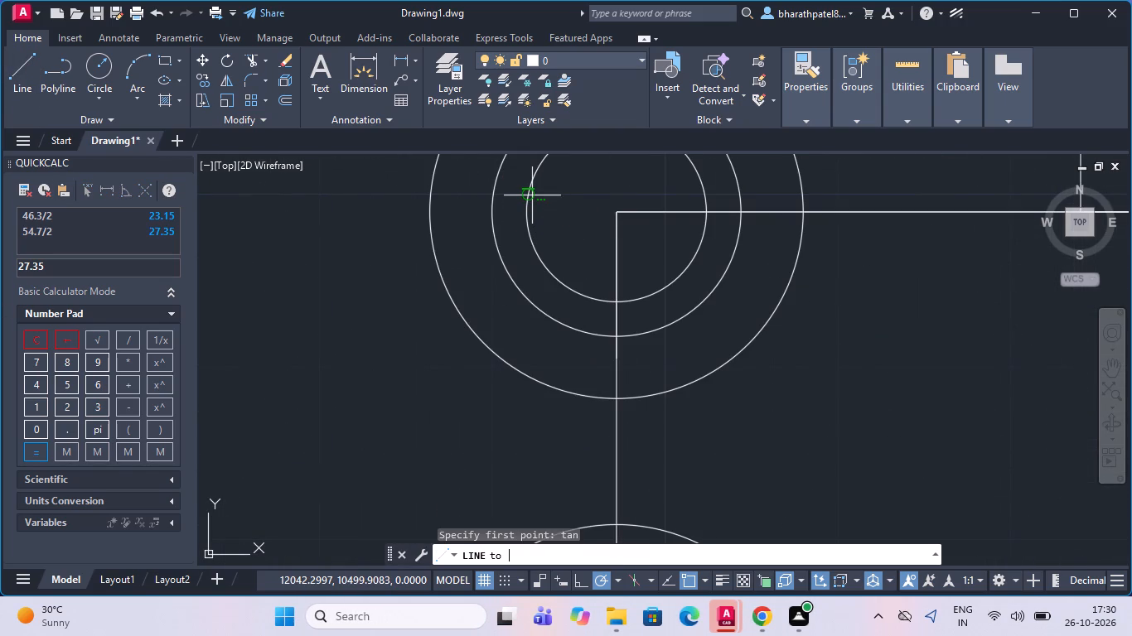
{"action": "left_click", "coordinate": [532, 195]}
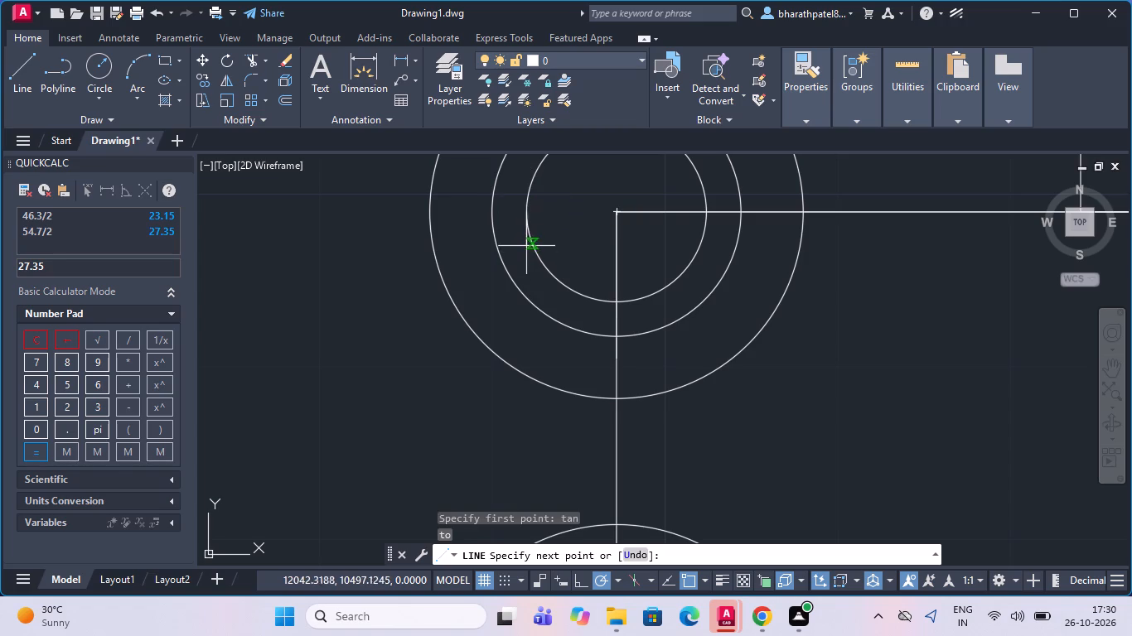
{"action": "scroll", "coordinate": [520, 262], "scroll_direction": "down", "scroll_amount": 4}
{"action": "scroll", "coordinate": [518, 346], "scroll_direction": "up", "scroll_amount": 3}
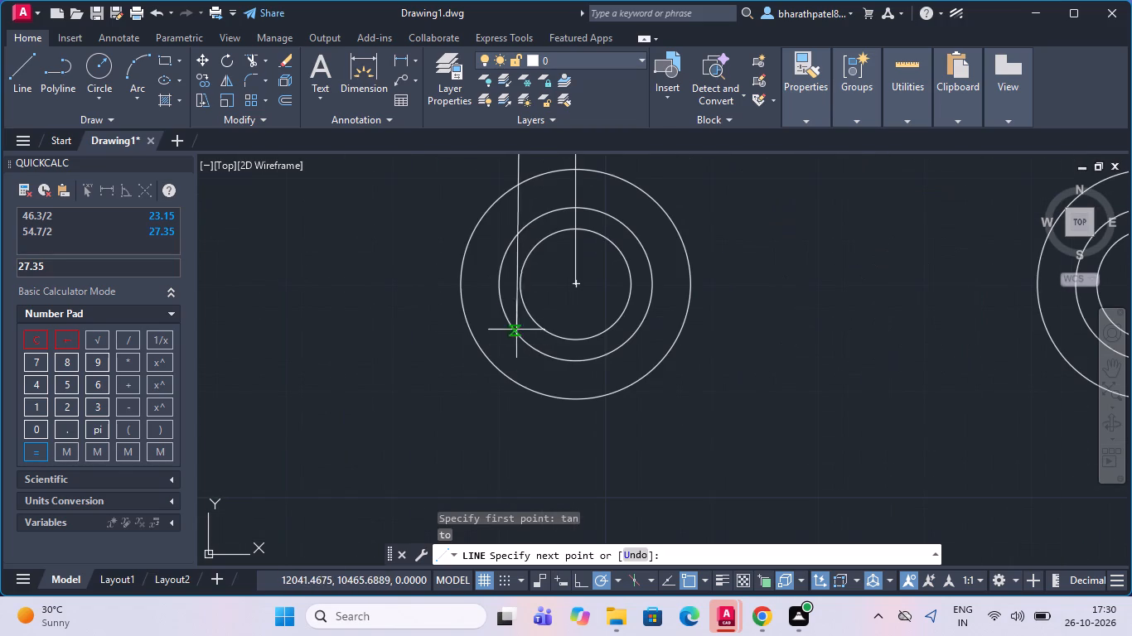
{"action": "type", "text": "tan"}
{"action": "key", "text": "Return"}
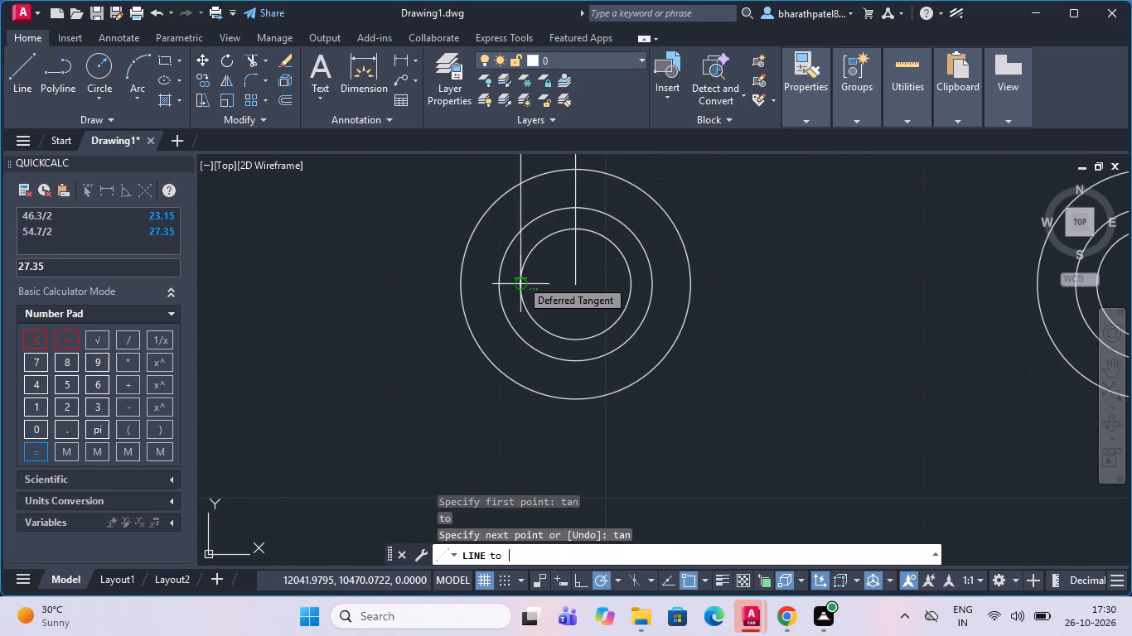
{"action": "left_click", "coordinate": [520, 279]}
{"action": "key", "text": "Escape"}
Draw a vertical line tangent to the outer left sides of the upper and lower 7.2 radius circles in the left pair.
{"action": "scroll", "coordinate": [496, 352], "scroll_direction": "down", "scroll_amount": 3}
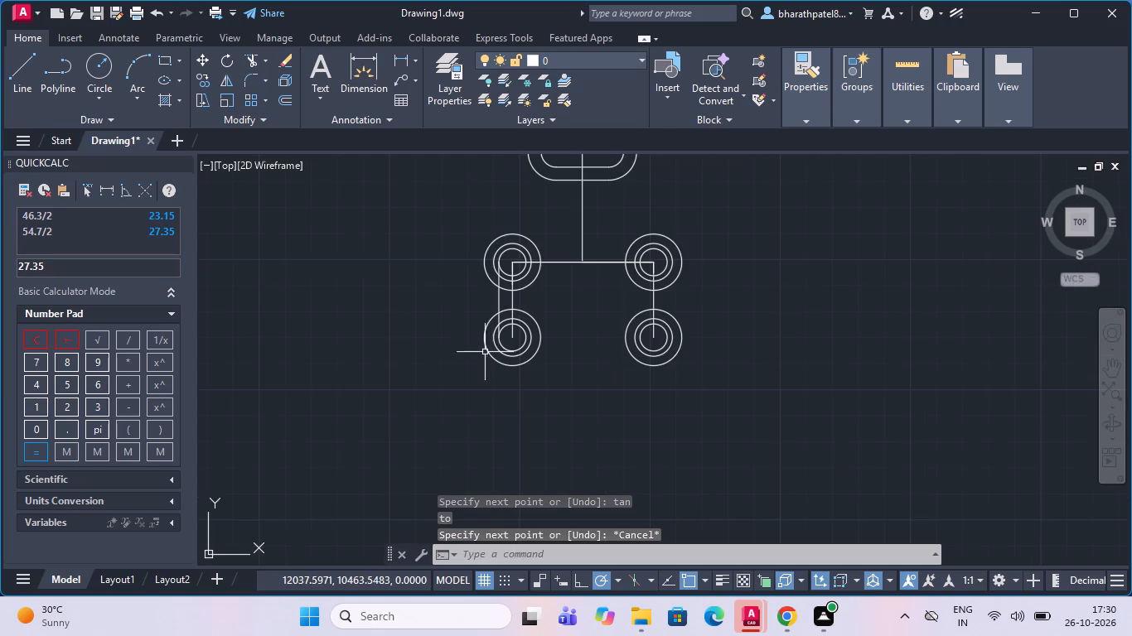
{"action": "left_click", "coordinate": [30, 60]}
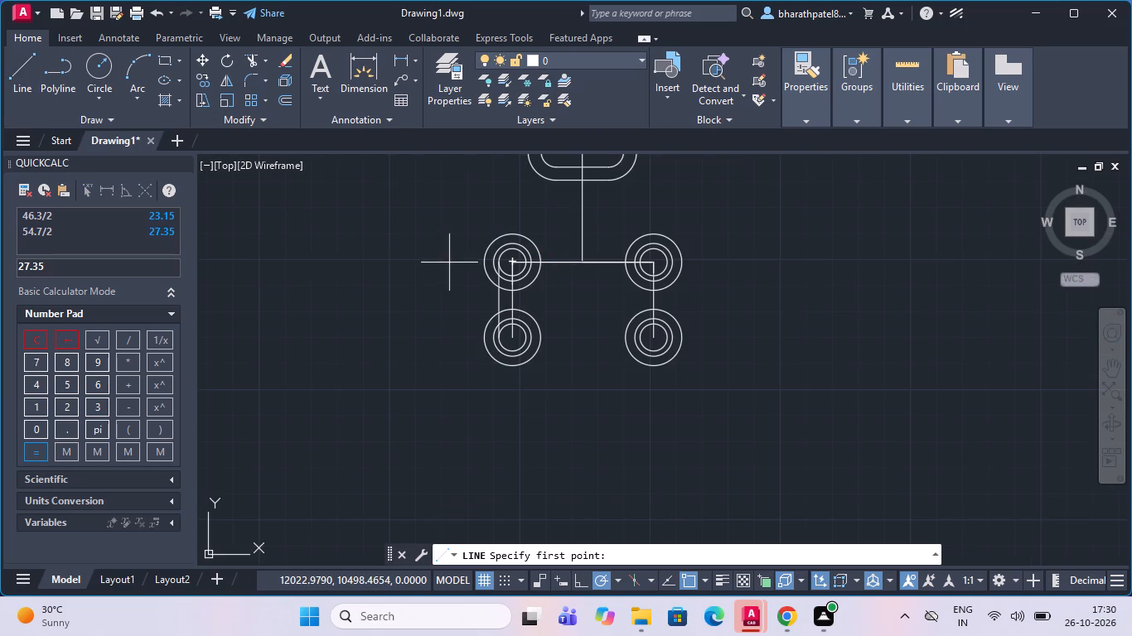
{"action": "scroll", "coordinate": [491, 266], "scroll_direction": "up", "scroll_amount": 3}
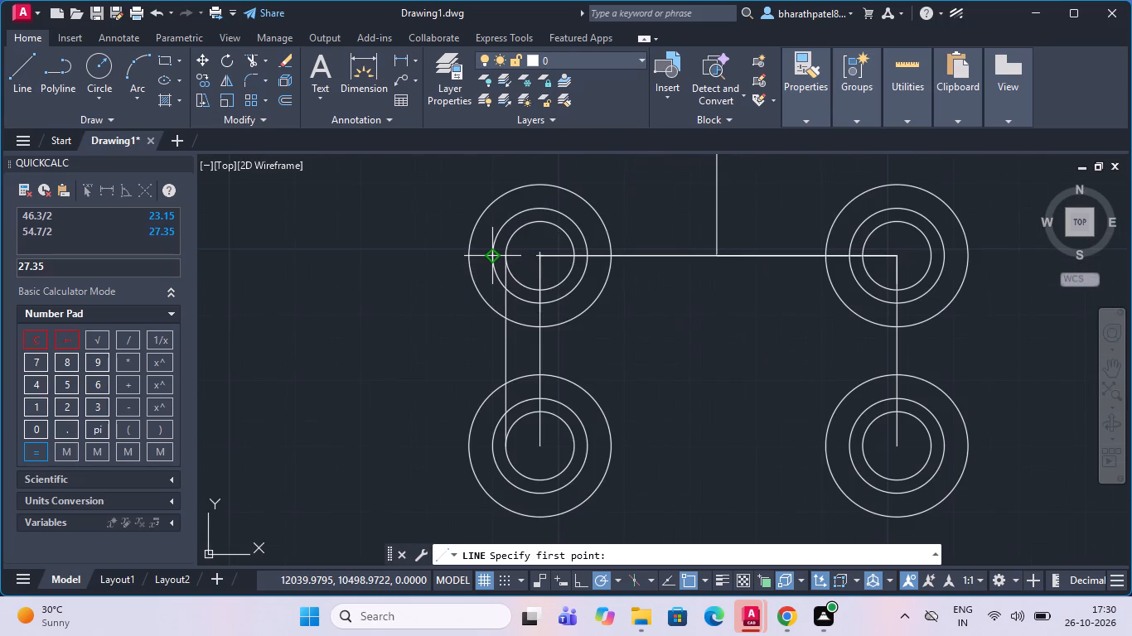
{"action": "type", "text": "tan"}
{"action": "key", "text": "Return"}
{"action": "left_click", "coordinate": [494, 255]}
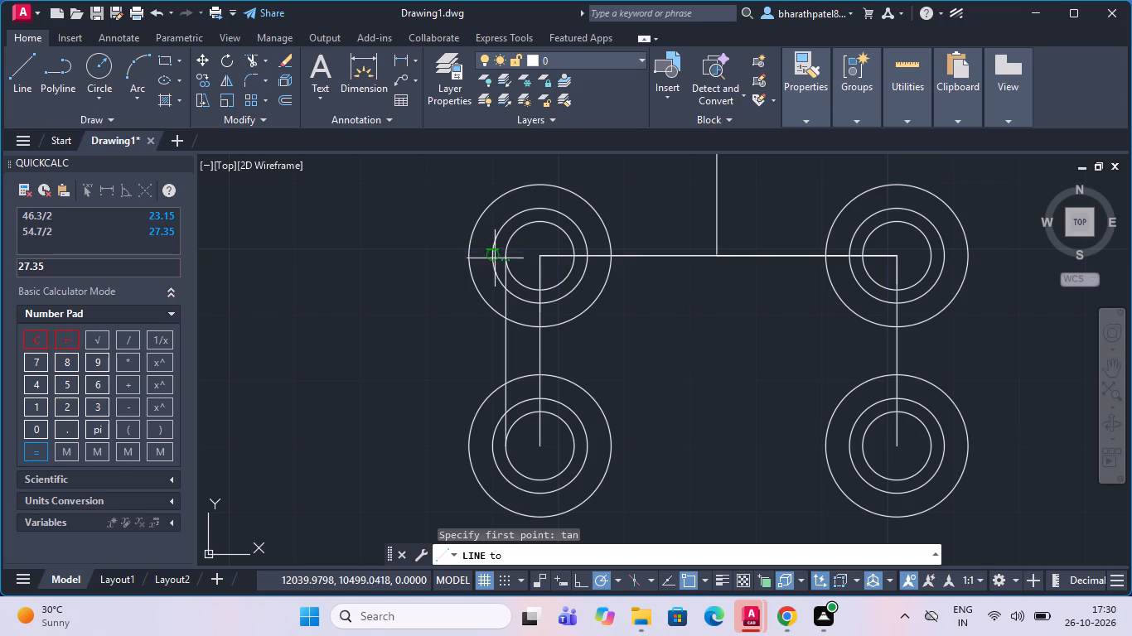
{"action": "left_click", "coordinate": [489, 253]}
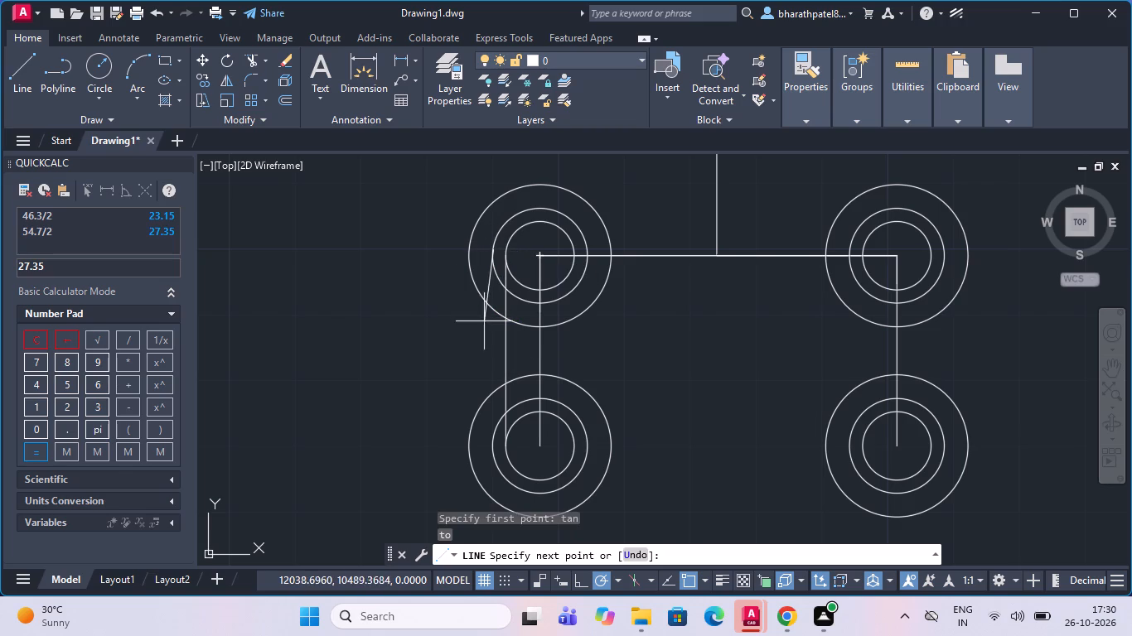
{"action": "scroll", "coordinate": [487, 454], "scroll_direction": "up", "scroll_amount": 5}
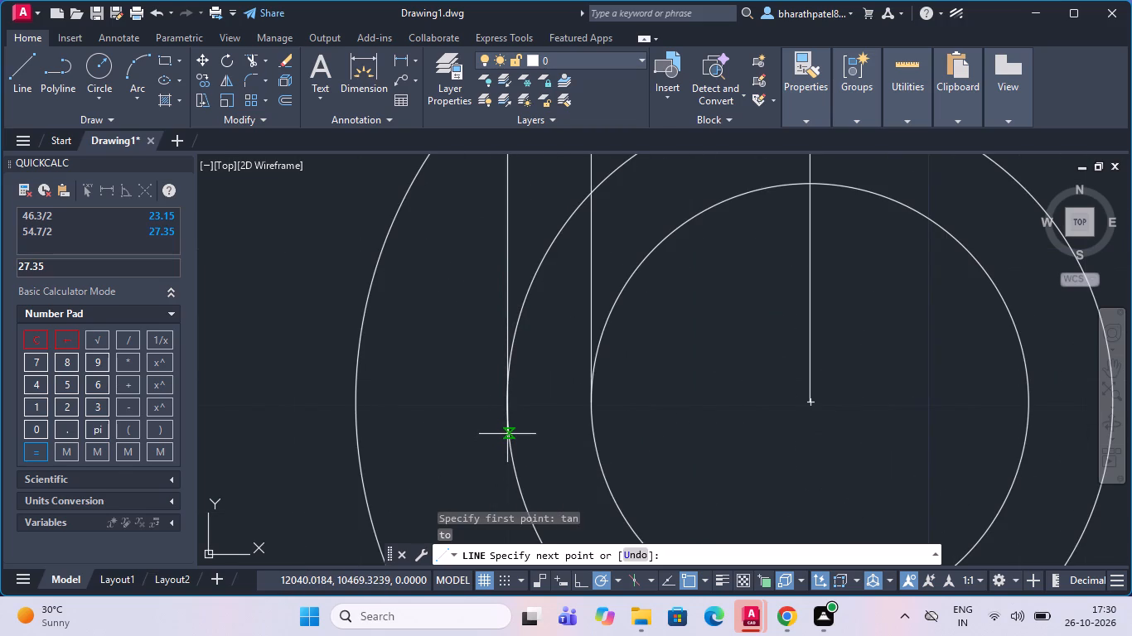
{"action": "type", "text": "tan"}
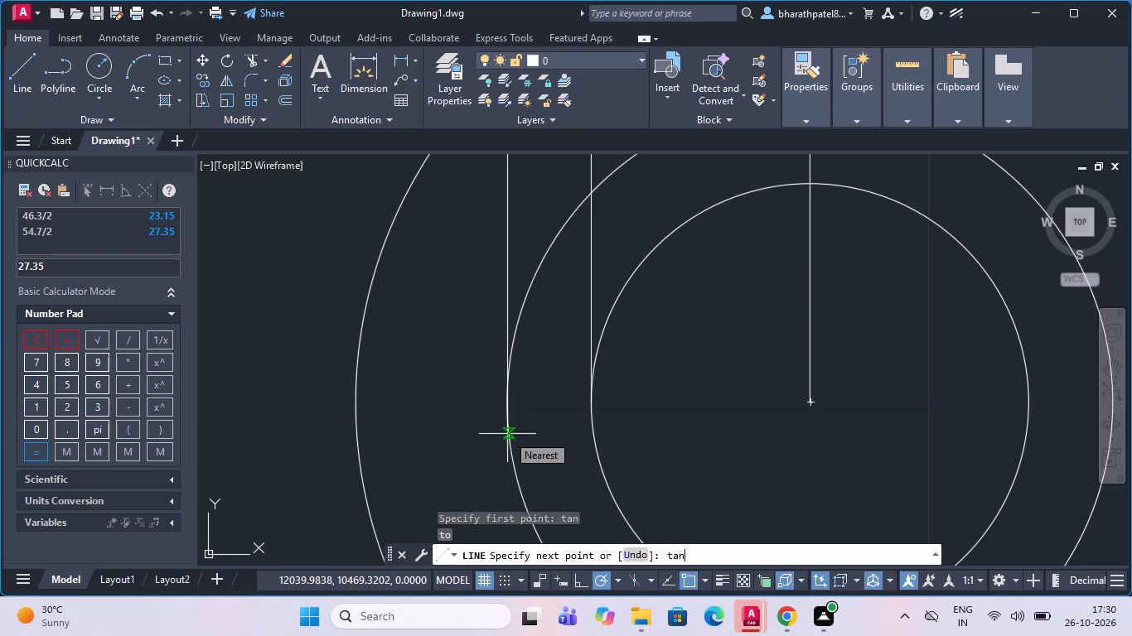
{"action": "key", "text": "Return"}
{"action": "left_click", "coordinate": [507, 434]}
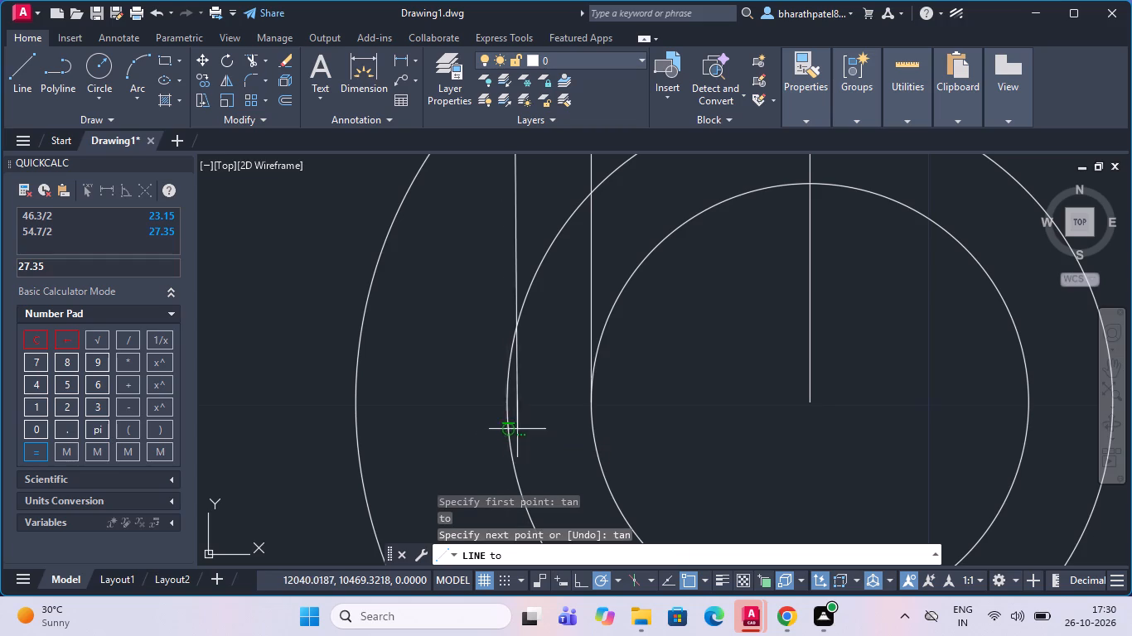
{"action": "left_click", "coordinate": [506, 425]}
{"action": "scroll", "coordinate": [447, 440], "scroll_direction": "down", "scroll_amount": 2}
{"action": "key", "text": "Escape"}
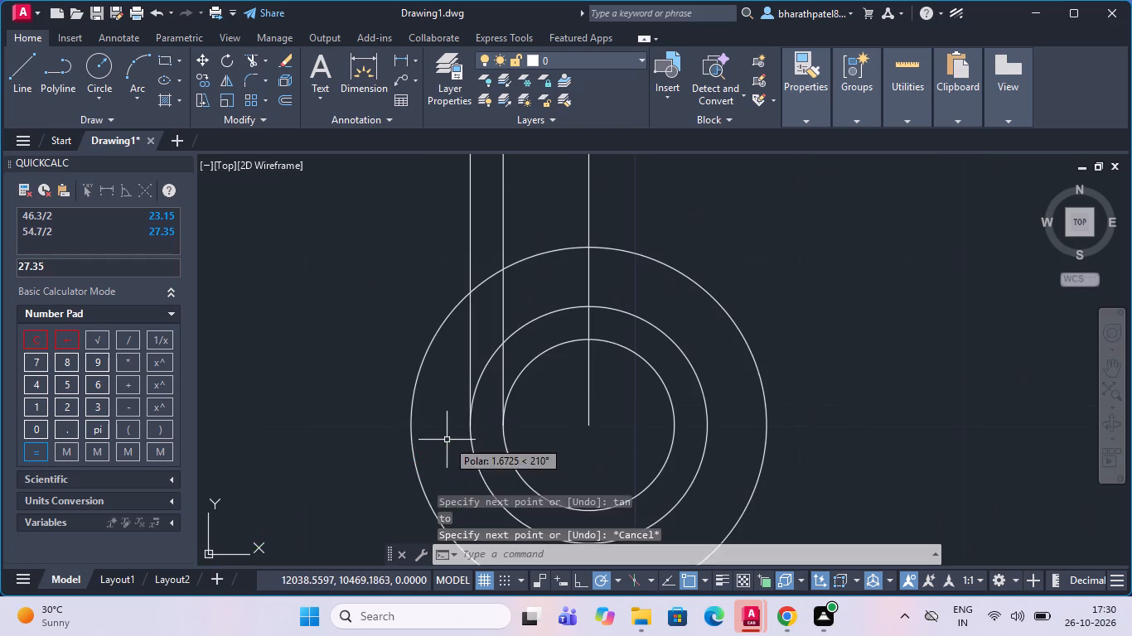
Draw a vertical line tangent to the right sides of the upper and lower 5.2 radius circles in the left pair.
{"action": "scroll", "coordinate": [447, 440], "scroll_direction": "down", "scroll_amount": 3}
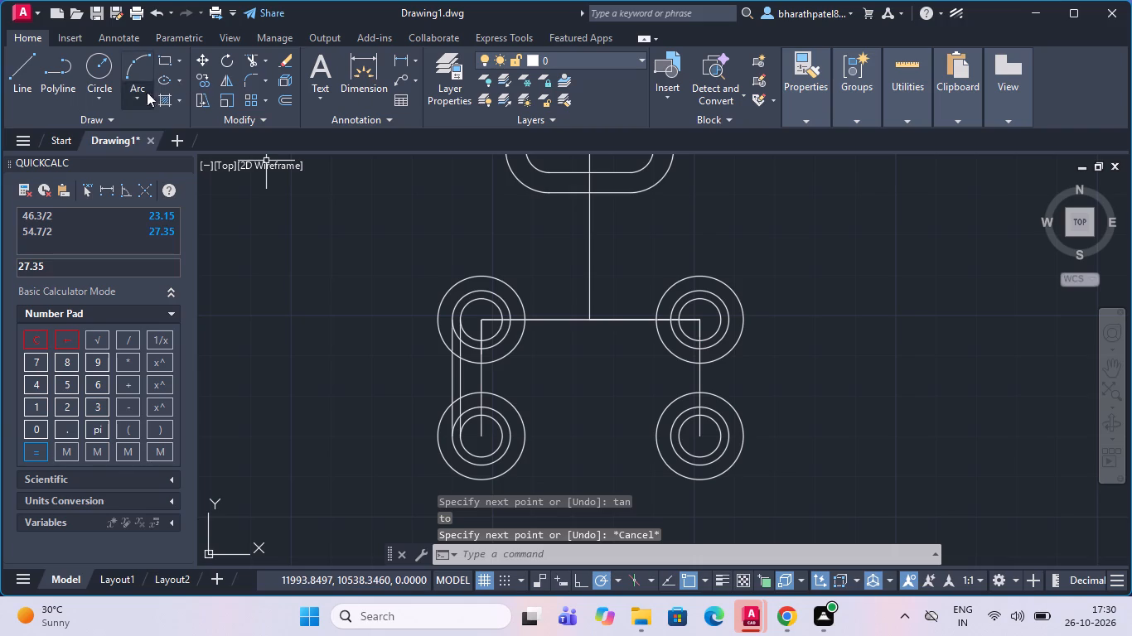
{"action": "left_click", "coordinate": [16, 65]}
{"action": "scroll", "coordinate": [494, 333], "scroll_direction": "up", "scroll_amount": 4}
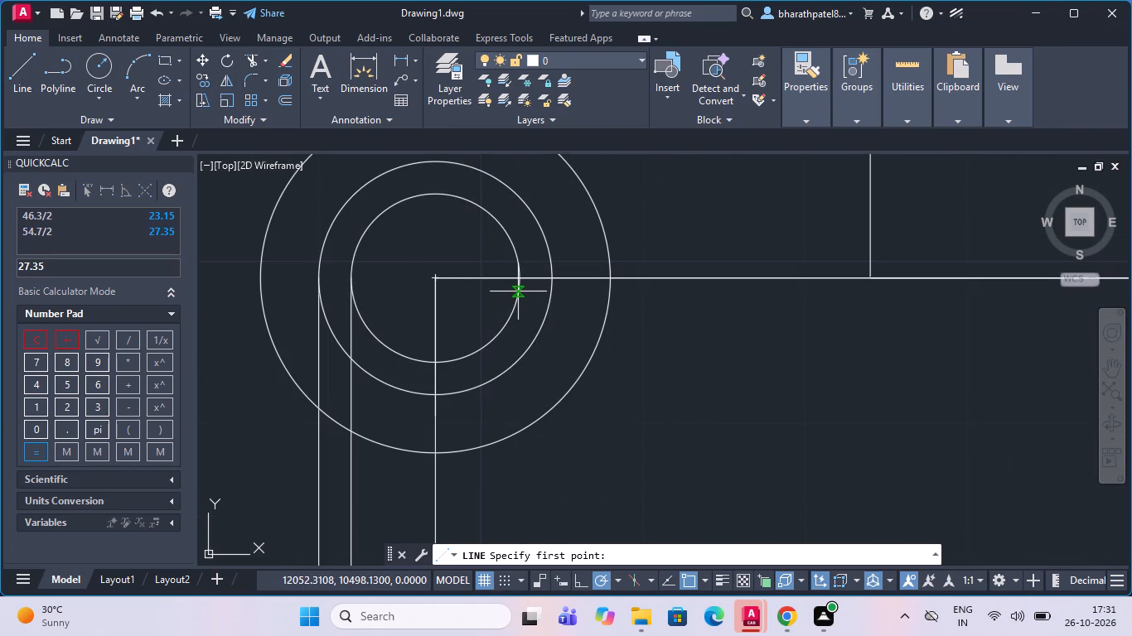
{"action": "type", "text": "tan"}
{"action": "key", "text": "Return"}
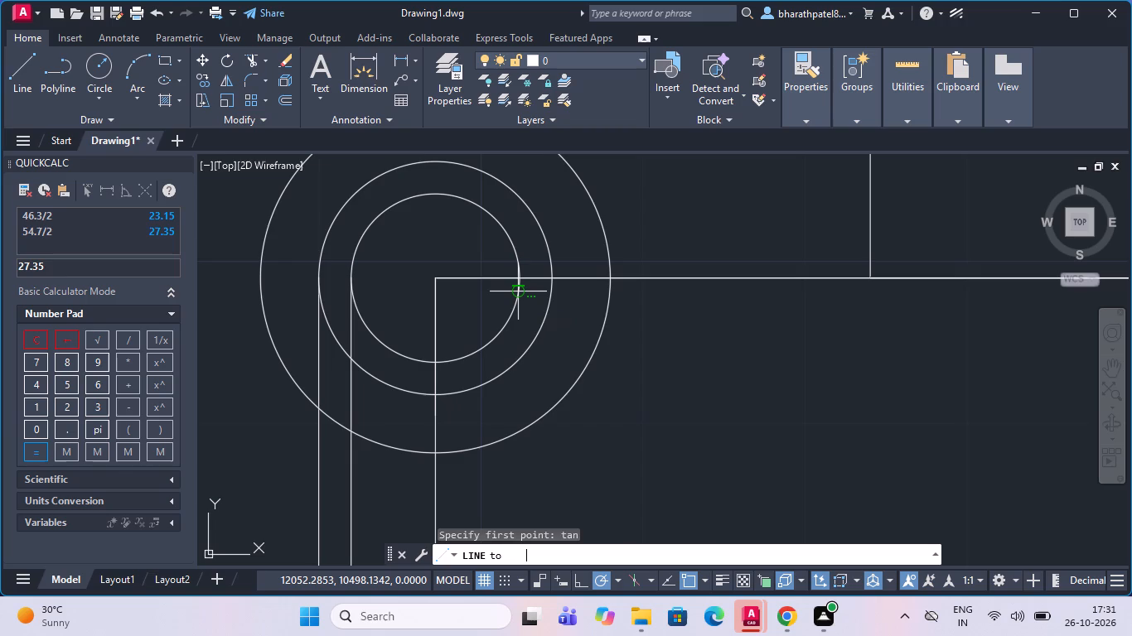
{"action": "left_click", "coordinate": [518, 291]}
{"action": "scroll", "coordinate": [518, 291], "scroll_direction": "down", "scroll_amount": 3}
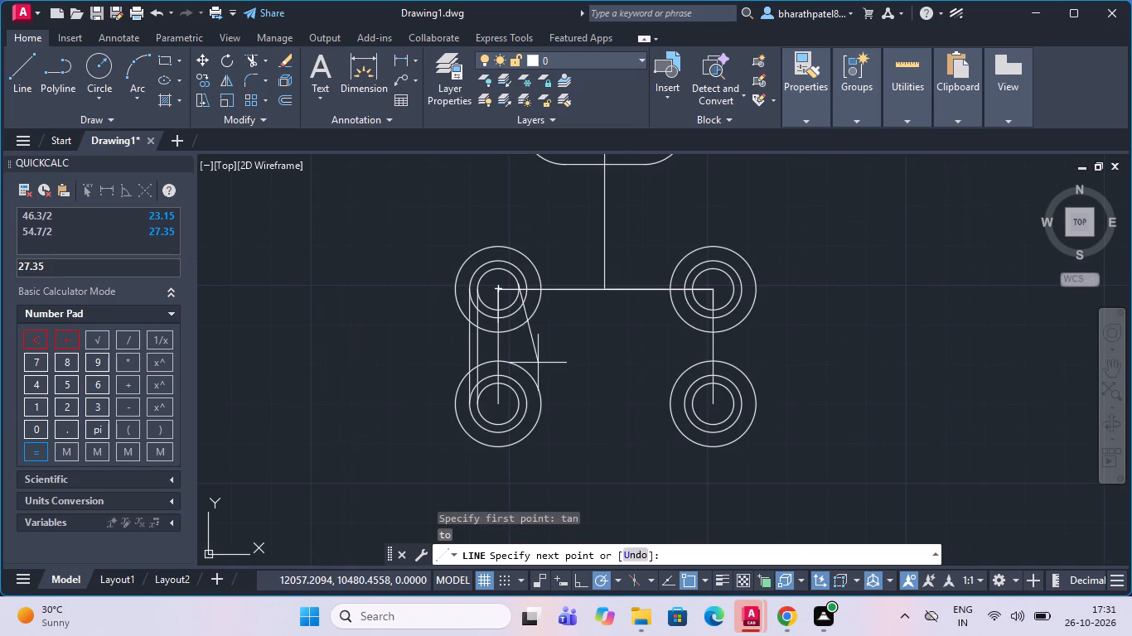
{"action": "scroll", "coordinate": [515, 404], "scroll_direction": "up", "scroll_amount": 3}
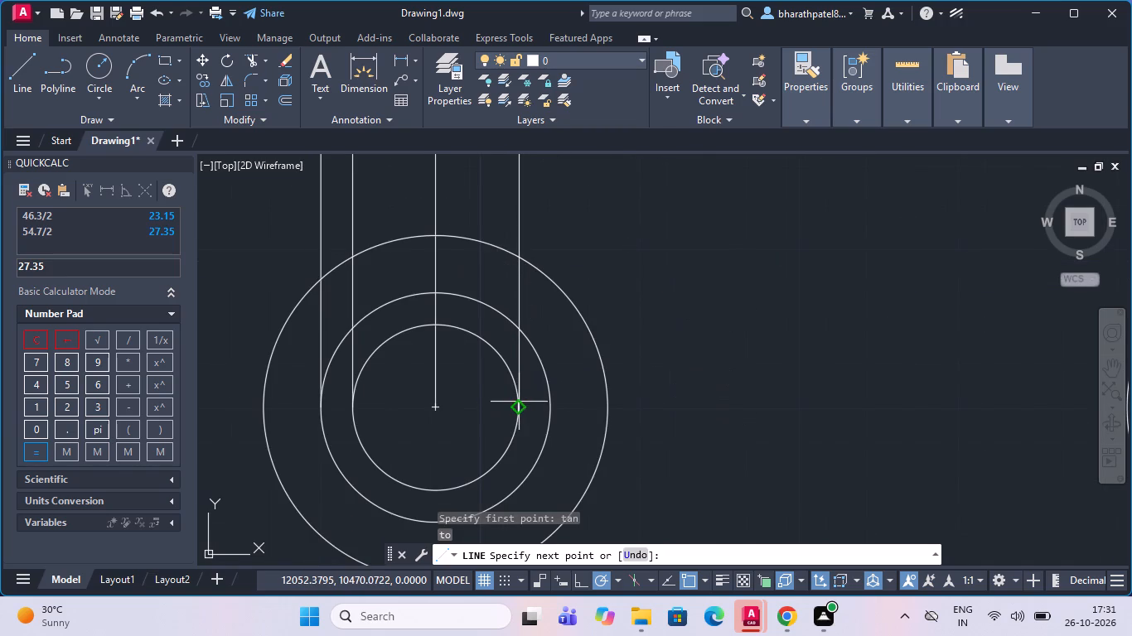
{"action": "type", "text": "tan"}
{"action": "key", "text": "Return"}
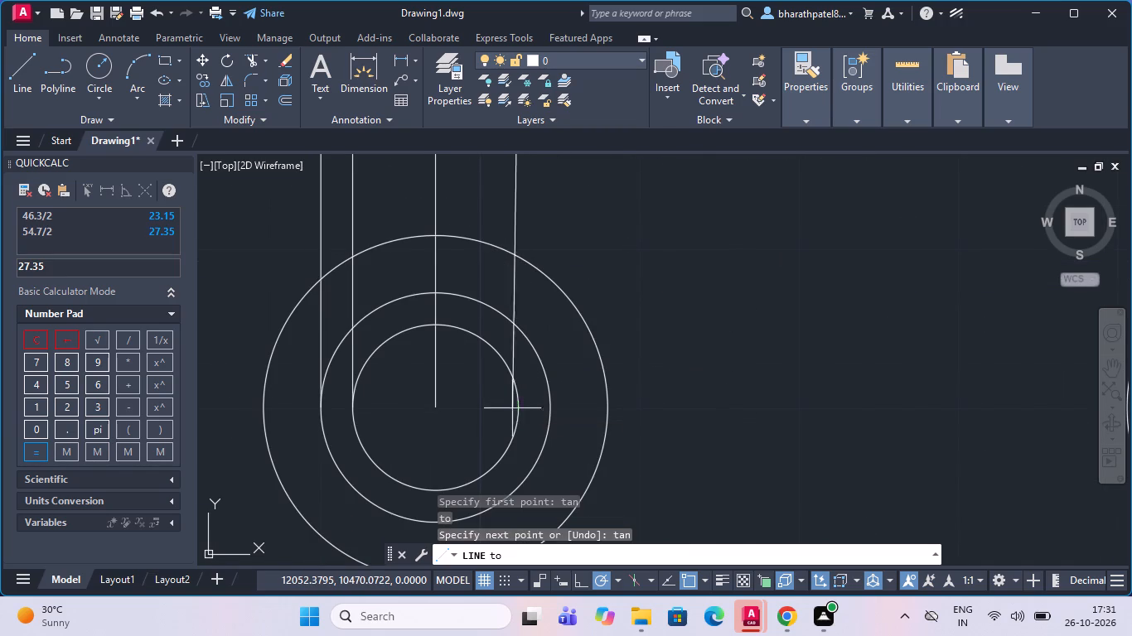
{"action": "left_click", "coordinate": [517, 406]}
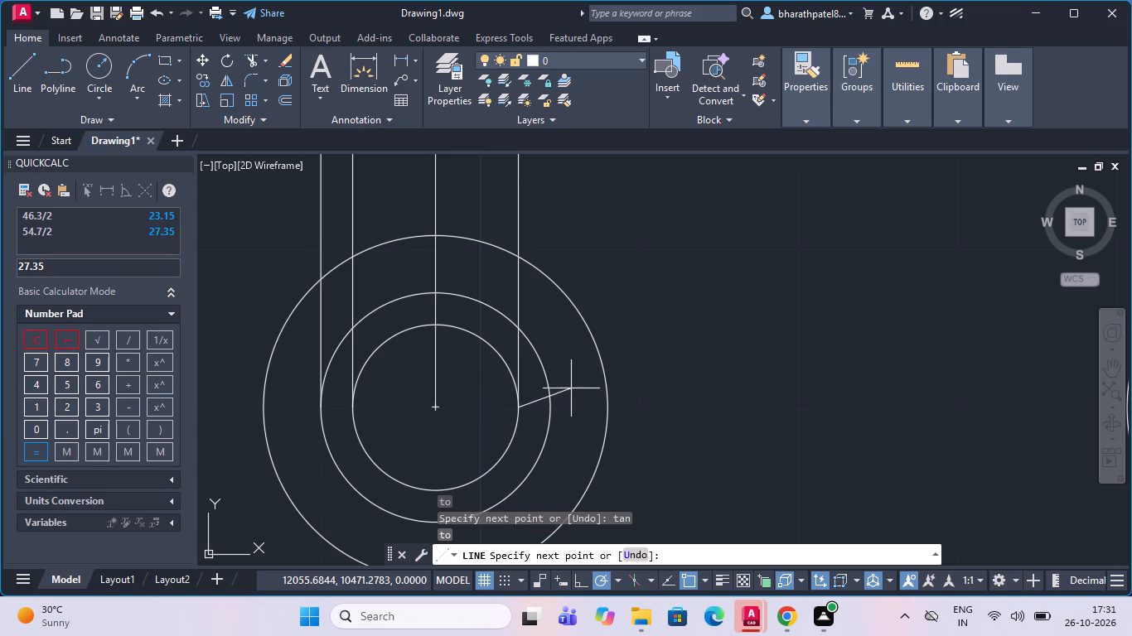
{"action": "key", "text": "Escape"}
{"action": "scroll", "coordinate": [564, 402], "scroll_direction": "down", "scroll_amount": 3}
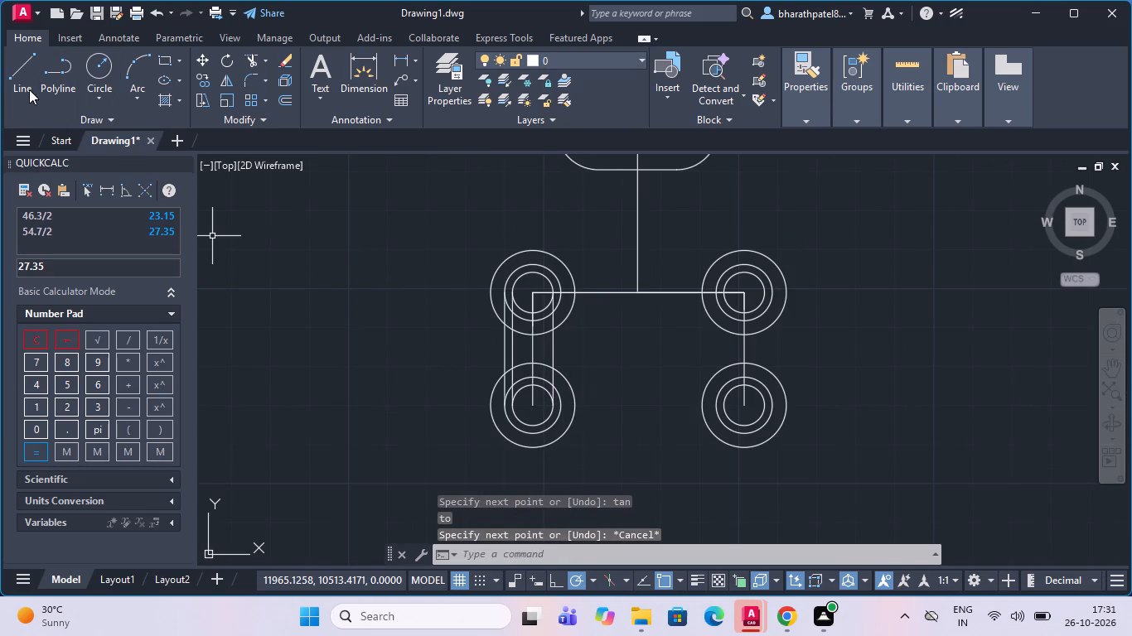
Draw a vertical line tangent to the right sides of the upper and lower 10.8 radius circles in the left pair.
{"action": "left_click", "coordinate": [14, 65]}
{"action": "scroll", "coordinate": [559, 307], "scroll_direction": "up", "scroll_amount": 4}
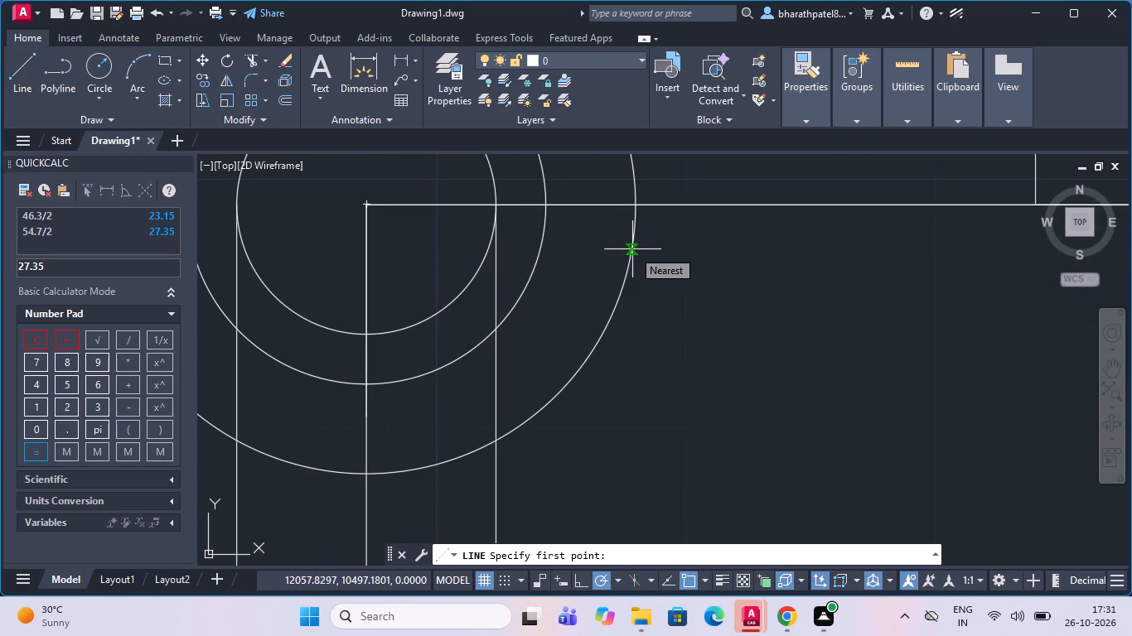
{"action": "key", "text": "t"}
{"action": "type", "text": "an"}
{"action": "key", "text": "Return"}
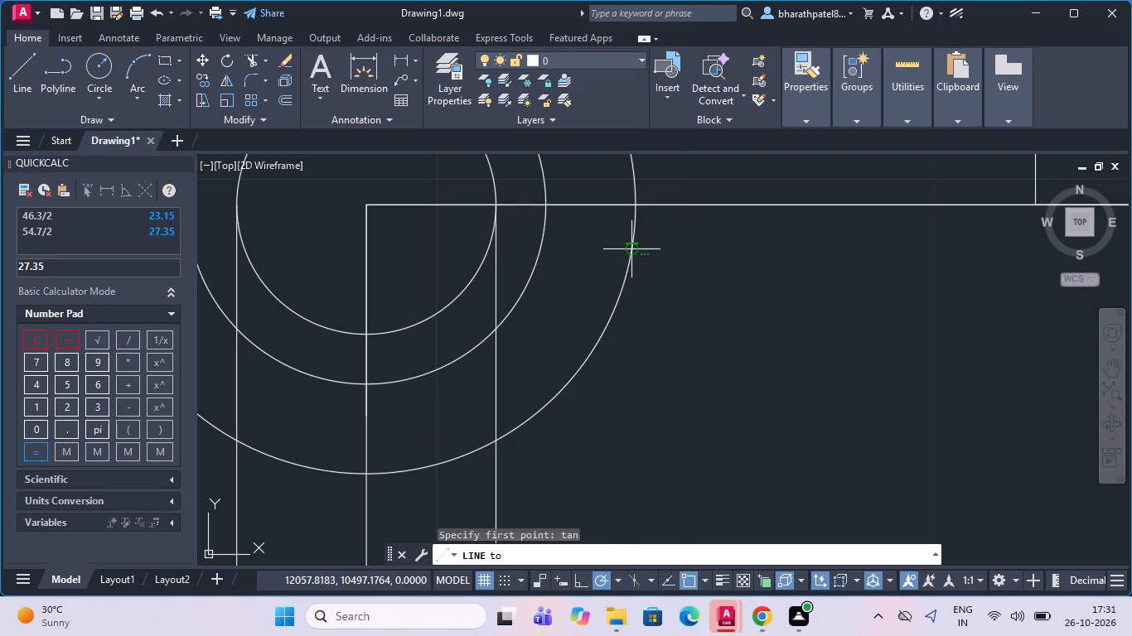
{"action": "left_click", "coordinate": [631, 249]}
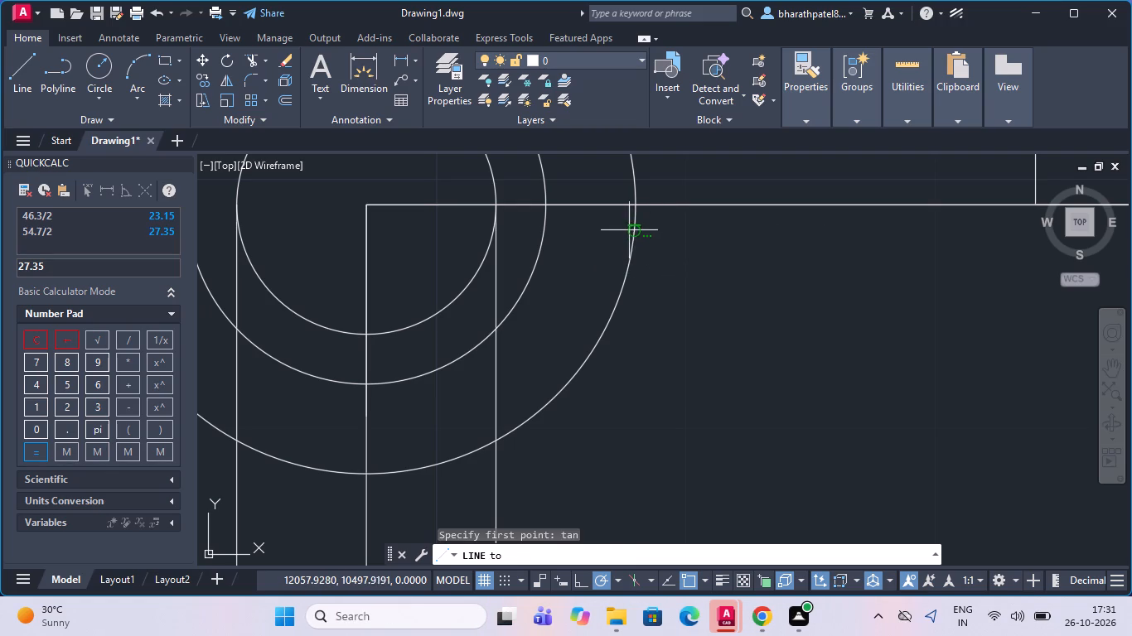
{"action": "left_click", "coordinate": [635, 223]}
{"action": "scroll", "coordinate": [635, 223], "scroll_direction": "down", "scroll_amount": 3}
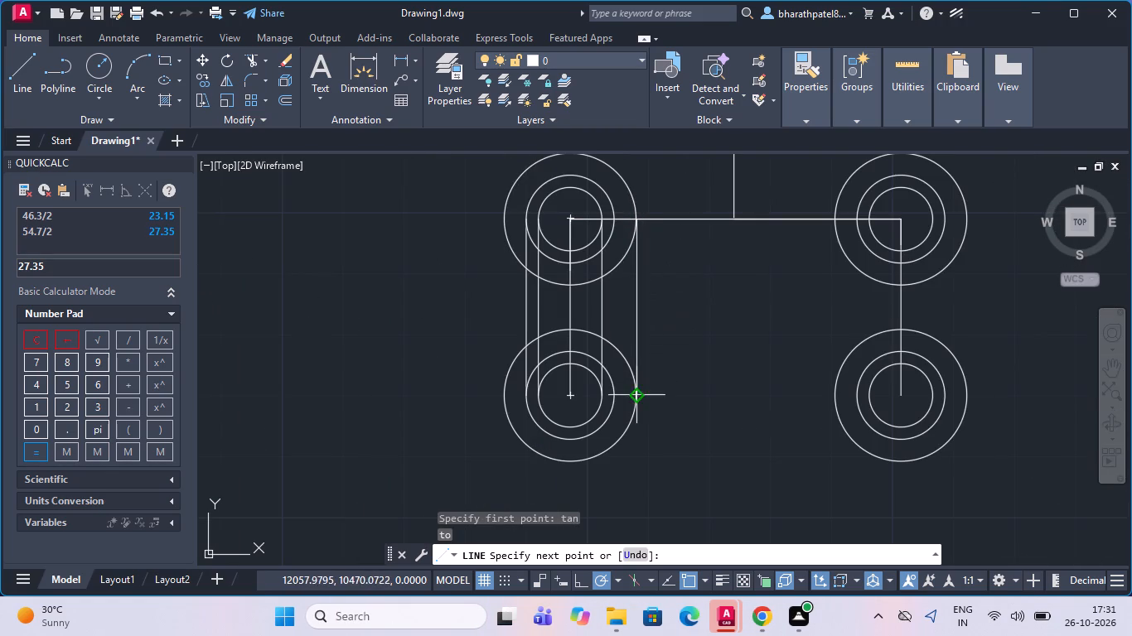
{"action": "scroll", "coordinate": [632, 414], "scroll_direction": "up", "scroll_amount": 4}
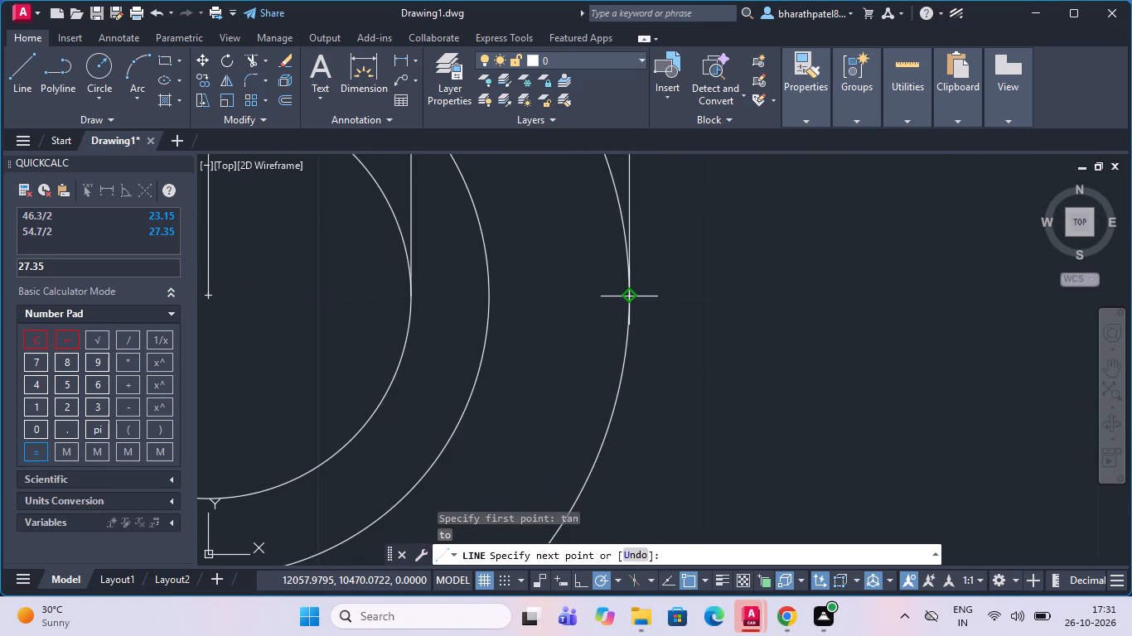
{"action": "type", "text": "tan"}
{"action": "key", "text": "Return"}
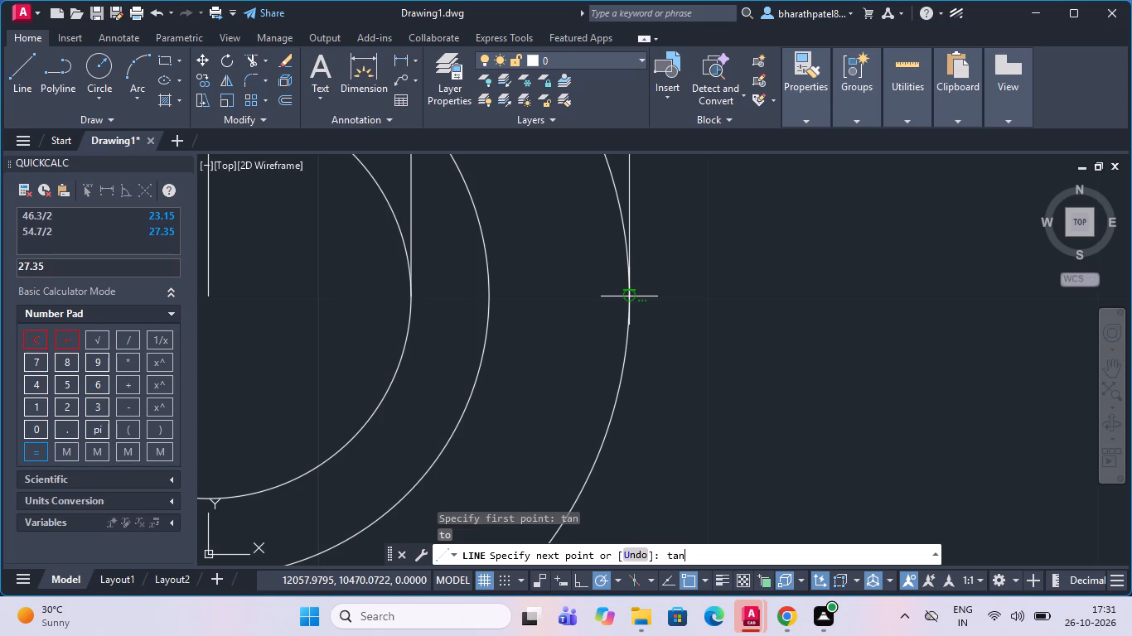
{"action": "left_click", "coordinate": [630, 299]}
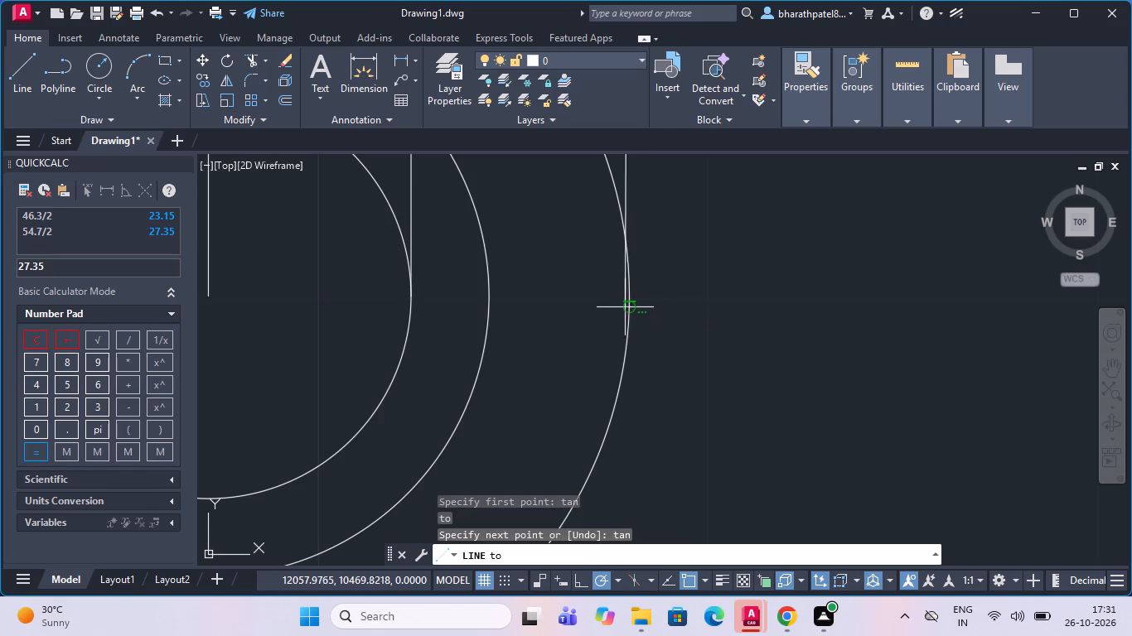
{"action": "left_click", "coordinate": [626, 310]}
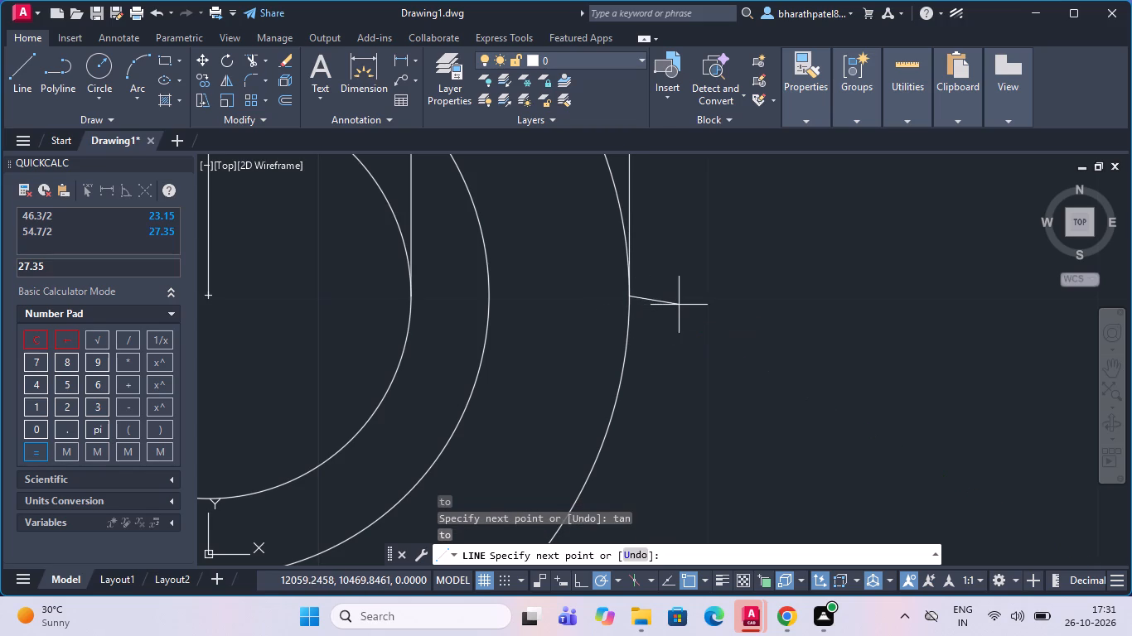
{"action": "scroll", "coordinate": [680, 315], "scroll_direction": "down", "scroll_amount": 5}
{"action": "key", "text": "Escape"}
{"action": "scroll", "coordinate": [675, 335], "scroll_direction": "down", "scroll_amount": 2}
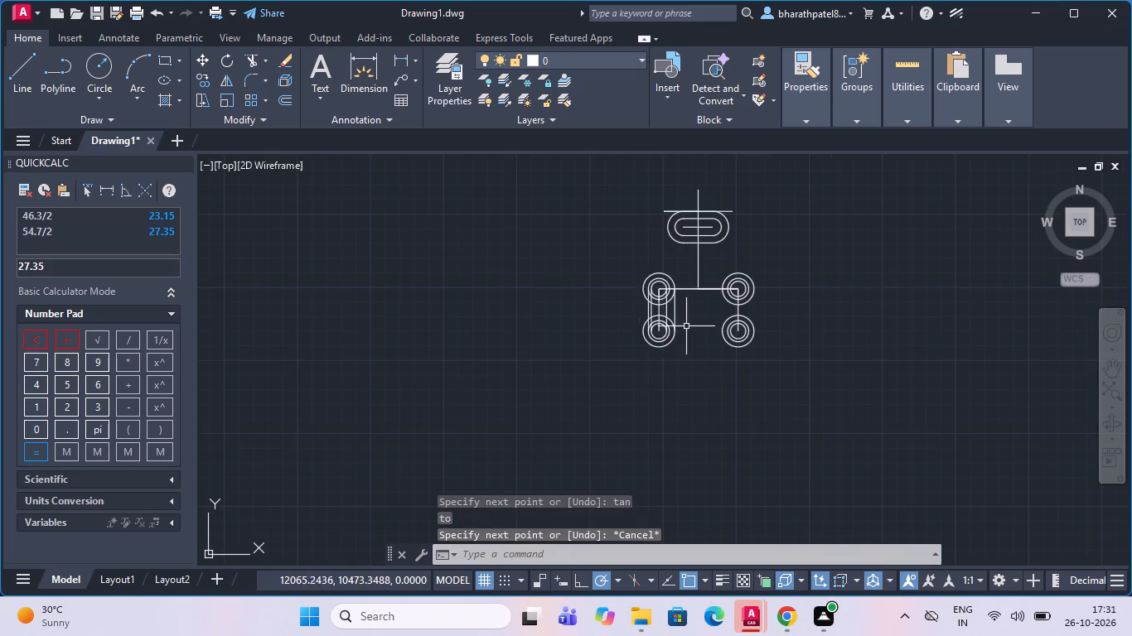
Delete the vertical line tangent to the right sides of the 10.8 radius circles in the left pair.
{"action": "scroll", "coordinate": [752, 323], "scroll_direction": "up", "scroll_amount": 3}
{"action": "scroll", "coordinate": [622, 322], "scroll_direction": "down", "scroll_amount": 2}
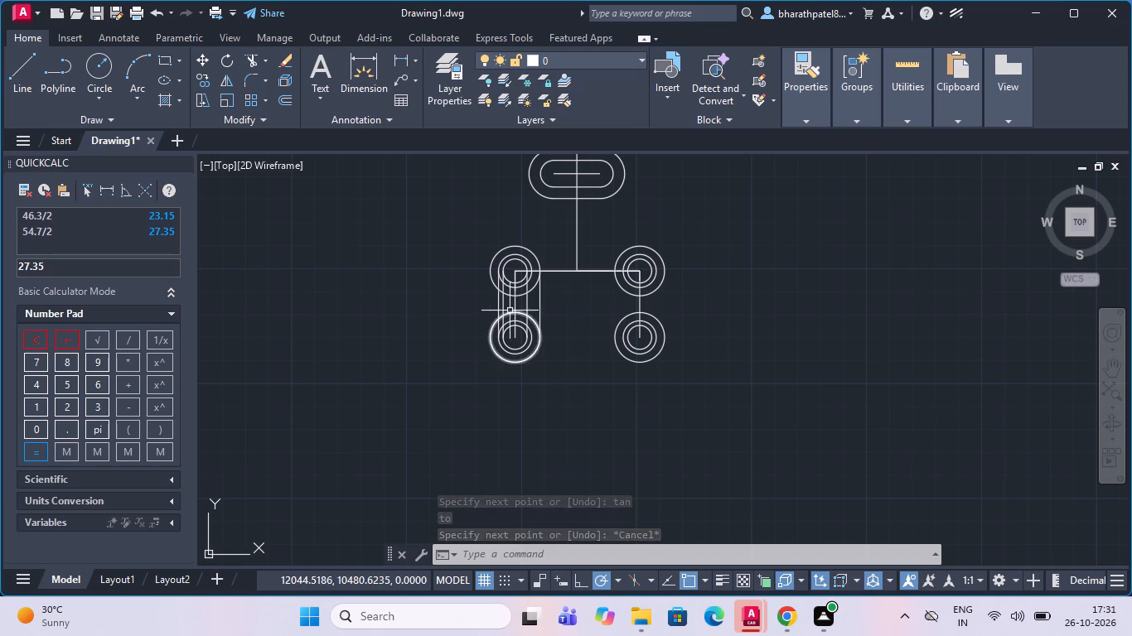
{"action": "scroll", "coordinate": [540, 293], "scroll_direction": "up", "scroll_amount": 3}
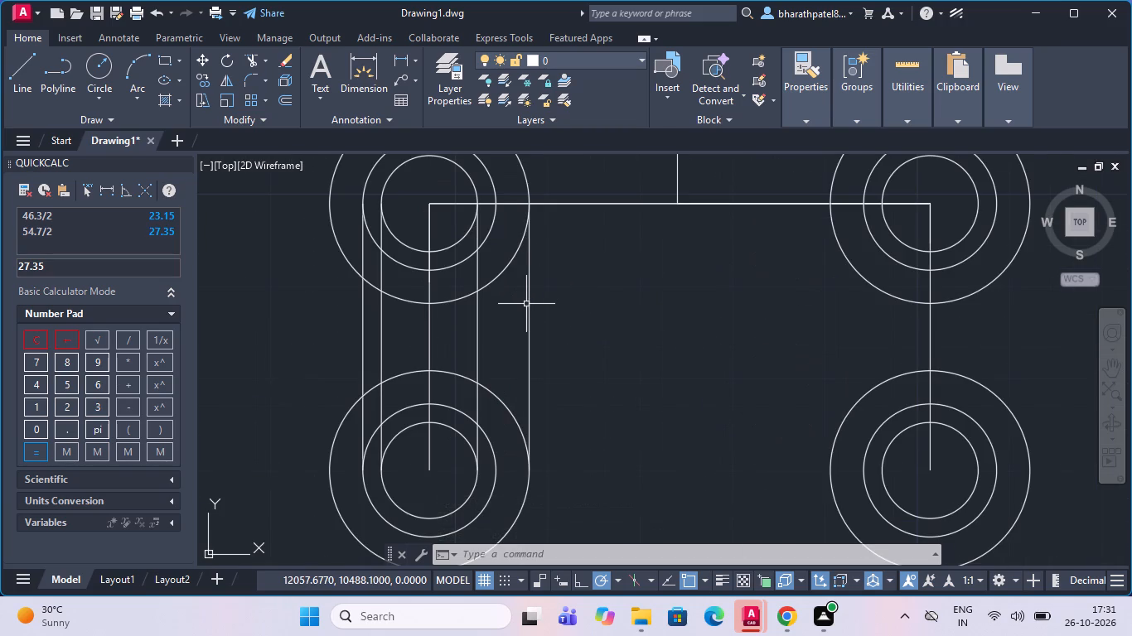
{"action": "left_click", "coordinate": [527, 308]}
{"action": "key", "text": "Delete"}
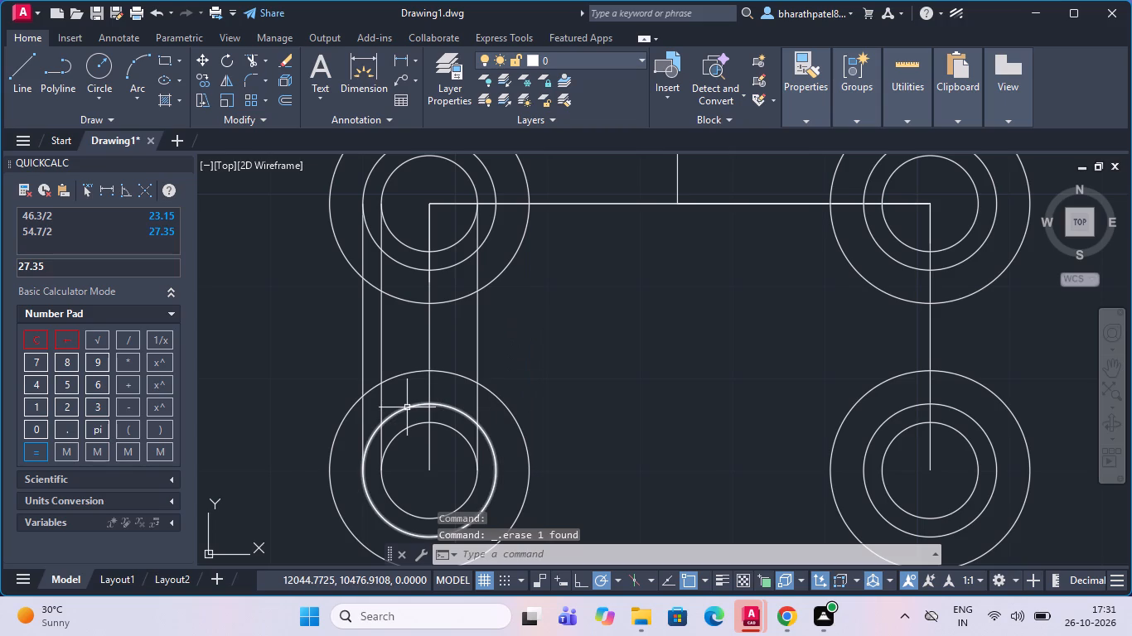
Draw a vertical line tangent to the outer left sides of the upper and lower 10.8 radius circles in the left pair.
{"action": "scroll", "coordinate": [409, 390], "scroll_direction": "down", "scroll_amount": 2}
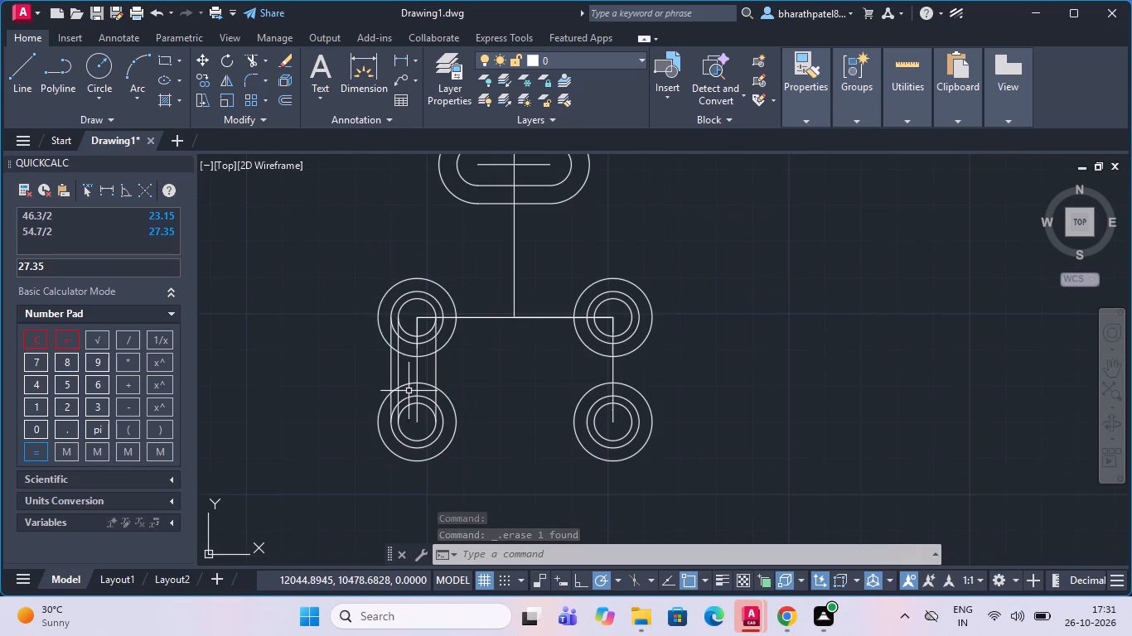
{"action": "left_click", "coordinate": [20, 75]}
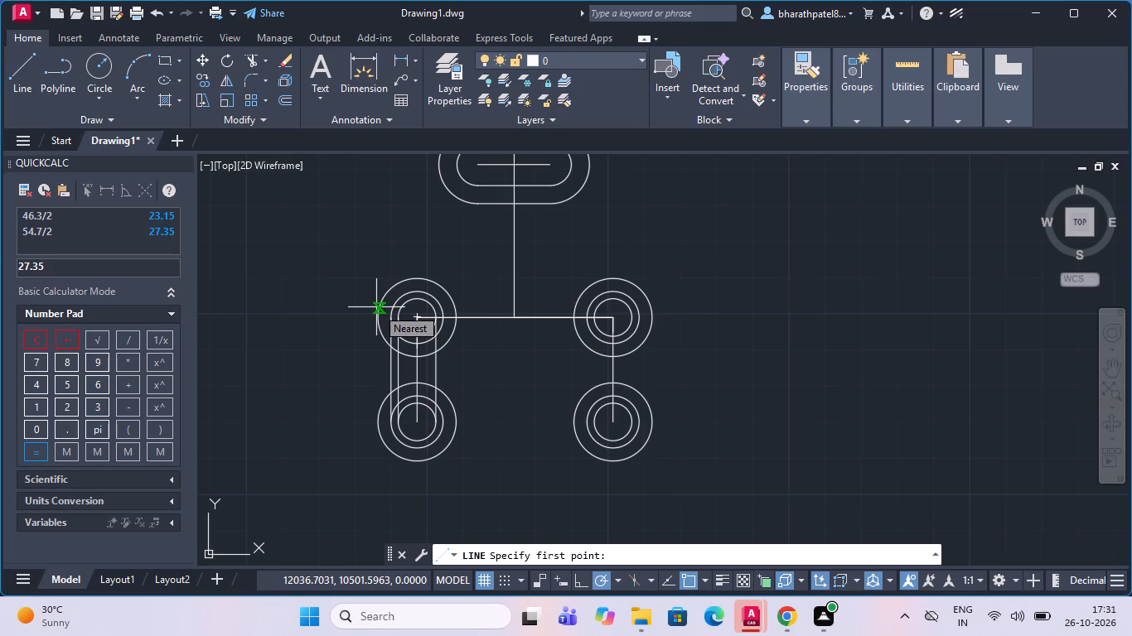
{"action": "scroll", "coordinate": [378, 316], "scroll_direction": "up", "scroll_amount": 3}
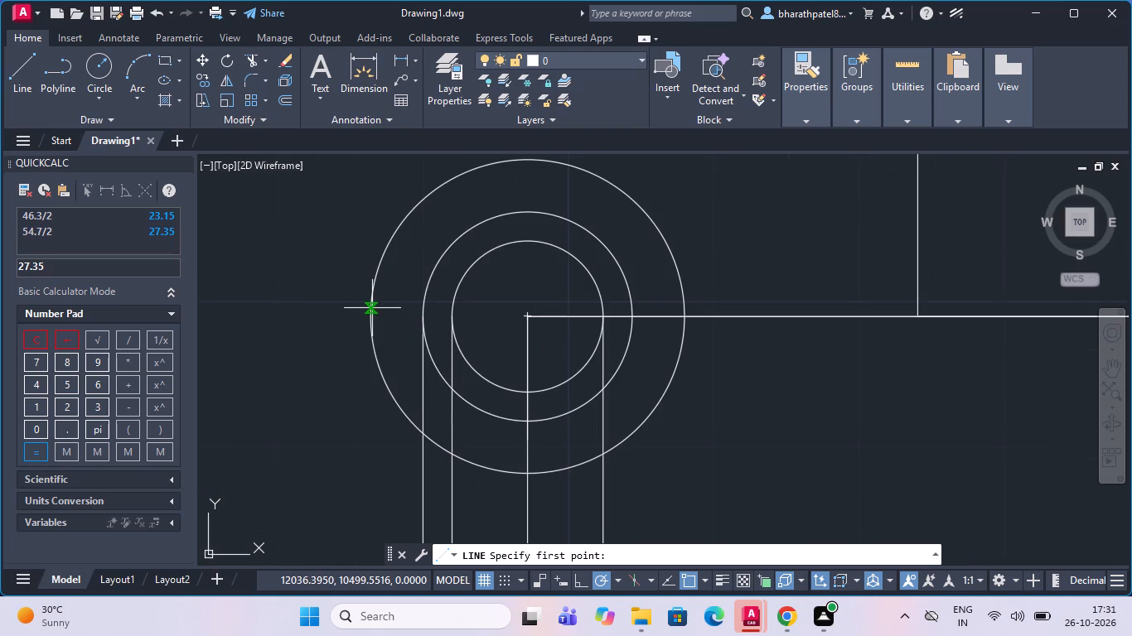
{"action": "type", "text": "tan"}
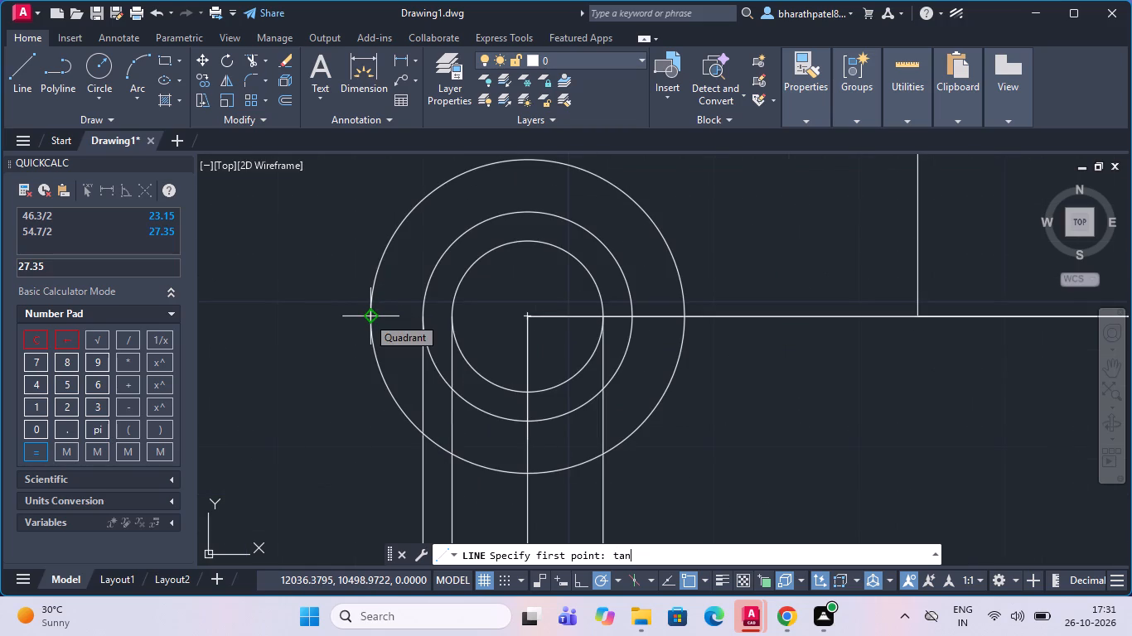
{"action": "key", "text": "Return"}
{"action": "left_click", "coordinate": [367, 316]}
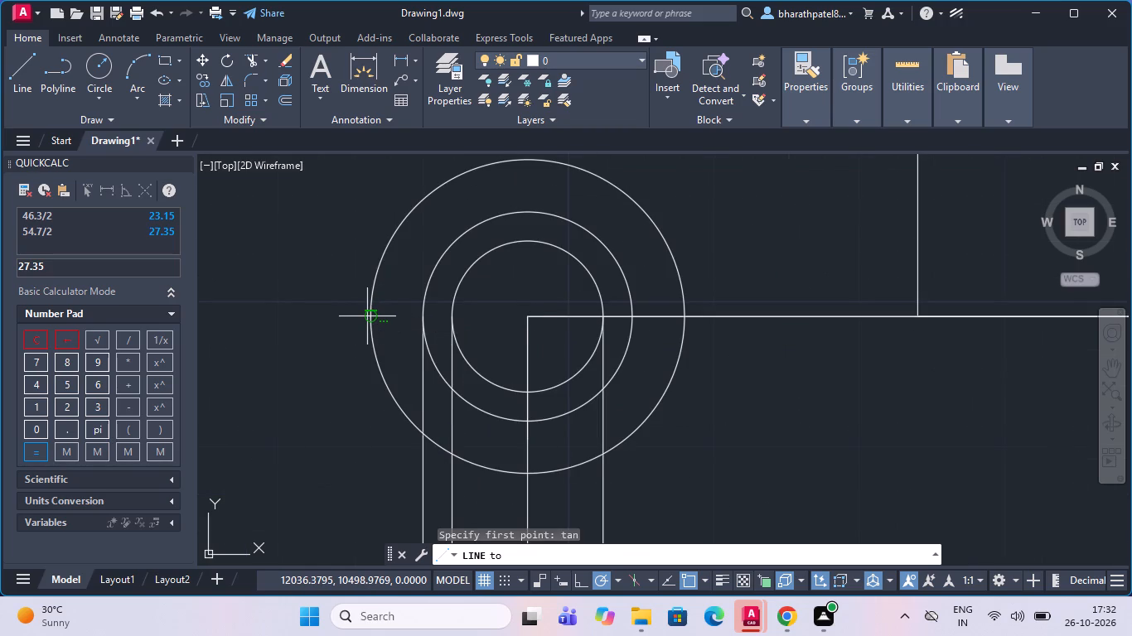
{"action": "scroll", "coordinate": [367, 316], "scroll_direction": "down", "scroll_amount": 2}
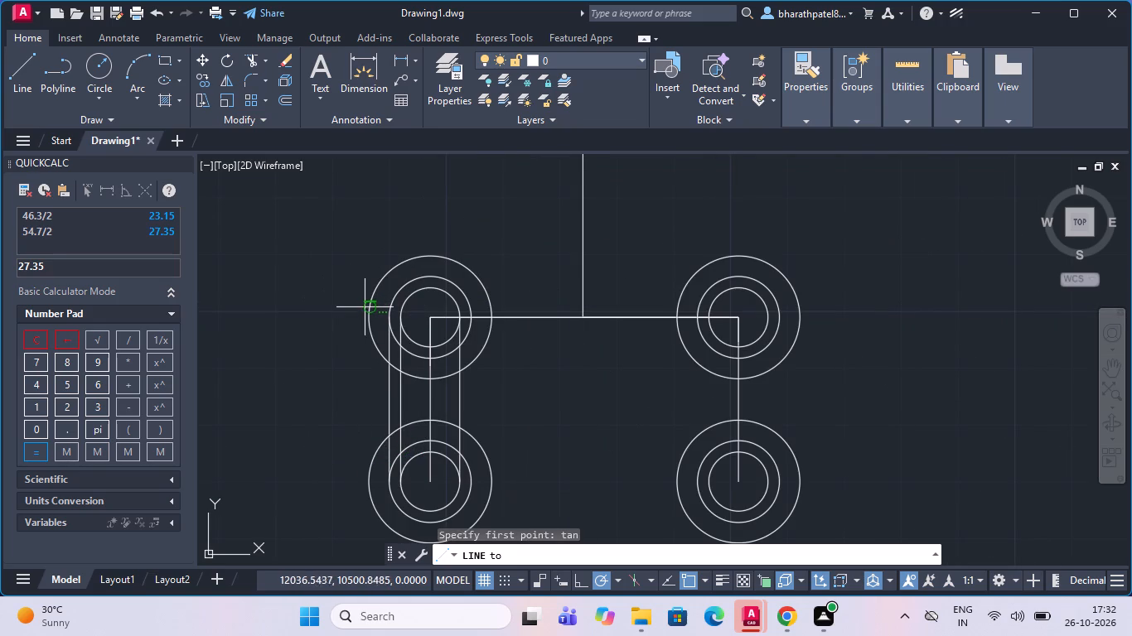
{"action": "left_click", "coordinate": [367, 311]}
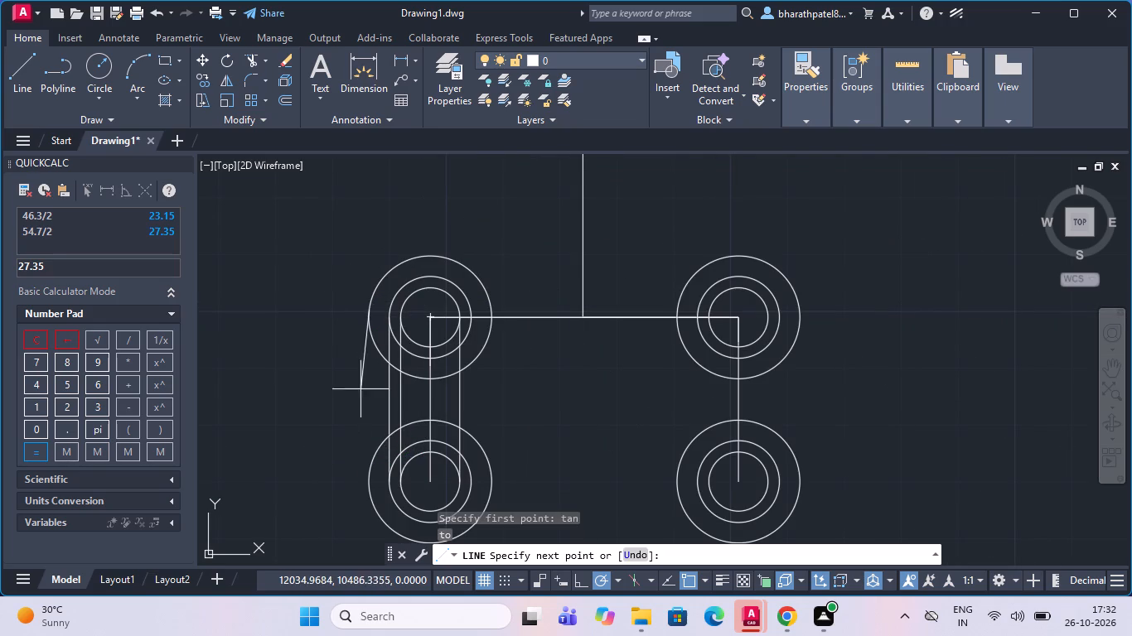
{"action": "scroll", "coordinate": [361, 407], "scroll_direction": "down", "scroll_amount": 3}
{"action": "scroll", "coordinate": [354, 454], "scroll_direction": "up", "scroll_amount": 4}
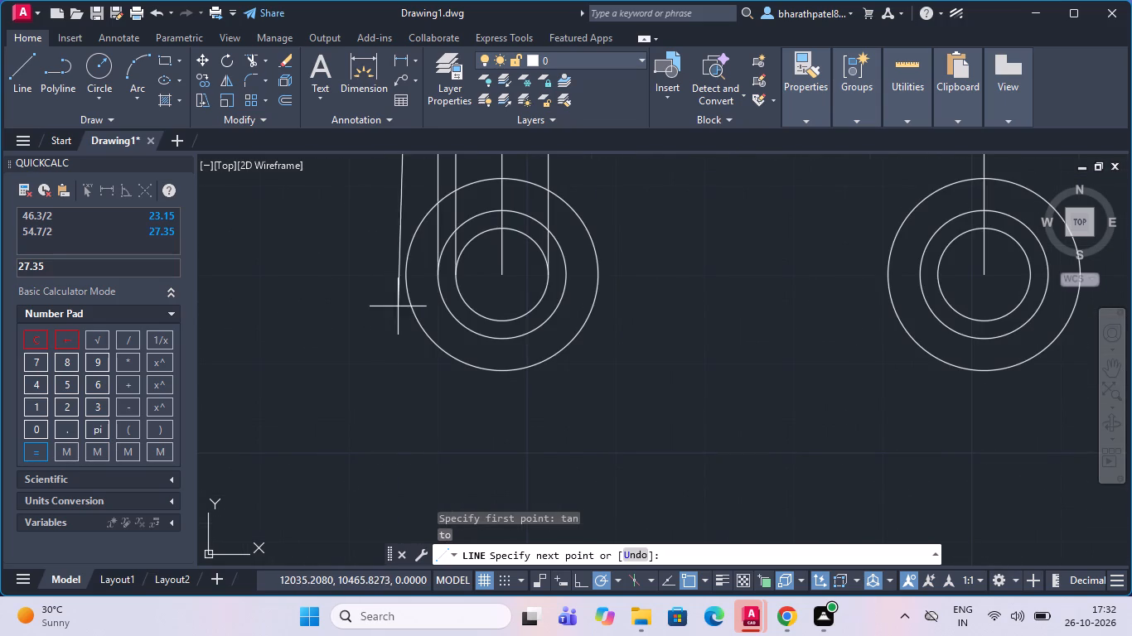
{"action": "type", "text": "tan"}
{"action": "key", "text": "Return"}
{"action": "left_click", "coordinate": [405, 270]}
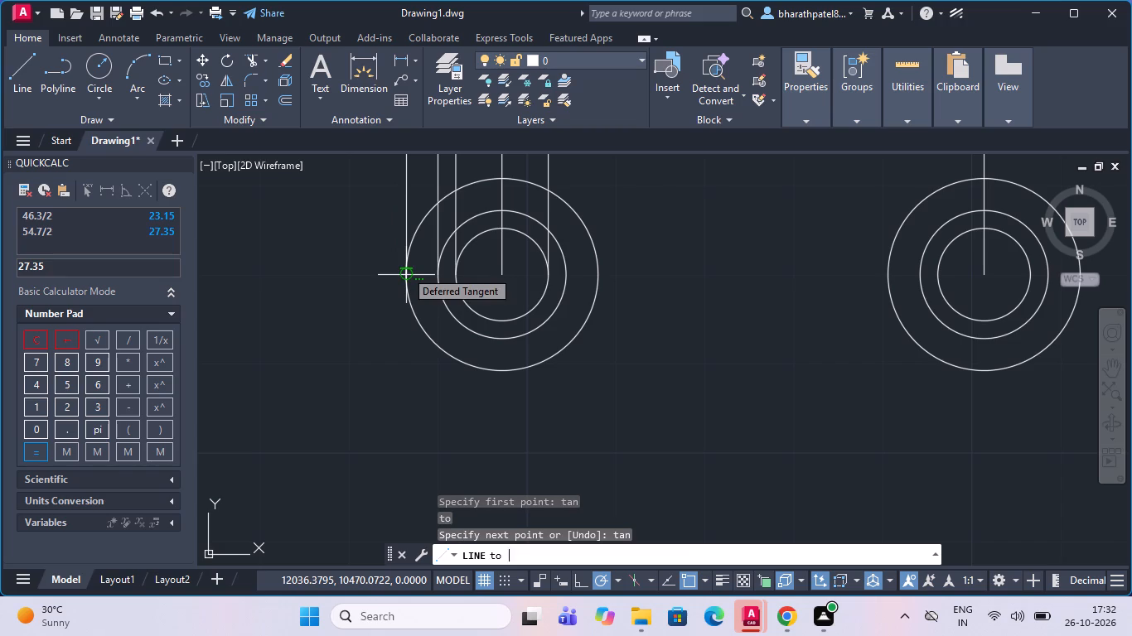
{"action": "left_click", "coordinate": [405, 273]}
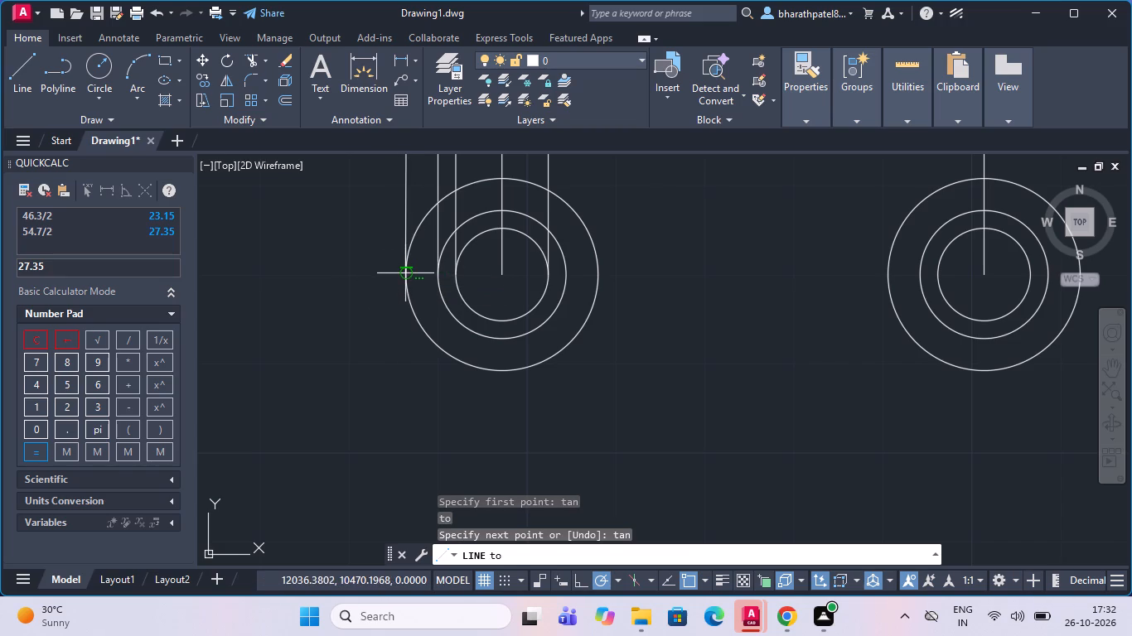
{"action": "scroll", "coordinate": [382, 296], "scroll_direction": "down", "scroll_amount": 3}
{"action": "key", "text": "Escape"}
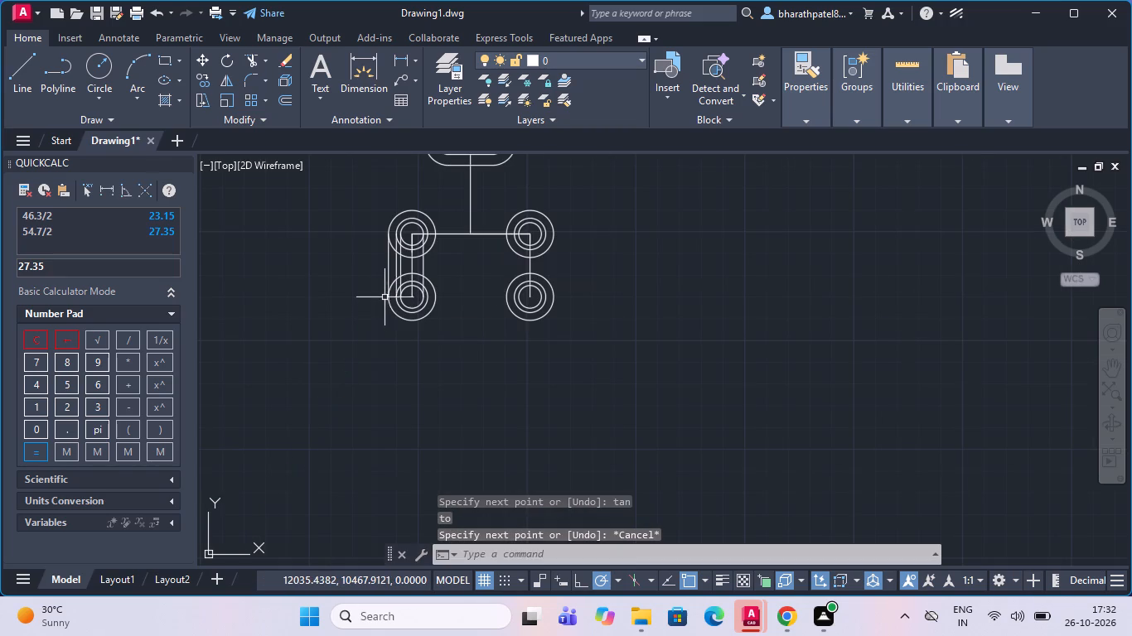
Draw a vertical line tangent to the inner left sides of the upper and lower 5.2 radius circles in the right pair.
{"action": "left_click", "coordinate": [24, 70]}
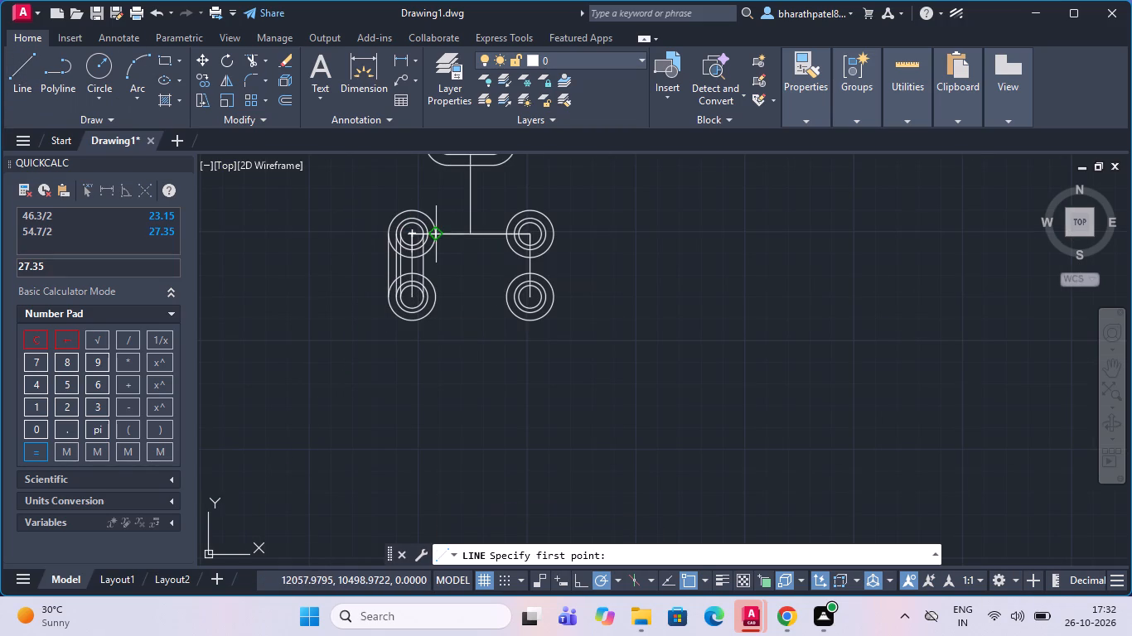
{"action": "scroll", "coordinate": [507, 237], "scroll_direction": "up", "scroll_amount": 3}
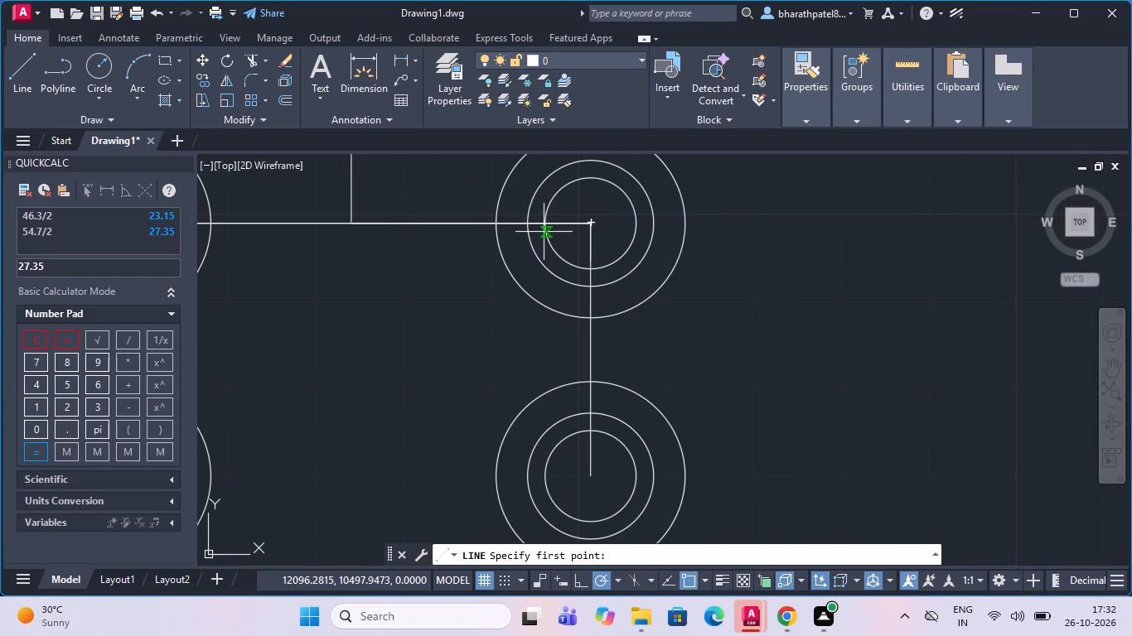
{"action": "type", "text": "tan"}
{"action": "key", "text": "Return"}
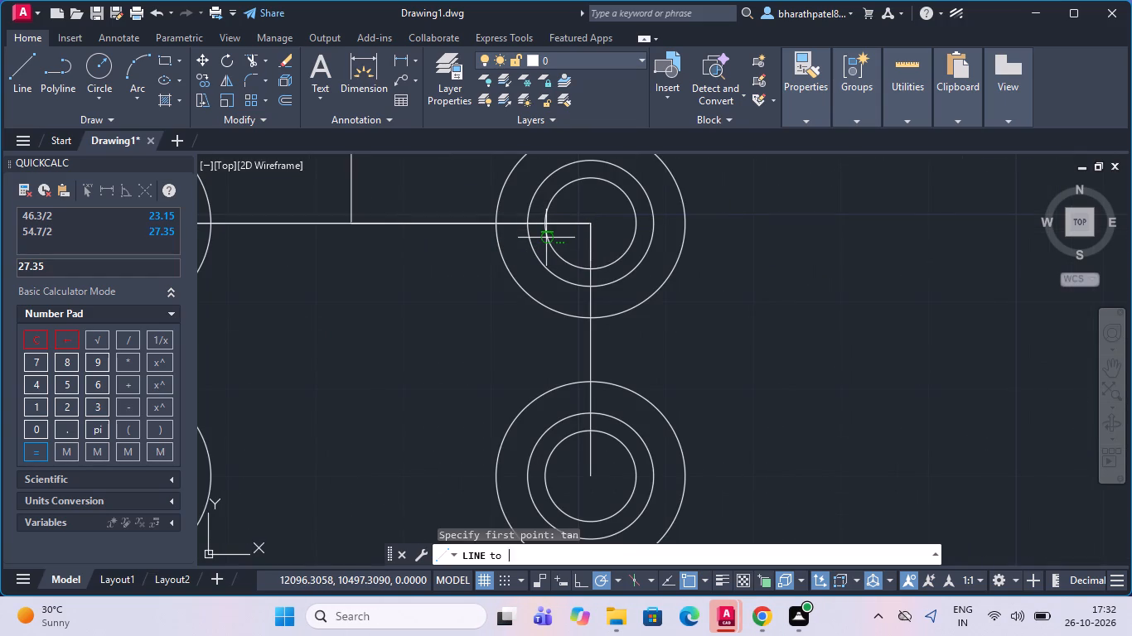
{"action": "left_click", "coordinate": [546, 238]}
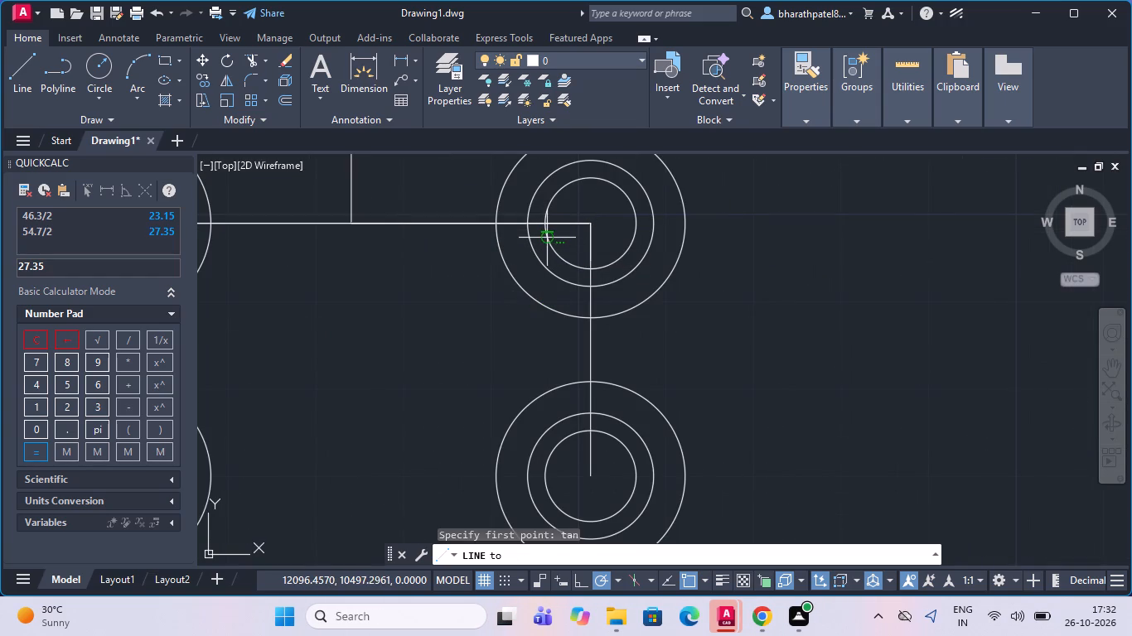
{"action": "left_click", "coordinate": [546, 237]}
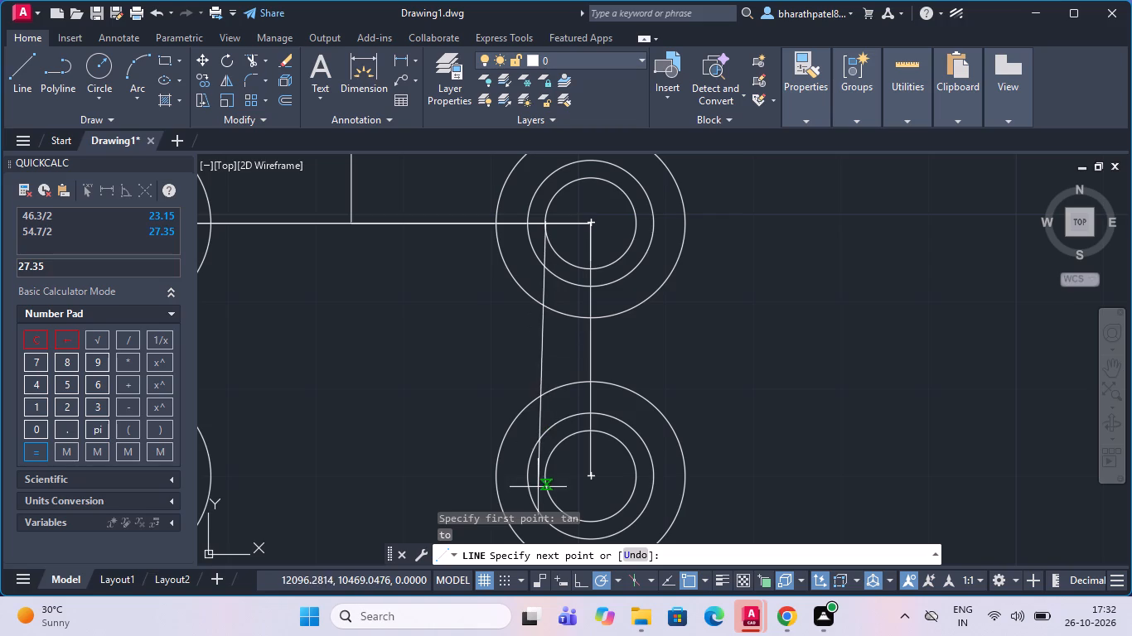
{"action": "type", "text": "tan"}
{"action": "key", "text": "Return"}
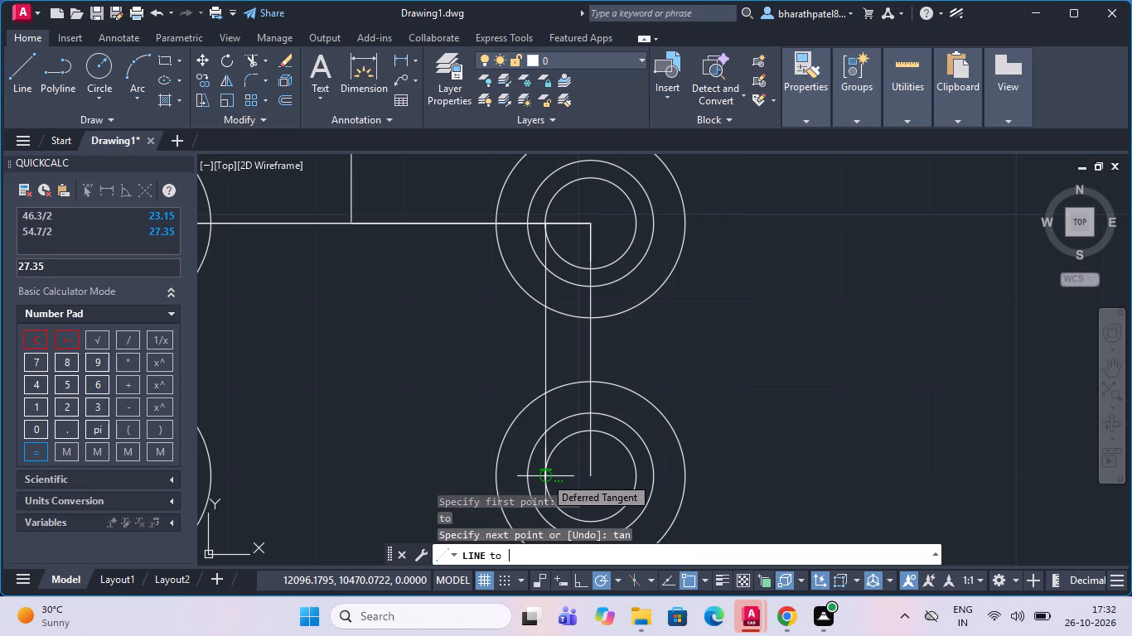
{"action": "left_click", "coordinate": [544, 476]}
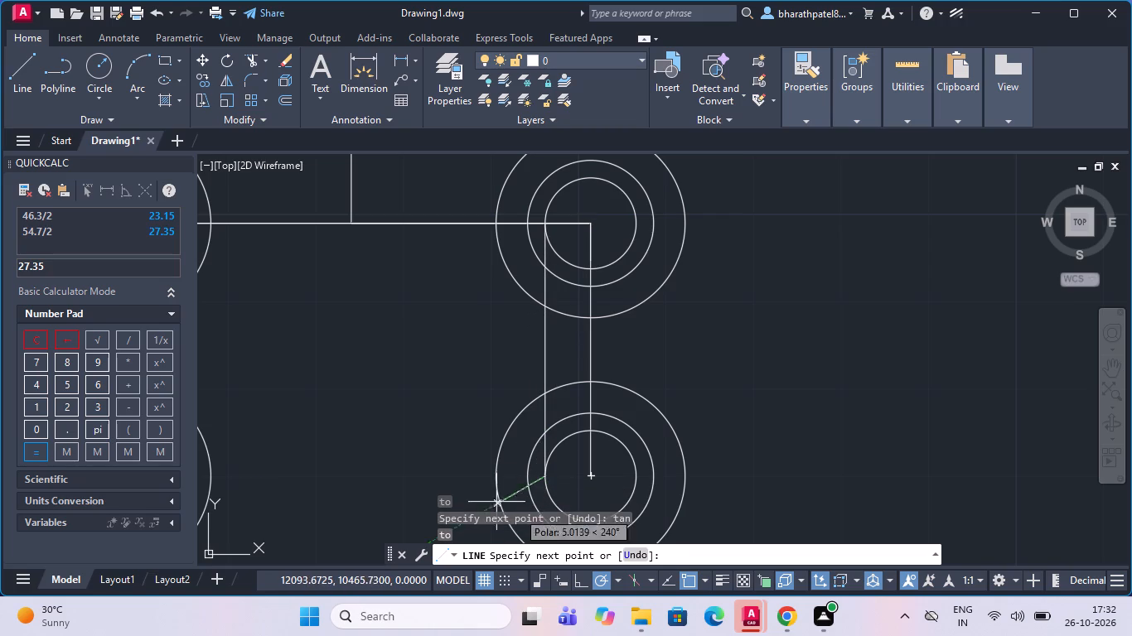
{"action": "key", "text": "Escape"}
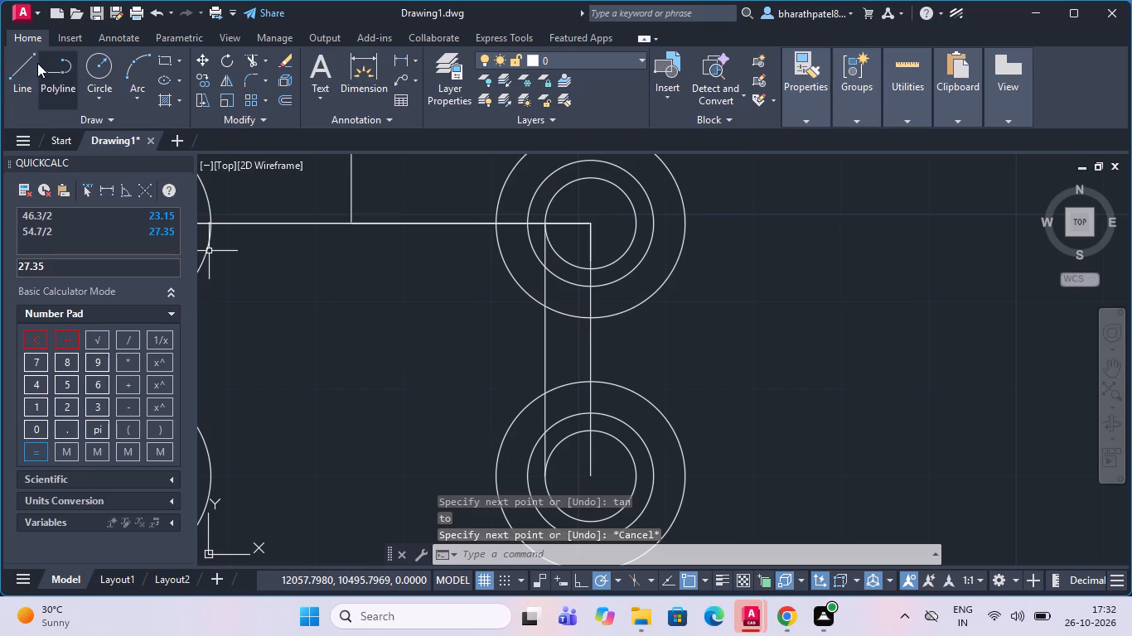
Draw a vertical line tangent to the inner left sides of the upper and lower 7.2 radius circles in the right pair.
{"action": "left_click", "coordinate": [36, 62]}
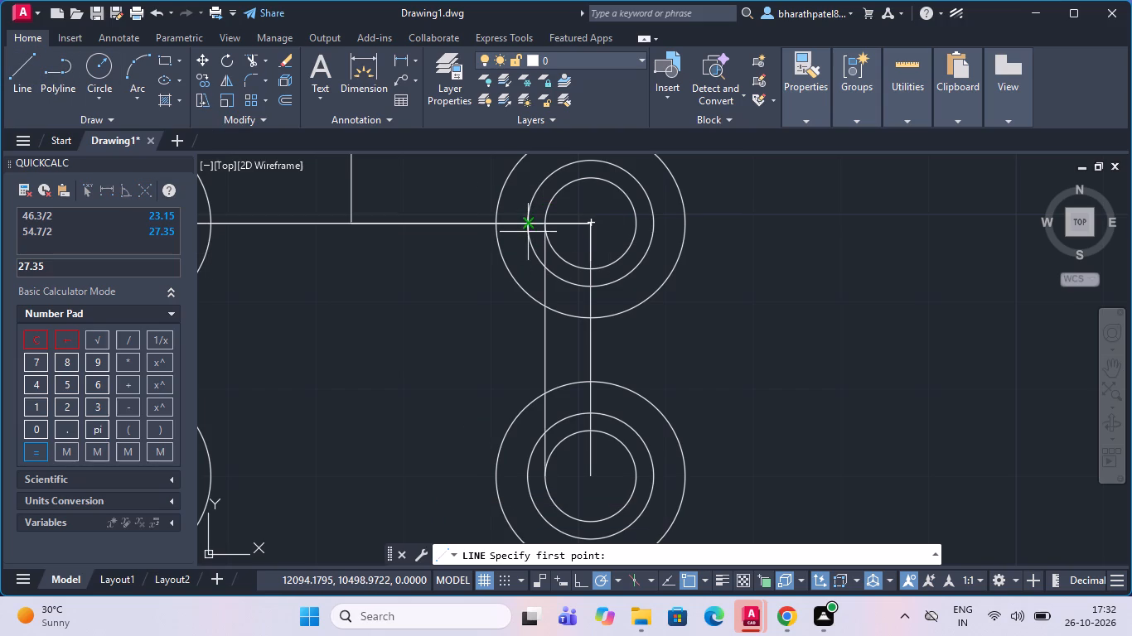
{"action": "type", "text": "tan"}
{"action": "key", "text": "Return"}
{"action": "left_click", "coordinate": [528, 237]}
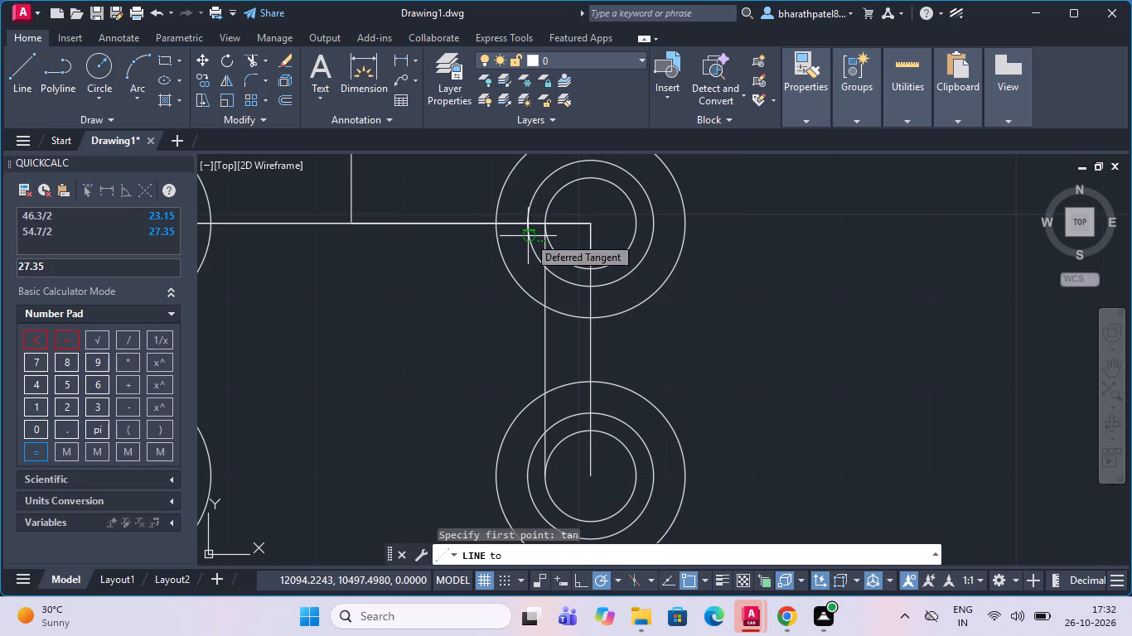
{"action": "scroll", "coordinate": [526, 287], "scroll_direction": "down", "scroll_amount": 2}
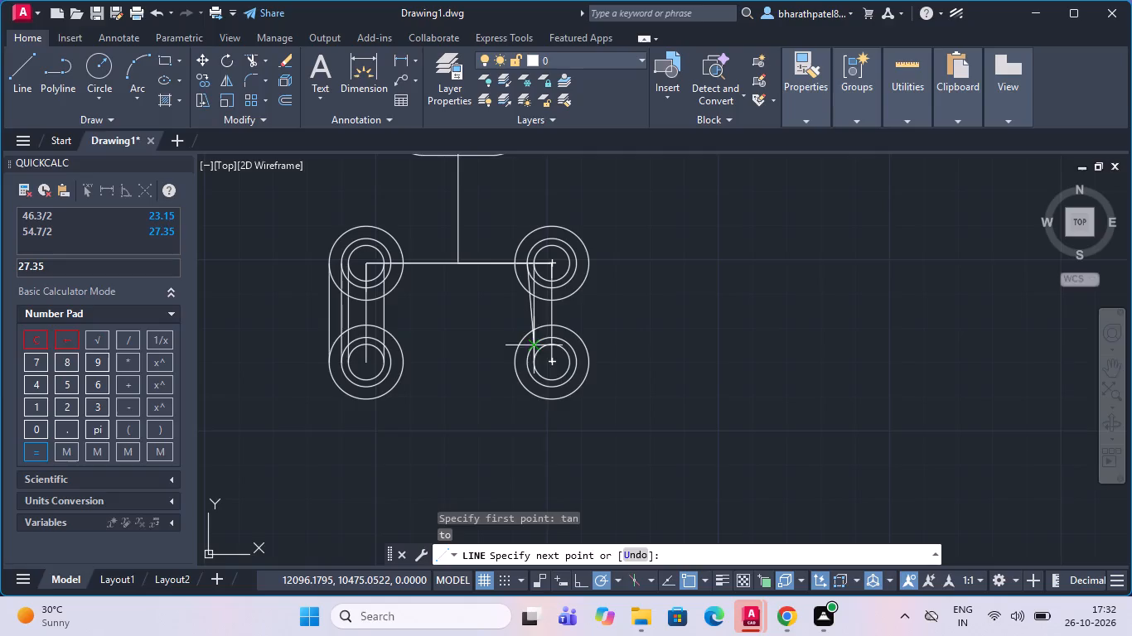
{"action": "scroll", "coordinate": [525, 374], "scroll_direction": "up", "scroll_amount": 2}
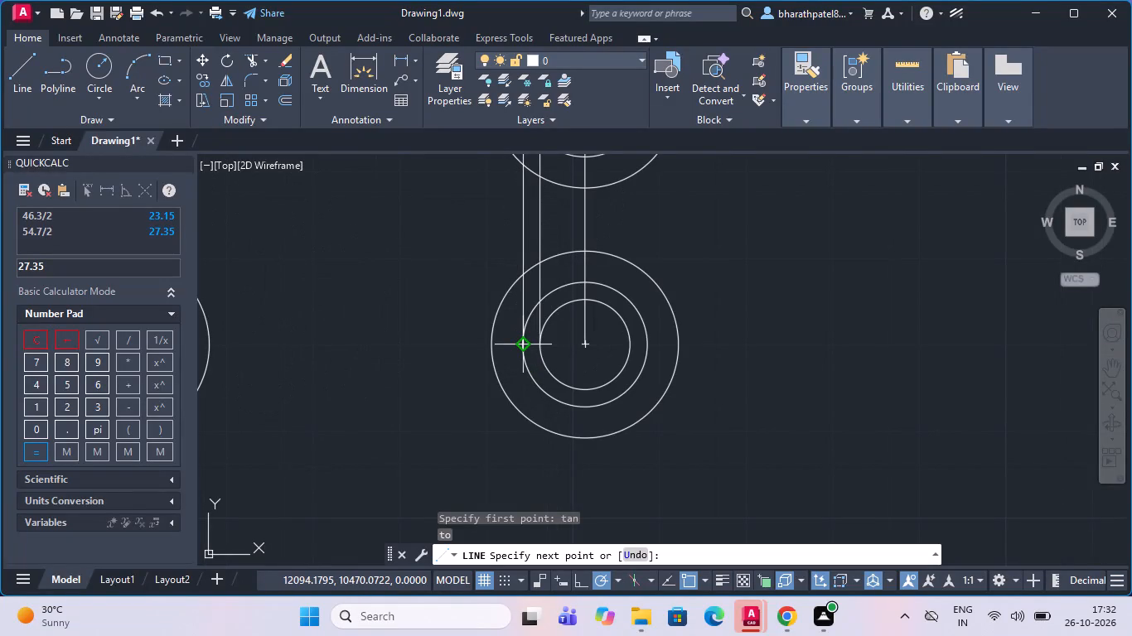
{"action": "type", "text": "tan"}
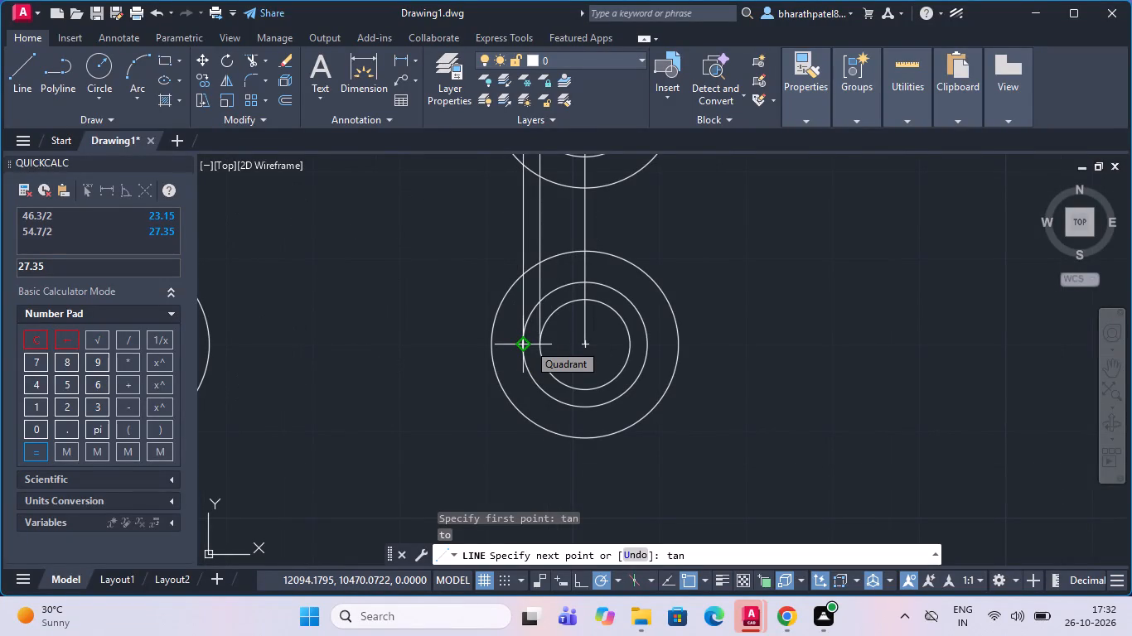
{"action": "key", "text": "Return"}
{"action": "left_click", "coordinate": [528, 343]}
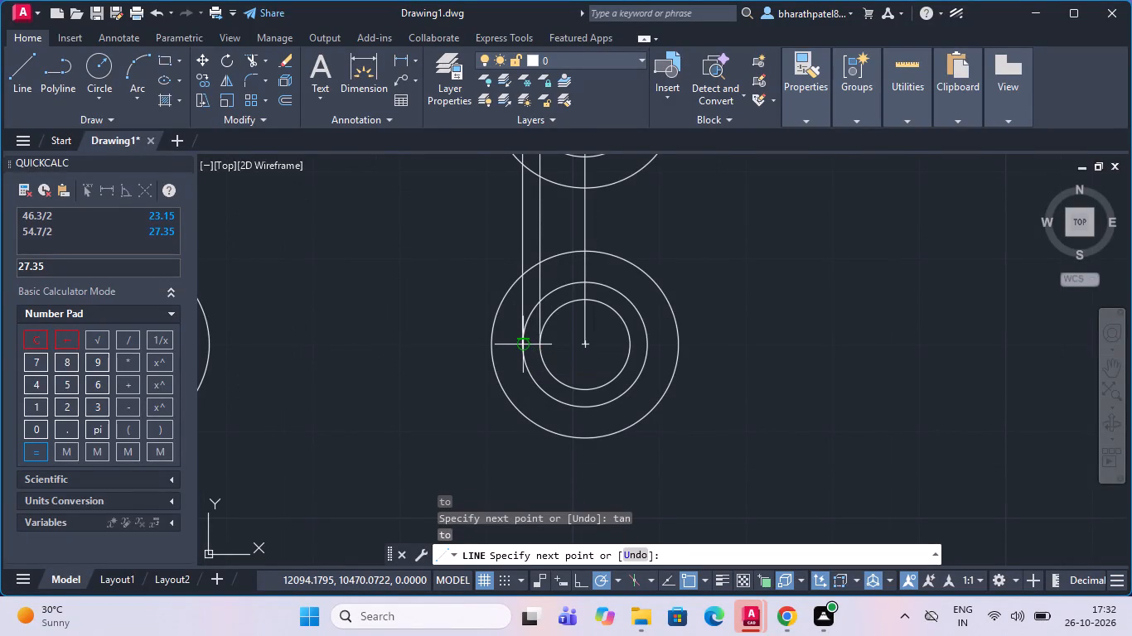
{"action": "key", "text": "Escape"}
Draw a vertical line tangent to the right sides of the upper and lower 5.2 radius circles in the right pair.
{"action": "scroll", "coordinate": [483, 394], "scroll_direction": "down", "scroll_amount": 2}
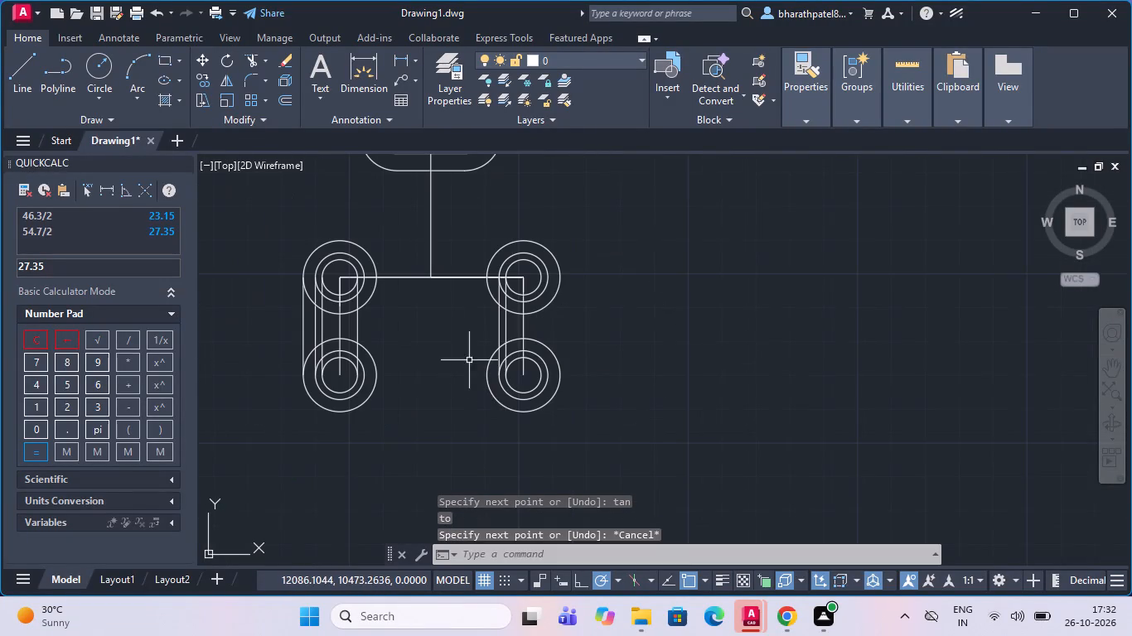
{"action": "left_click", "coordinate": [14, 74]}
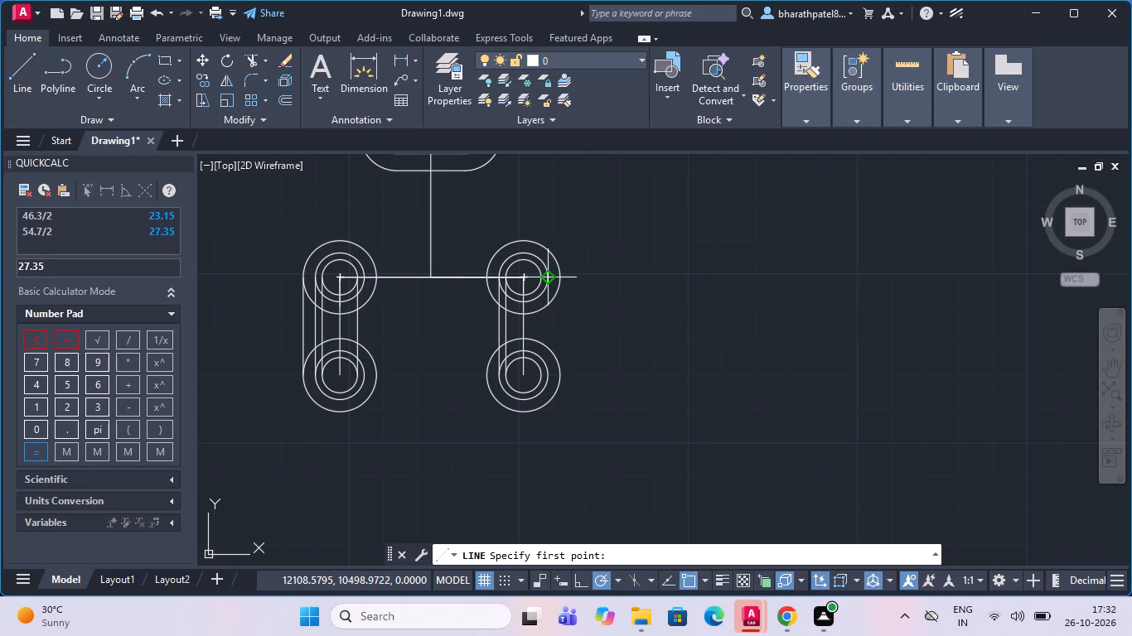
{"action": "scroll", "coordinate": [543, 281], "scroll_direction": "up", "scroll_amount": 4}
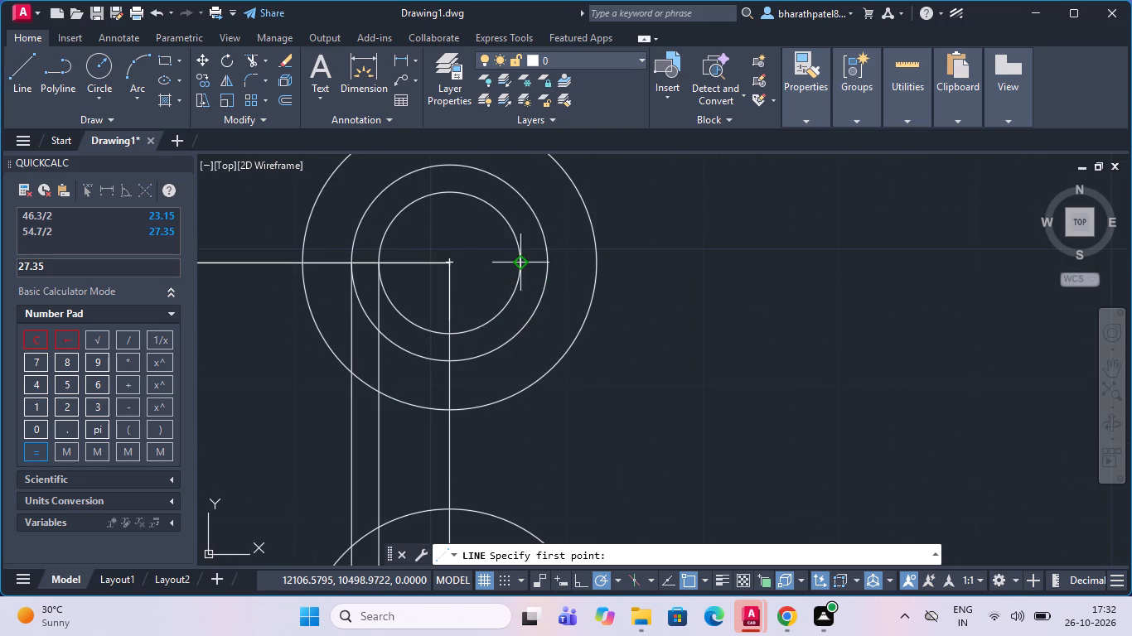
{"action": "type", "text": "tan"}
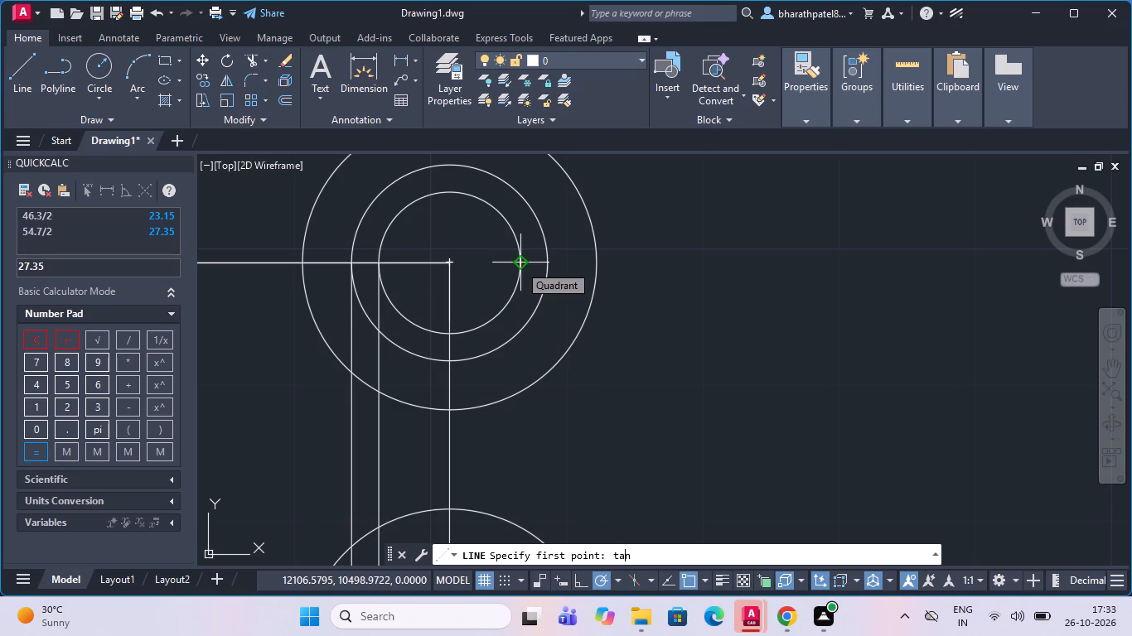
{"action": "key", "text": "Return"}
{"action": "left_click", "coordinate": [519, 264]}
{"action": "scroll", "coordinate": [519, 264], "scroll_direction": "down", "scroll_amount": 4}
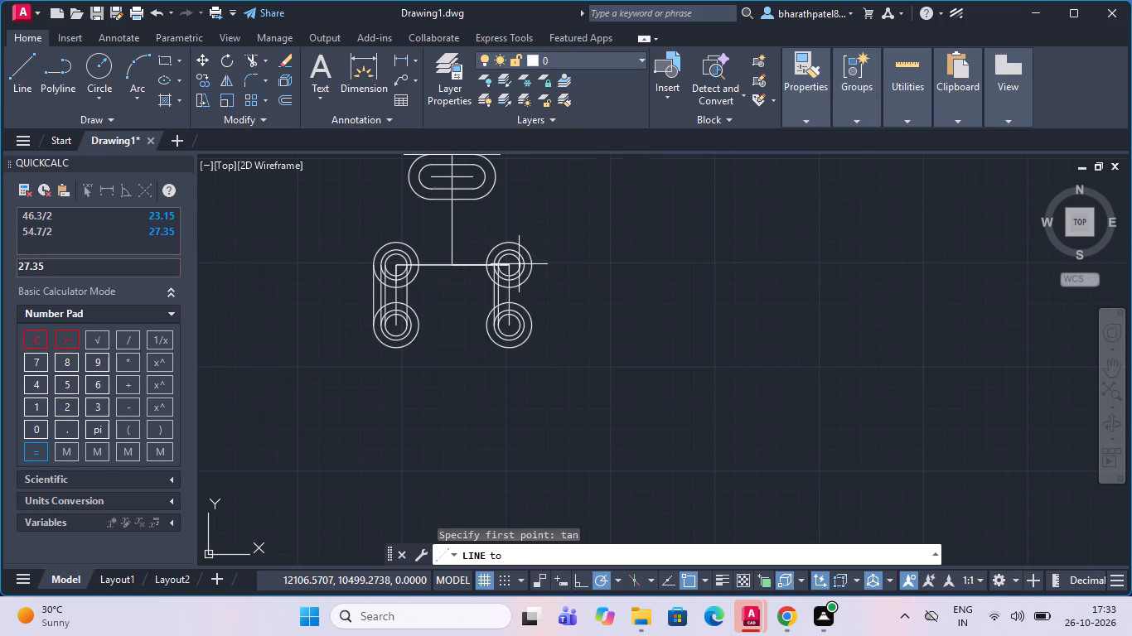
{"action": "scroll", "coordinate": [525, 267], "scroll_direction": "up", "scroll_amount": 3}
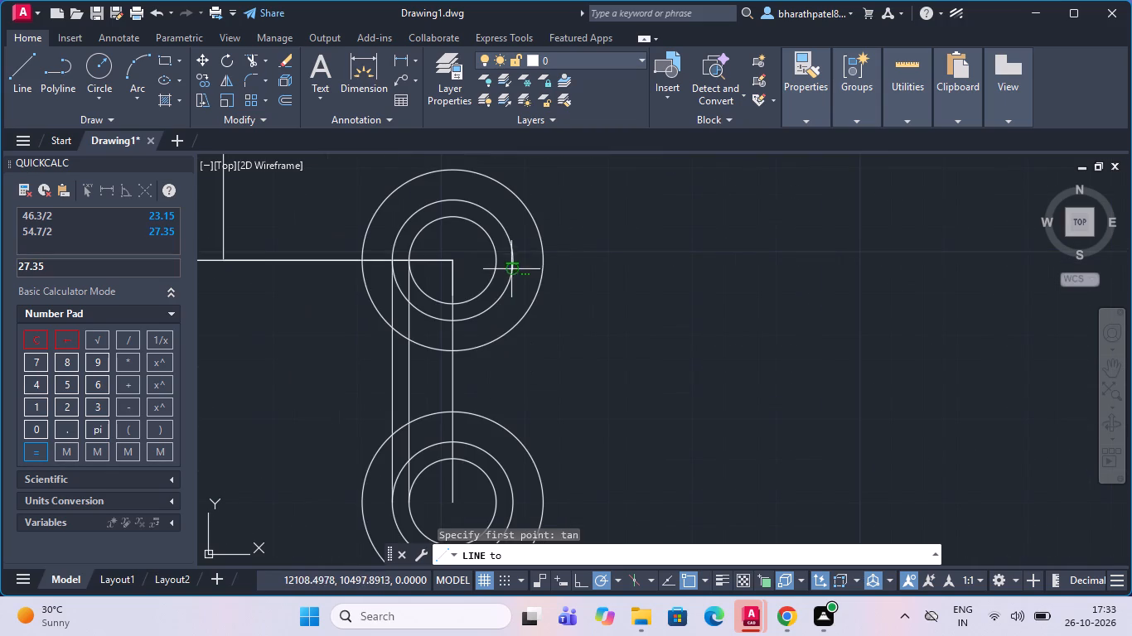
{"action": "left_click", "coordinate": [496, 258]}
{"action": "scroll", "coordinate": [496, 258], "scroll_direction": "down", "scroll_amount": 3}
{"action": "scroll", "coordinate": [496, 311], "scroll_direction": "up", "scroll_amount": 4}
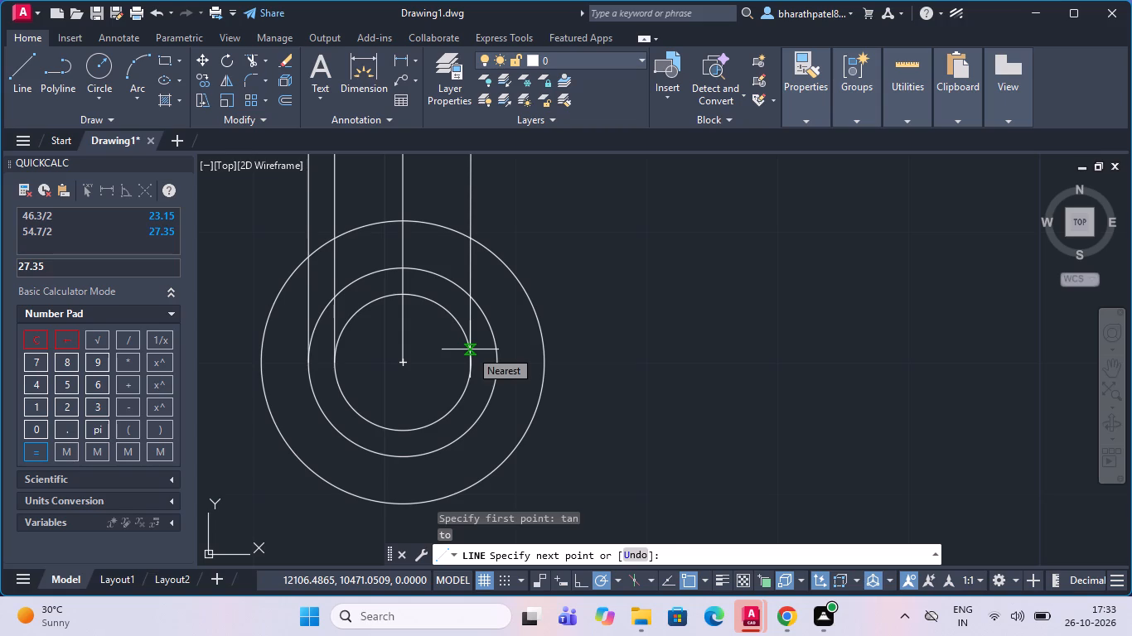
{"action": "type", "text": "tan"}
{"action": "key", "text": "Return"}
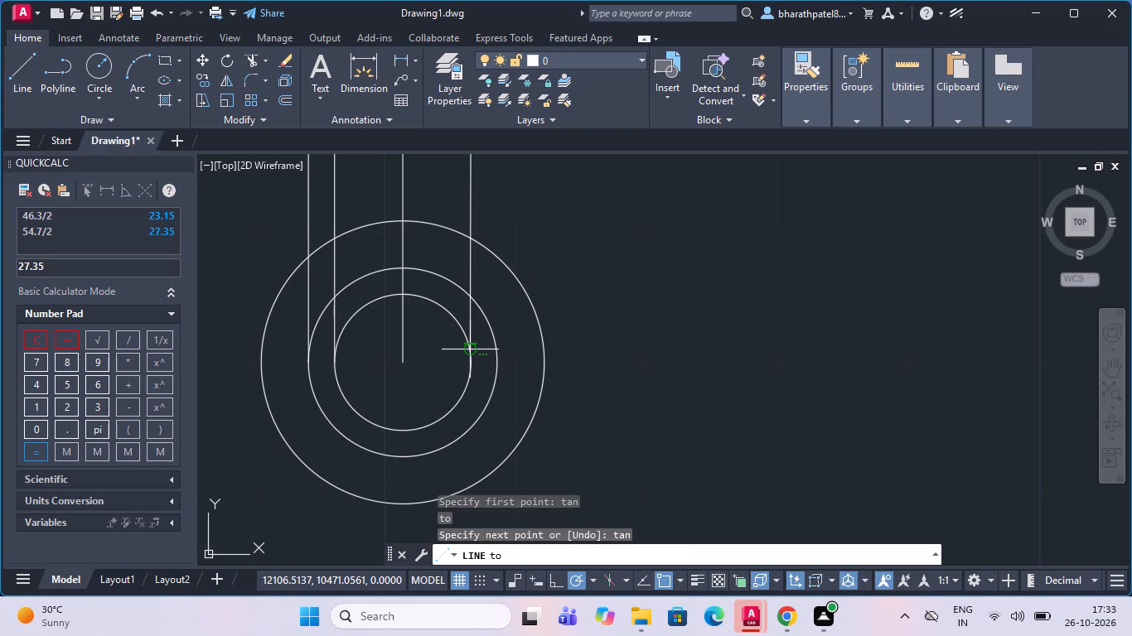
{"action": "left_click", "coordinate": [470, 349]}
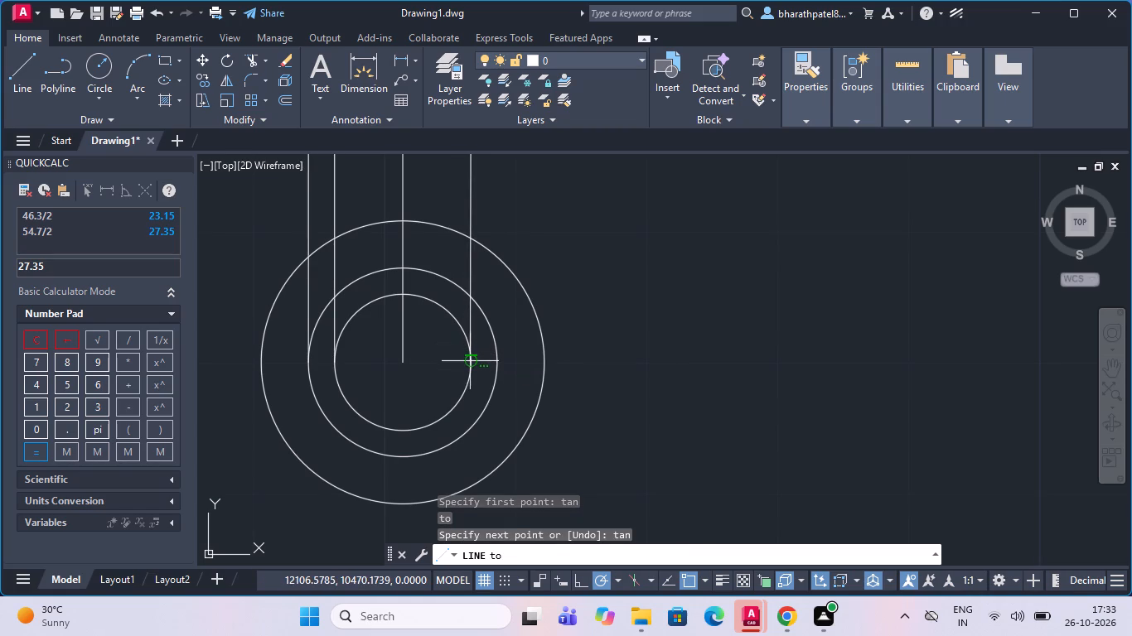
{"action": "left_click", "coordinate": [470, 361]}
{"action": "key", "text": "Escape"}
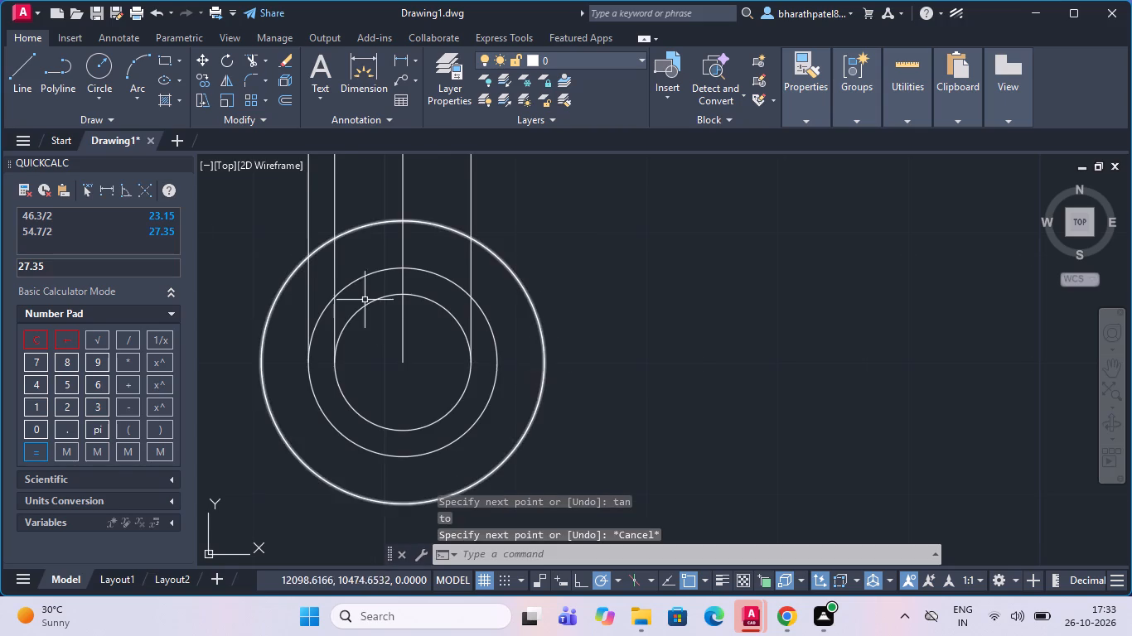
Draw a vertical line tangent to the right sides of the upper and lower 7.2 radius circles in the right pair.
{"action": "scroll", "coordinate": [359, 294], "scroll_direction": "down", "scroll_amount": 3}
{"action": "left_click", "coordinate": [25, 70]}
{"action": "scroll", "coordinate": [481, 290], "scroll_direction": "down", "scroll_amount": 1}
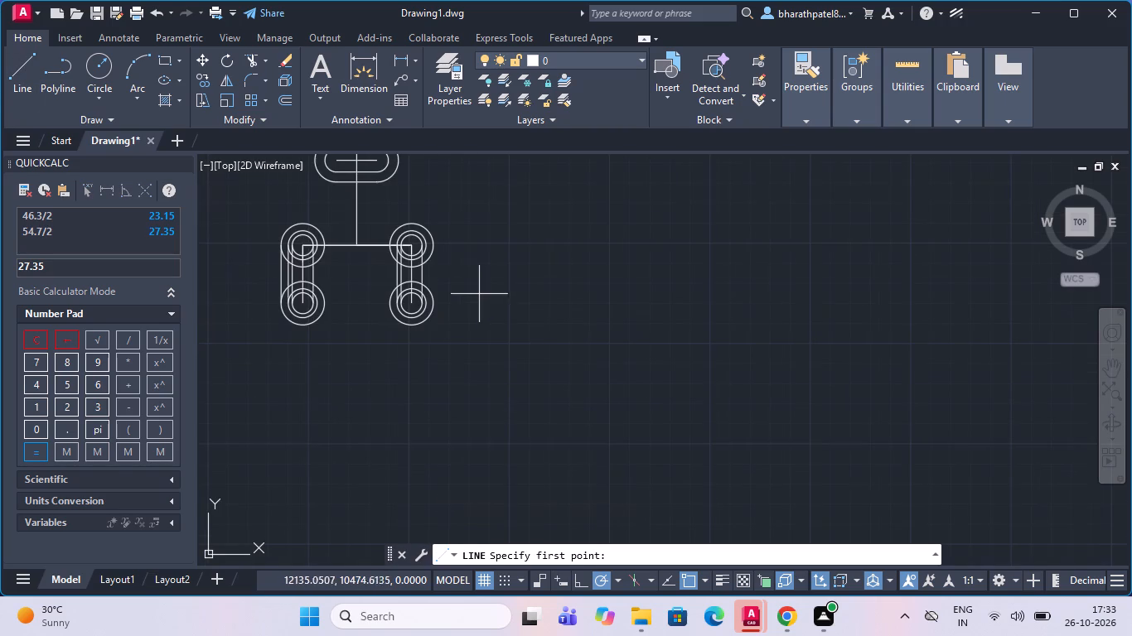
{"action": "scroll", "coordinate": [418, 248], "scroll_direction": "up", "scroll_amount": 4}
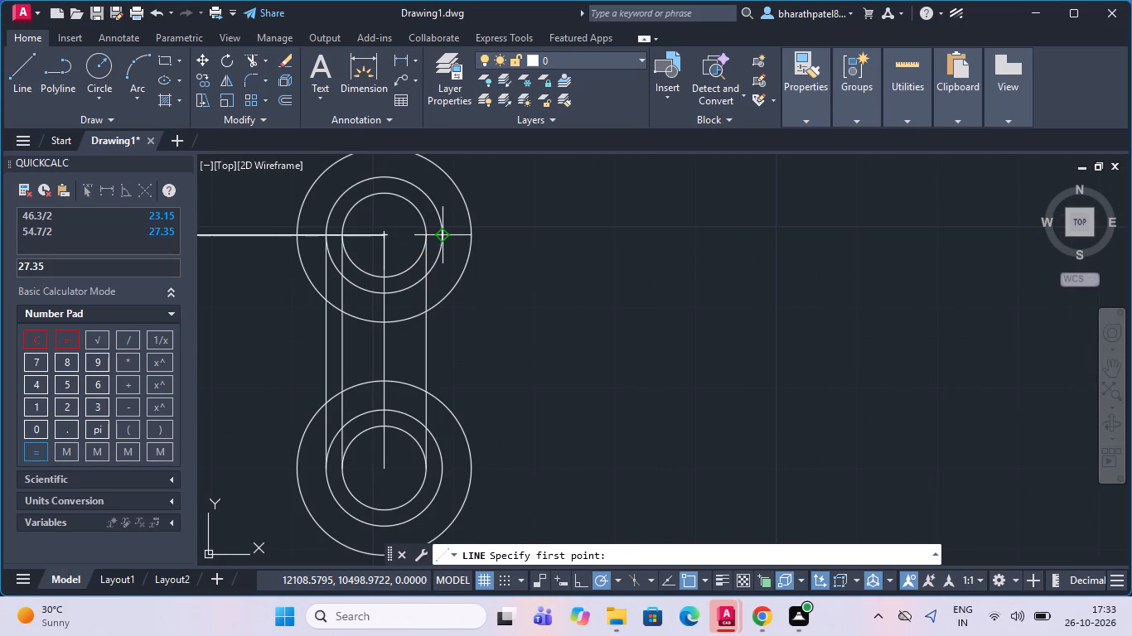
{"action": "type", "text": "tan"}
{"action": "key", "text": "Return"}
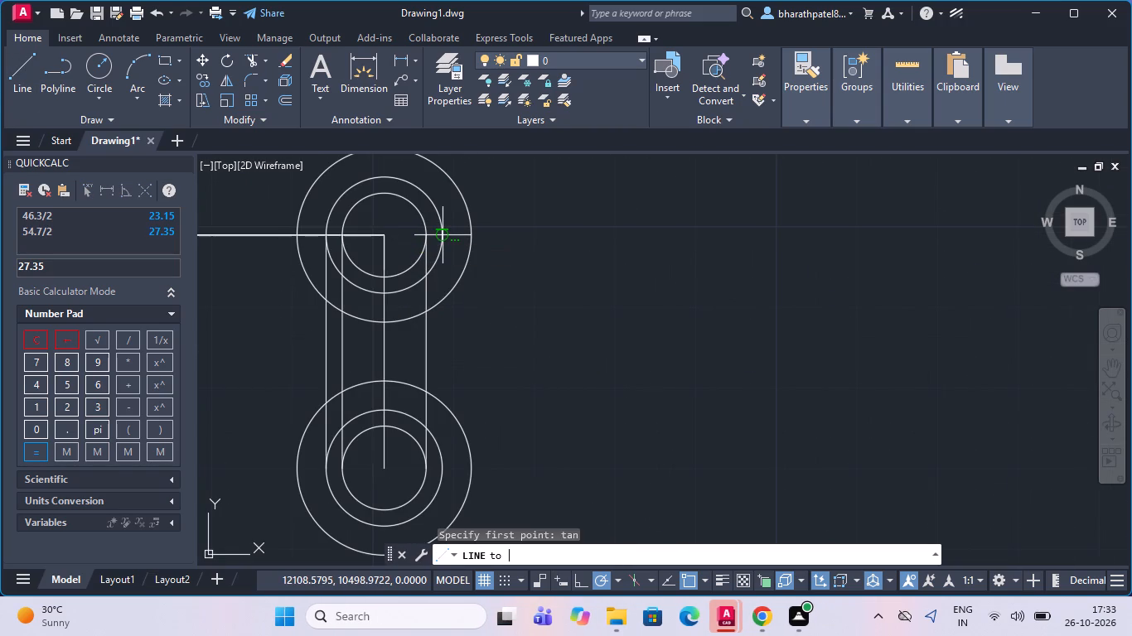
{"action": "left_click", "coordinate": [443, 234]}
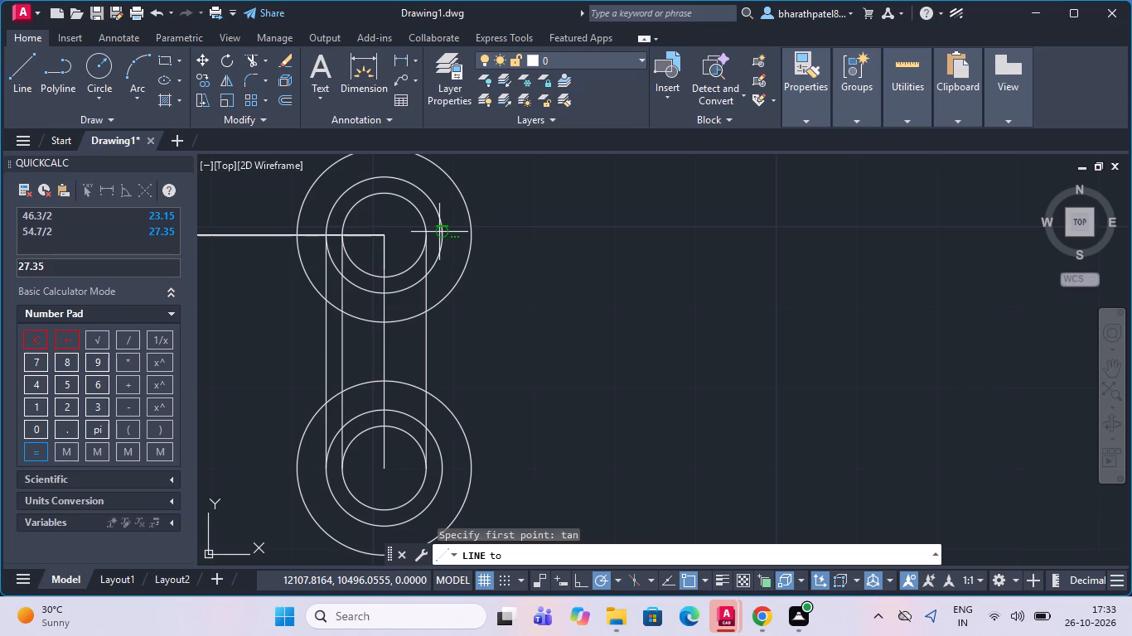
{"action": "left_click", "coordinate": [440, 230]}
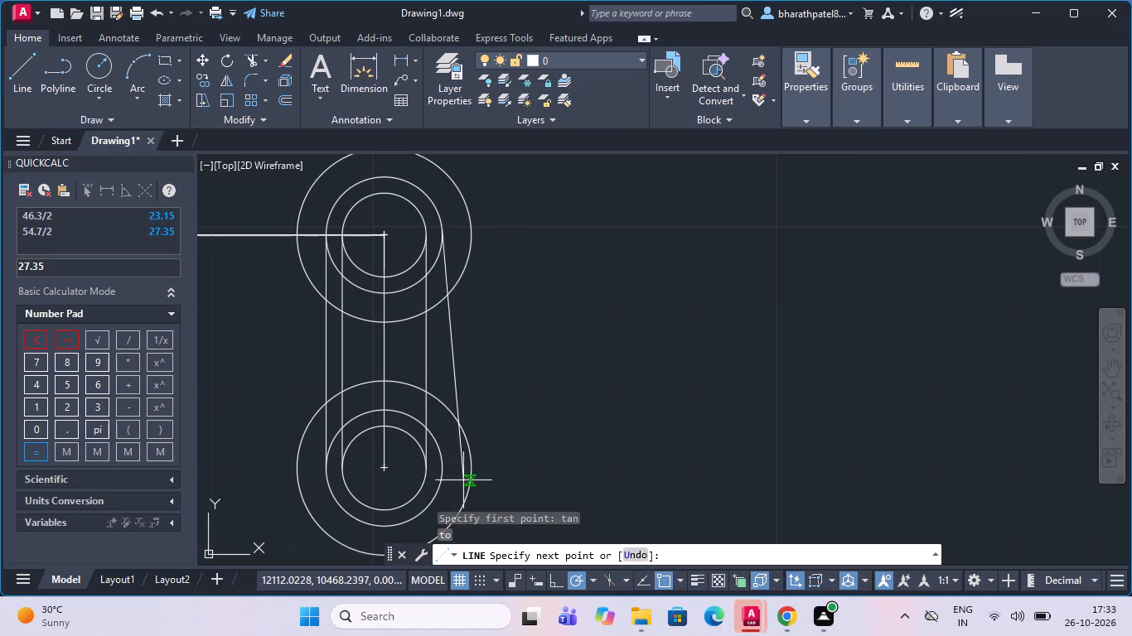
{"action": "scroll", "coordinate": [438, 479], "scroll_direction": "up", "scroll_amount": 4}
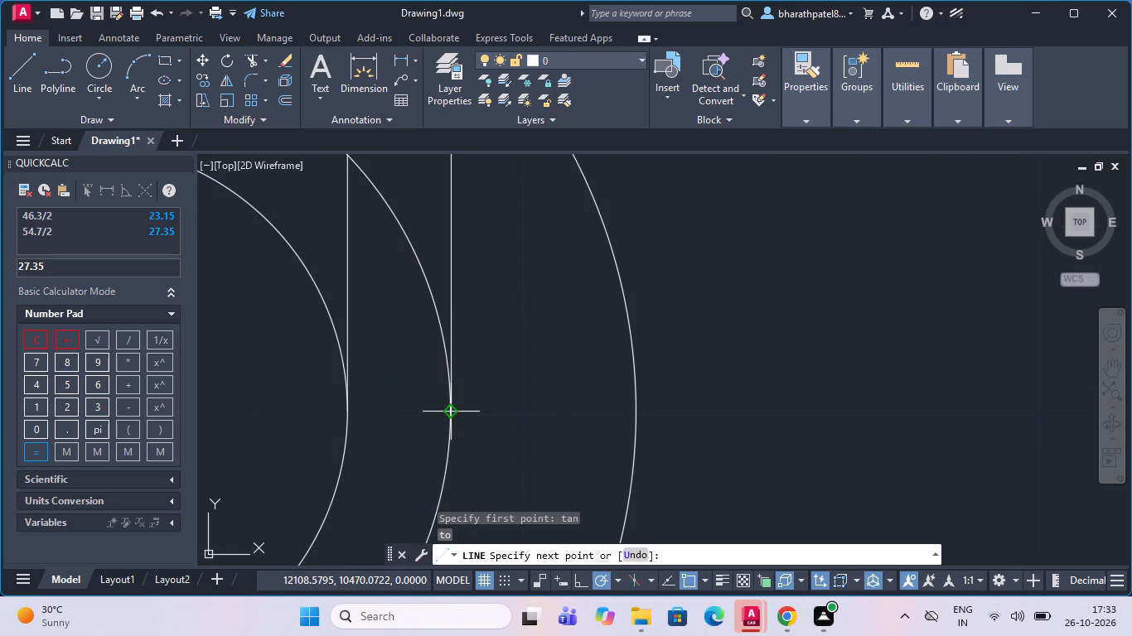
{"action": "type", "text": "tan"}
{"action": "key", "text": "Return"}
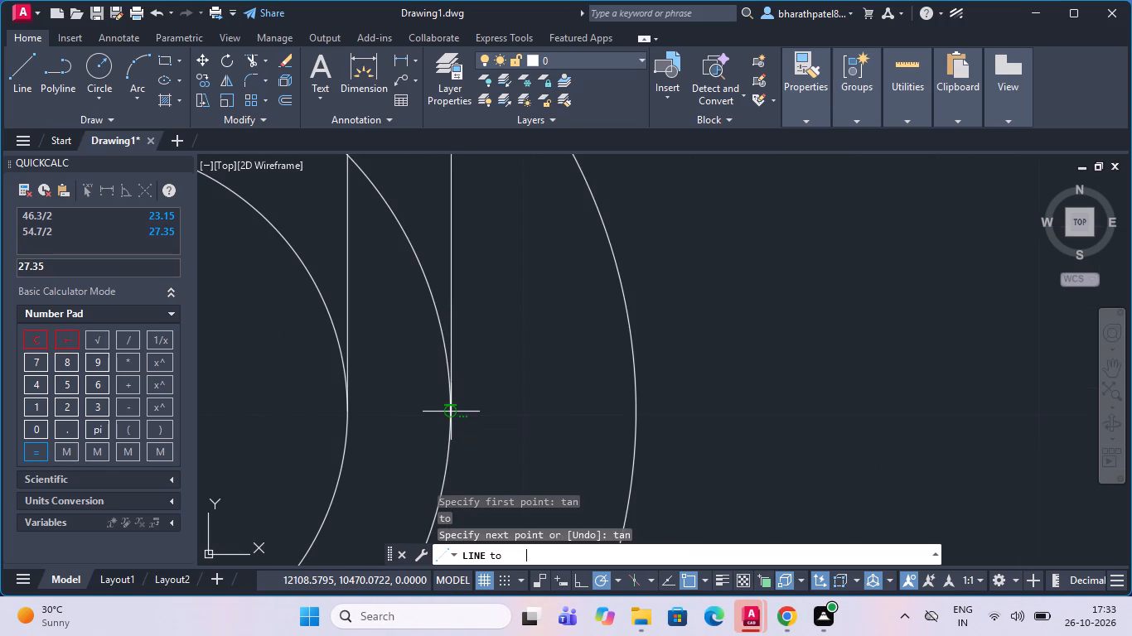
{"action": "left_click", "coordinate": [453, 412]}
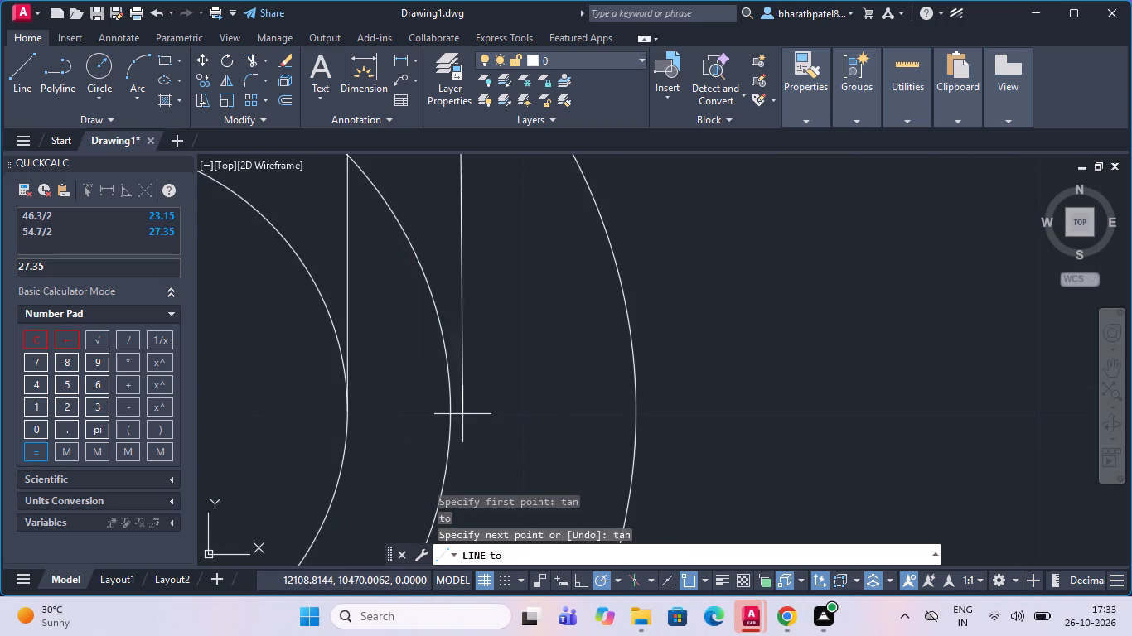
{"action": "left_click", "coordinate": [452, 426]}
{"action": "scroll", "coordinate": [544, 404], "scroll_direction": "down", "scroll_amount": 1}
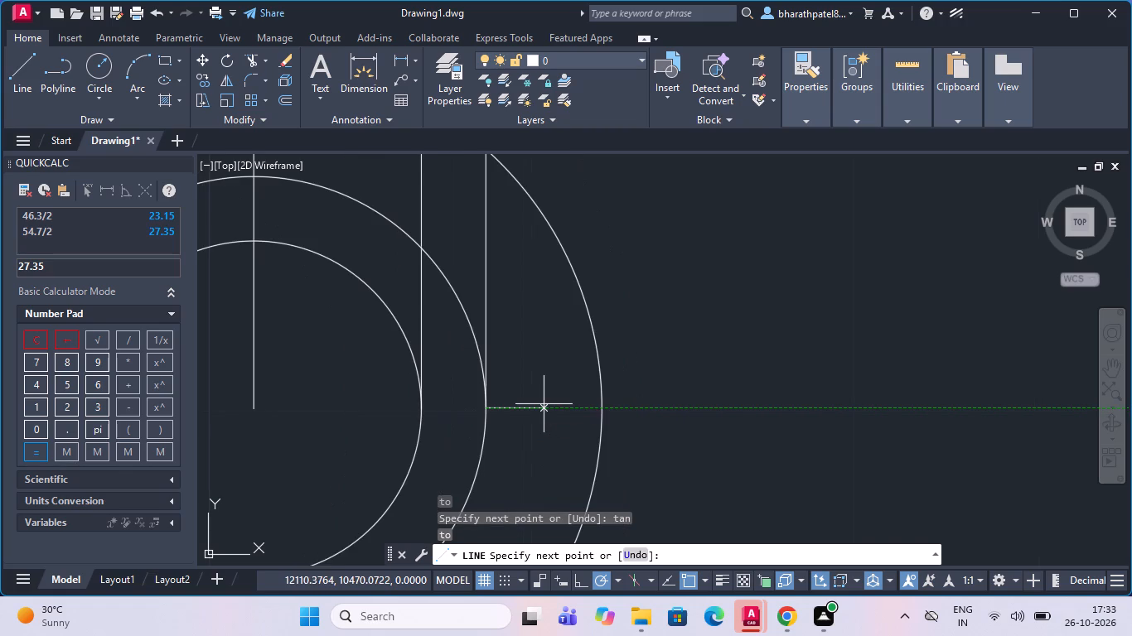
{"action": "scroll", "coordinate": [542, 403], "scroll_direction": "down", "scroll_amount": 3}
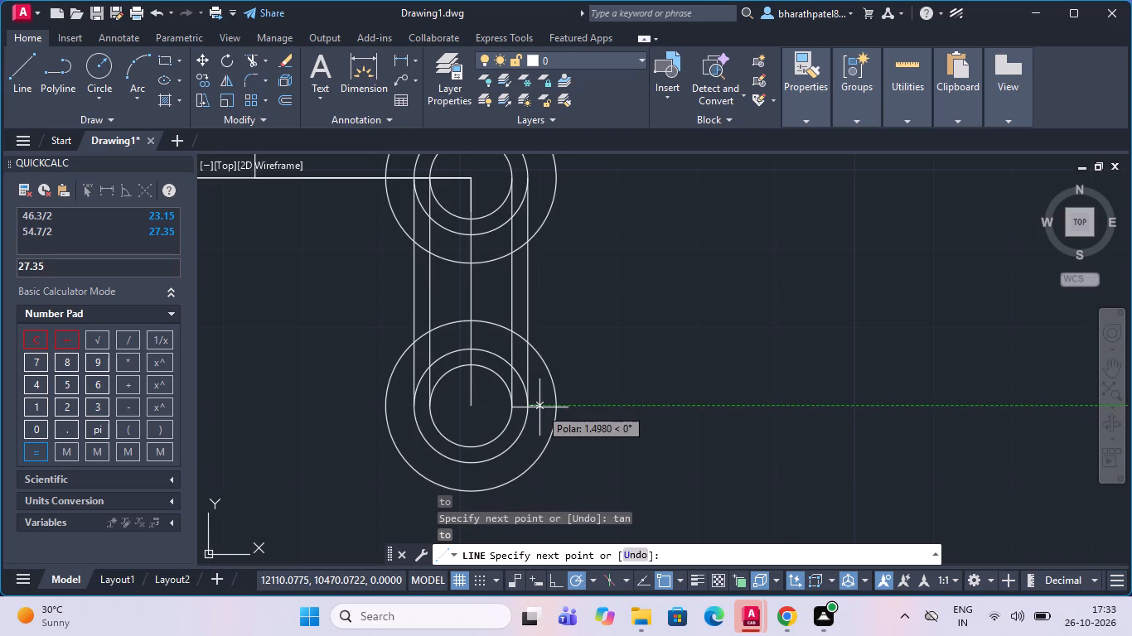
{"action": "key", "text": "Escape"}
Draw a vertical line tangent to the right sides of the upper and lower 10.8 radius circles in the right pair.
{"action": "scroll", "coordinate": [535, 410], "scroll_direction": "down", "scroll_amount": 3}
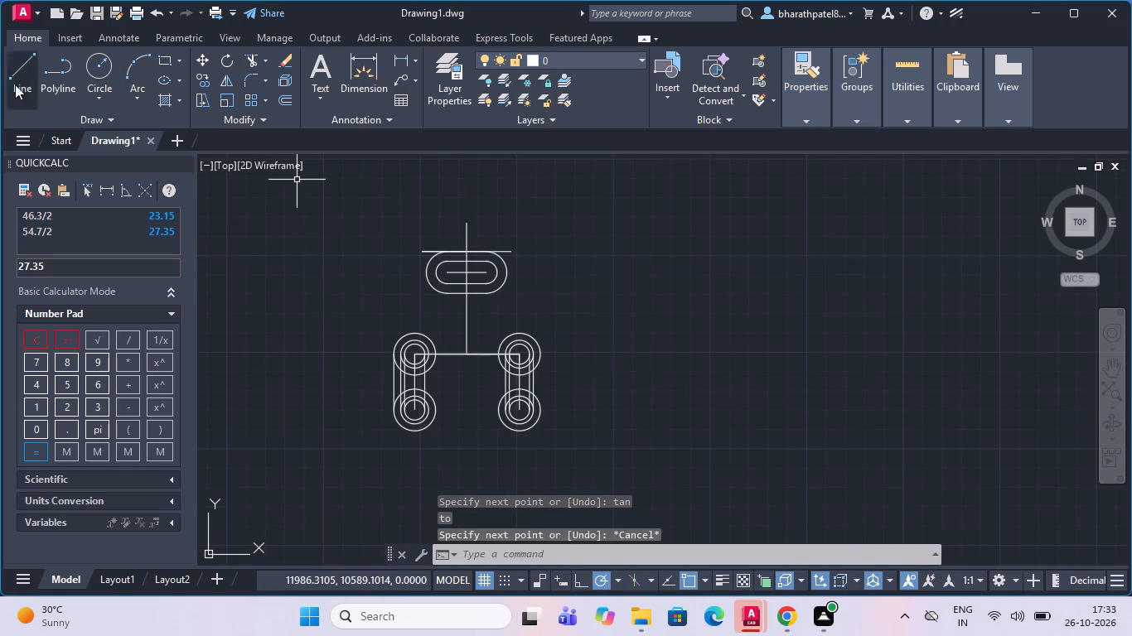
{"action": "left_click", "coordinate": [13, 79]}
{"action": "scroll", "coordinate": [551, 354], "scroll_direction": "up", "scroll_amount": 4}
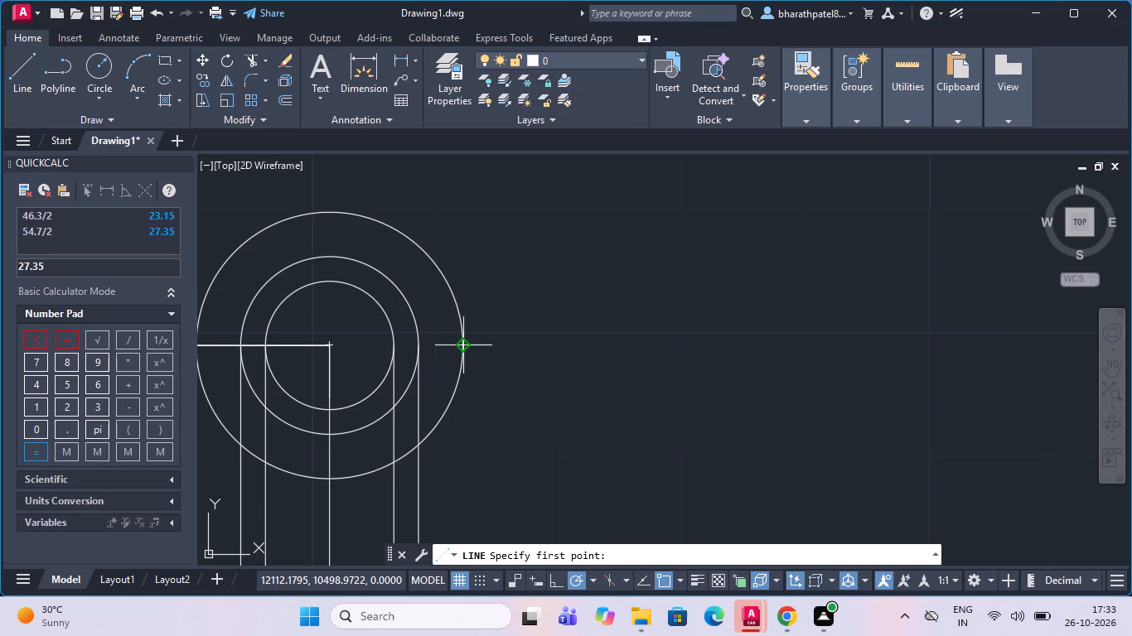
{"action": "type", "text": "tan"}
{"action": "key", "text": "Return"}
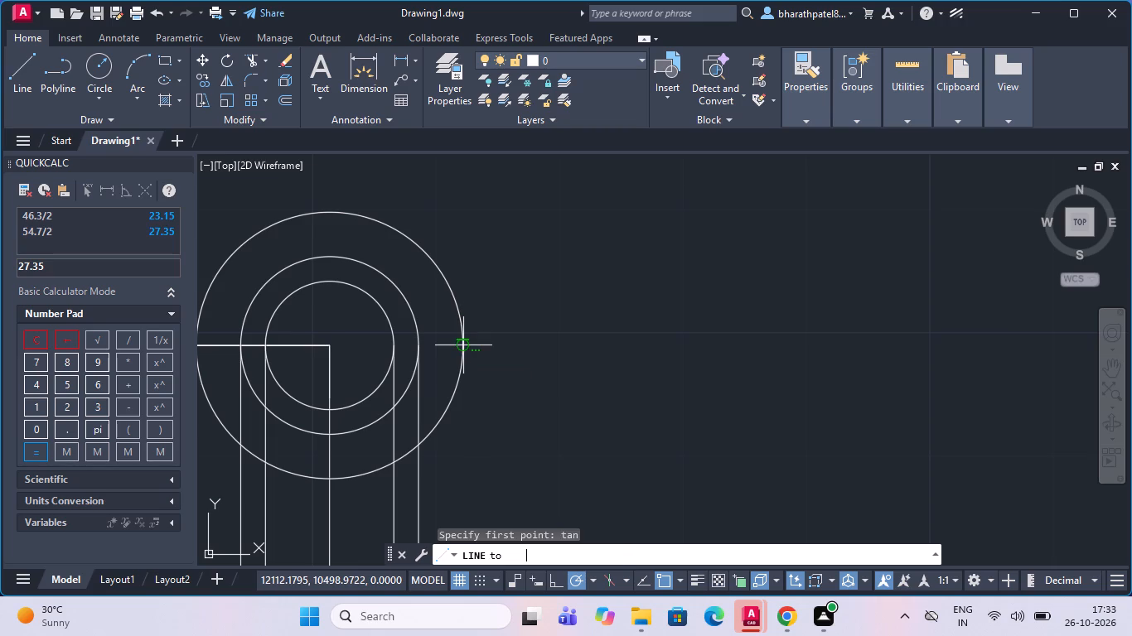
{"action": "left_click", "coordinate": [460, 347]}
{"action": "scroll", "coordinate": [462, 346], "scroll_direction": "down", "scroll_amount": 4}
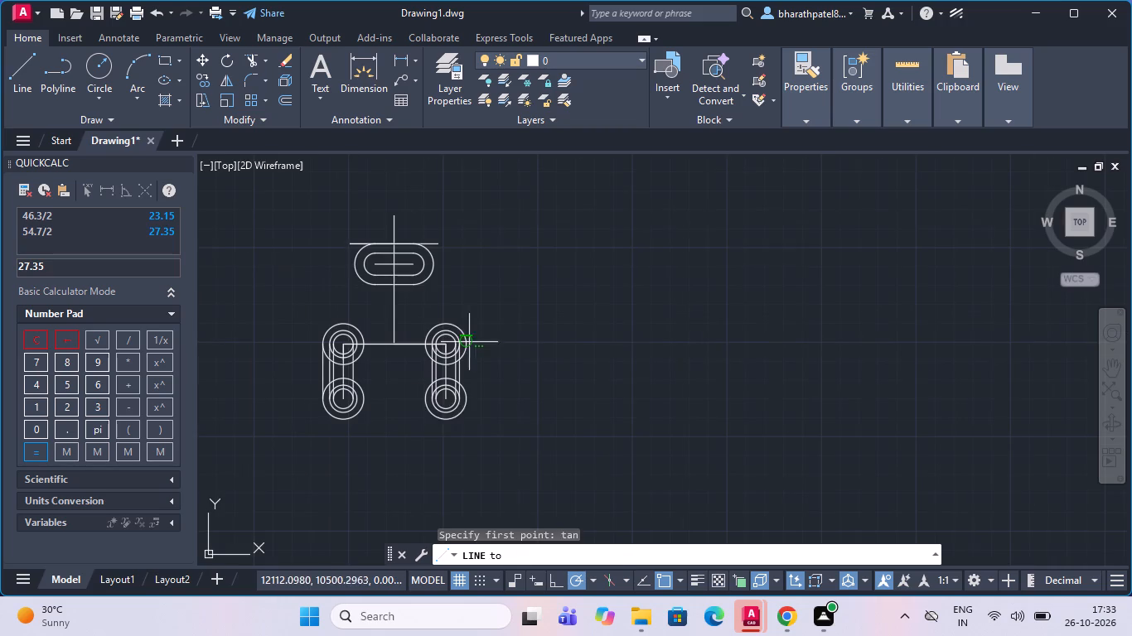
{"action": "left_click", "coordinate": [464, 342]}
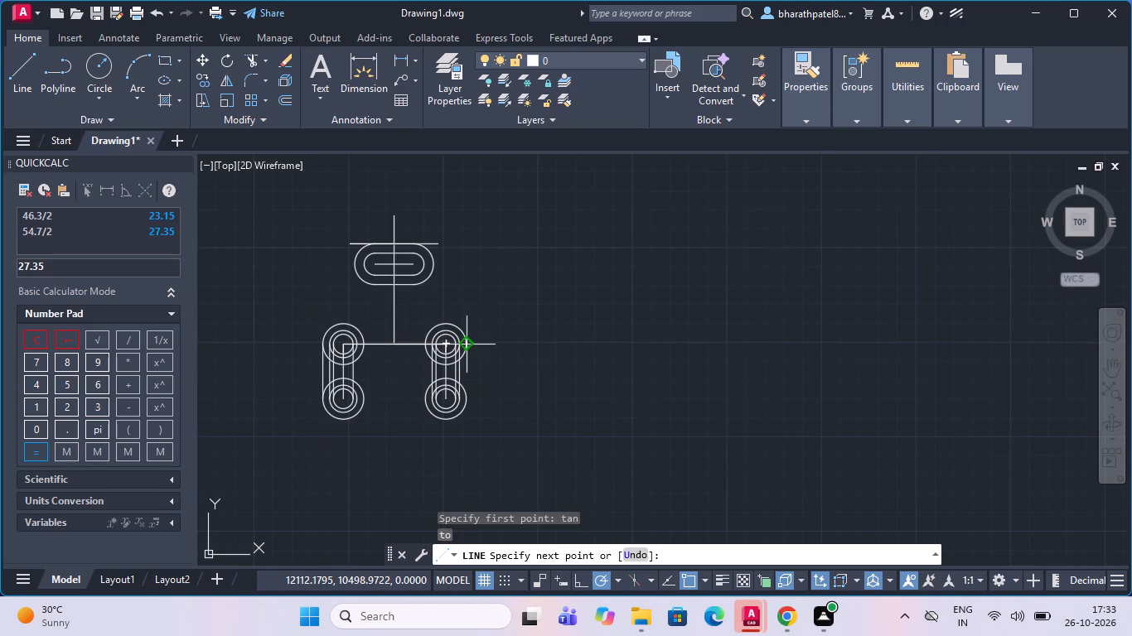
{"action": "scroll", "coordinate": [469, 418], "scroll_direction": "up", "scroll_amount": 4}
{"action": "scroll", "coordinate": [431, 382], "scroll_direction": "down", "scroll_amount": 3}
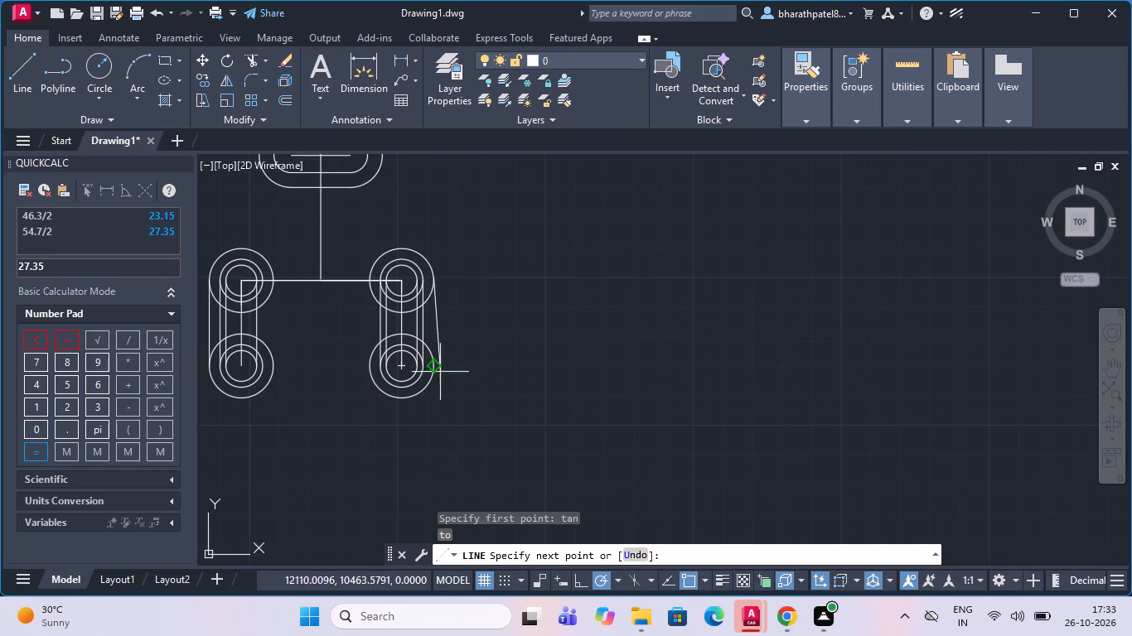
{"action": "scroll", "coordinate": [424, 284], "scroll_direction": "up", "scroll_amount": 4}
{"action": "scroll", "coordinate": [429, 280], "scroll_direction": "down", "scroll_amount": 3}
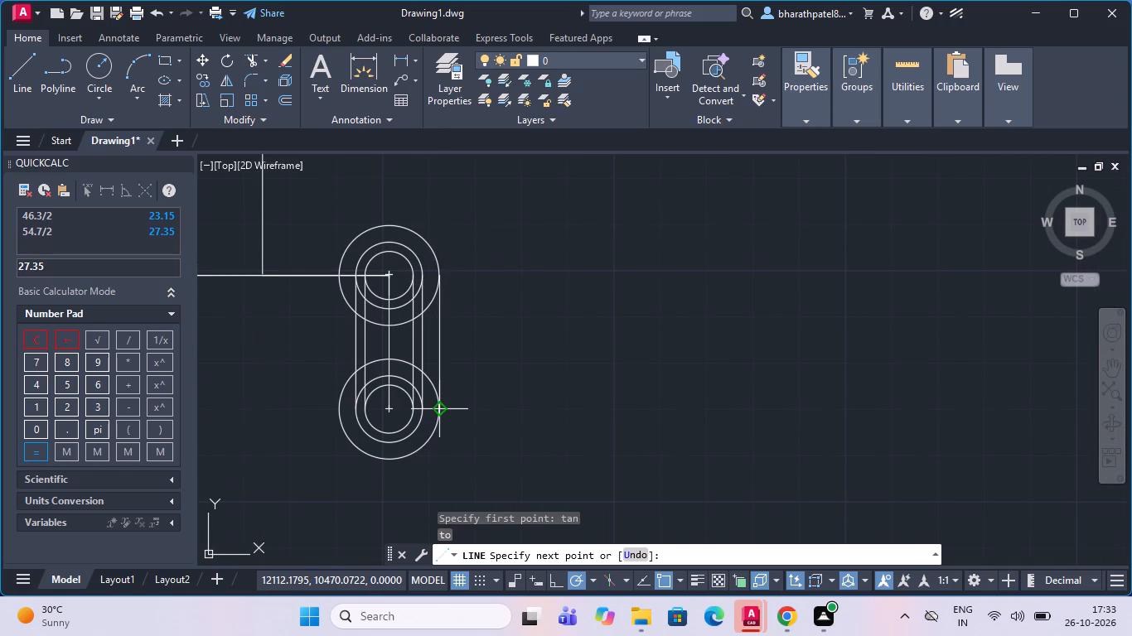
{"action": "type", "text": "tan"}
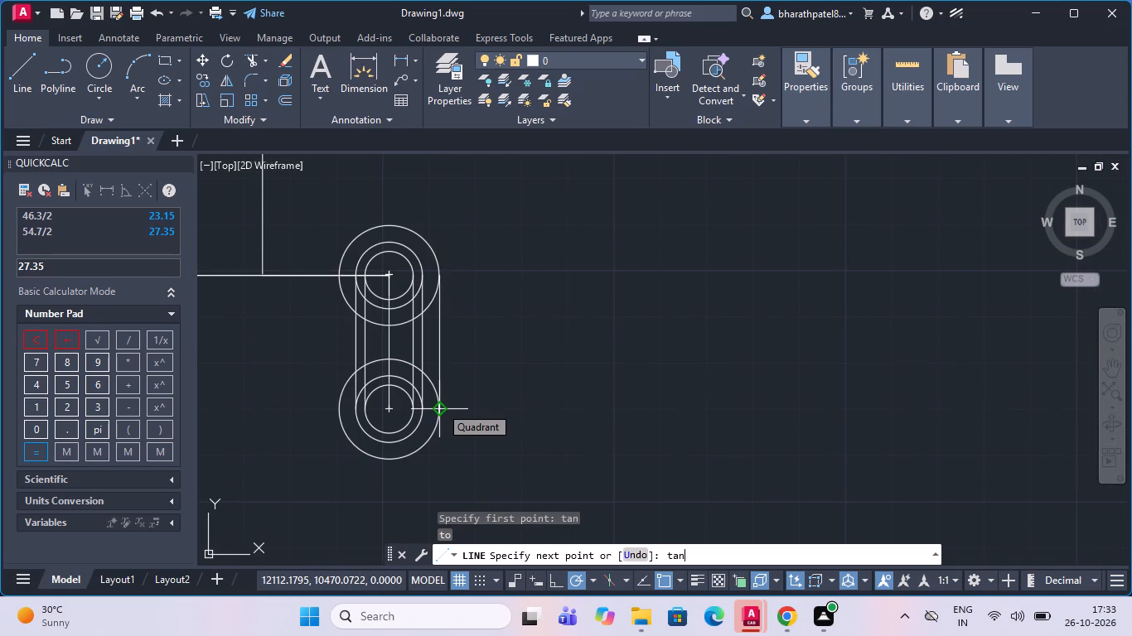
{"action": "key", "text": "Return"}
{"action": "left_click", "coordinate": [440, 406]}
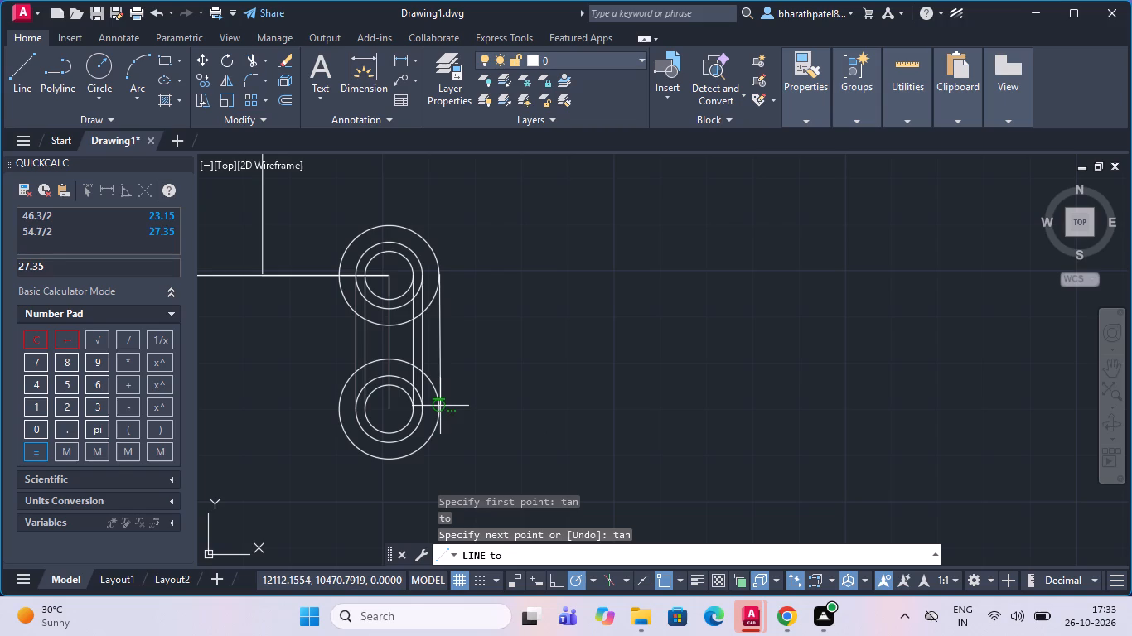
{"action": "left_click", "coordinate": [438, 406]}
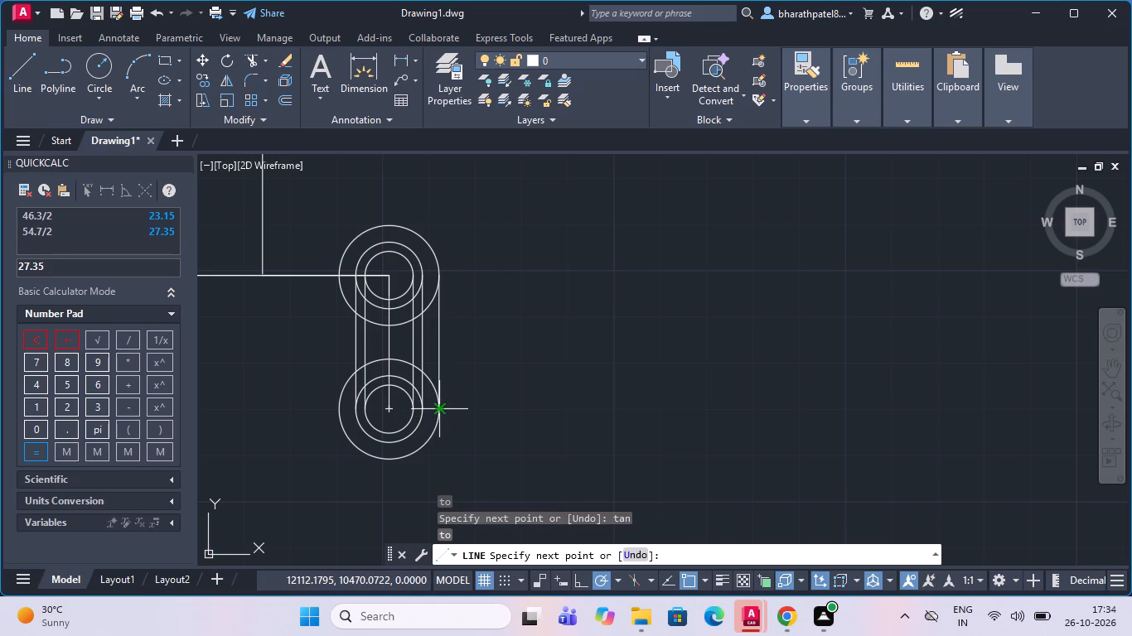
{"action": "key", "text": "Escape"}
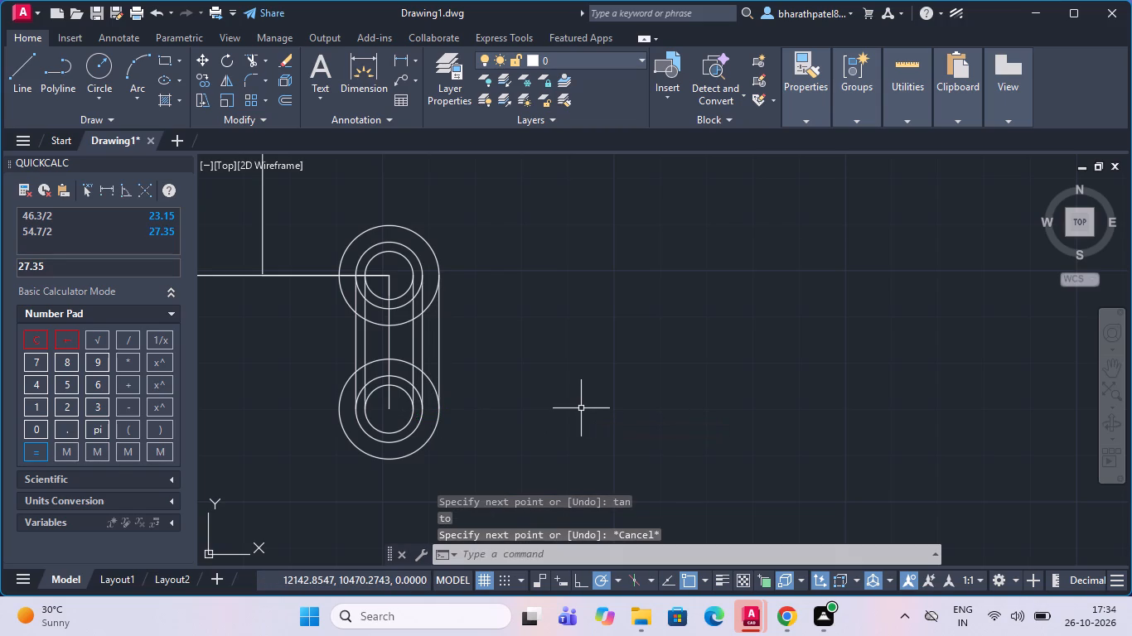
Trim the lower arcs of the right pair's upper 5.2, 7.2 and 10.8 radius circles that lie between the vertical tangent lines.
{"action": "scroll", "coordinate": [529, 416], "scroll_direction": "down", "scroll_amount": 2}
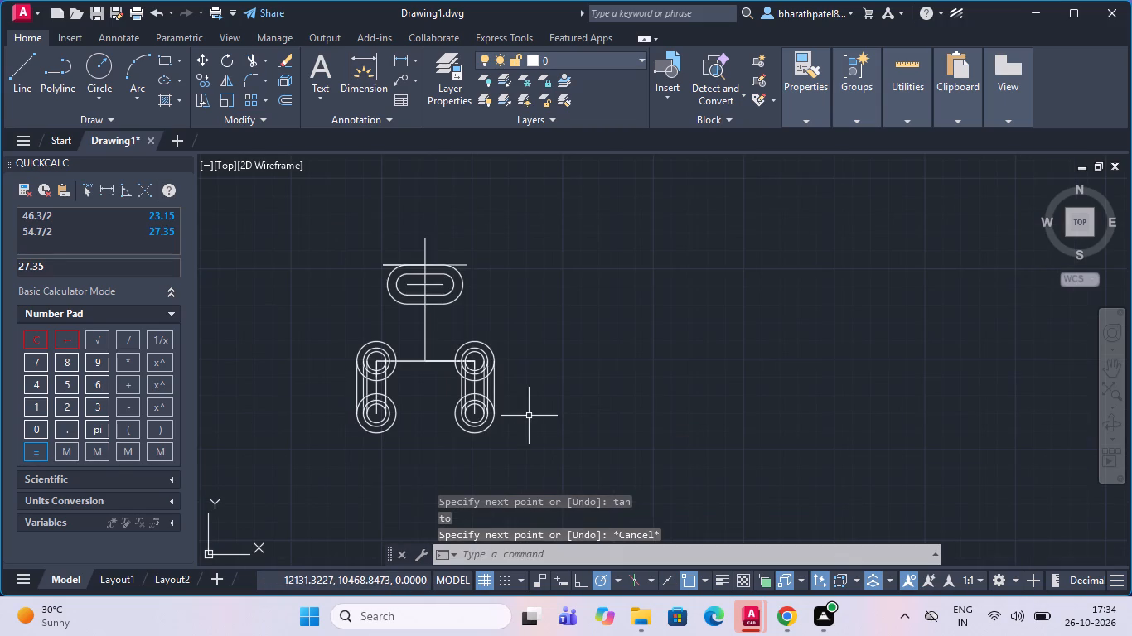
{"action": "scroll", "coordinate": [529, 416], "scroll_direction": "down", "scroll_amount": 2}
{"action": "scroll", "coordinate": [529, 413], "scroll_direction": "up", "scroll_amount": 3}
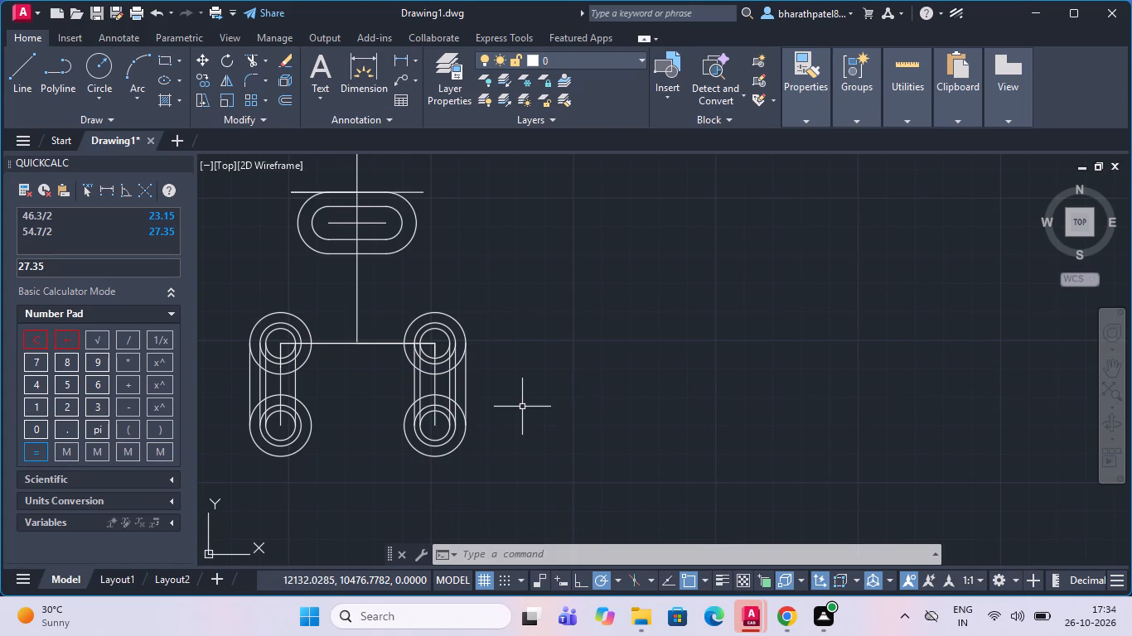
{"action": "left_click", "coordinate": [254, 60]}
{"action": "scroll", "coordinate": [462, 373], "scroll_direction": "up", "scroll_amount": 4}
{"action": "left_click_drag", "start_coordinate": [431, 247], "coordinate": [431, 262]}
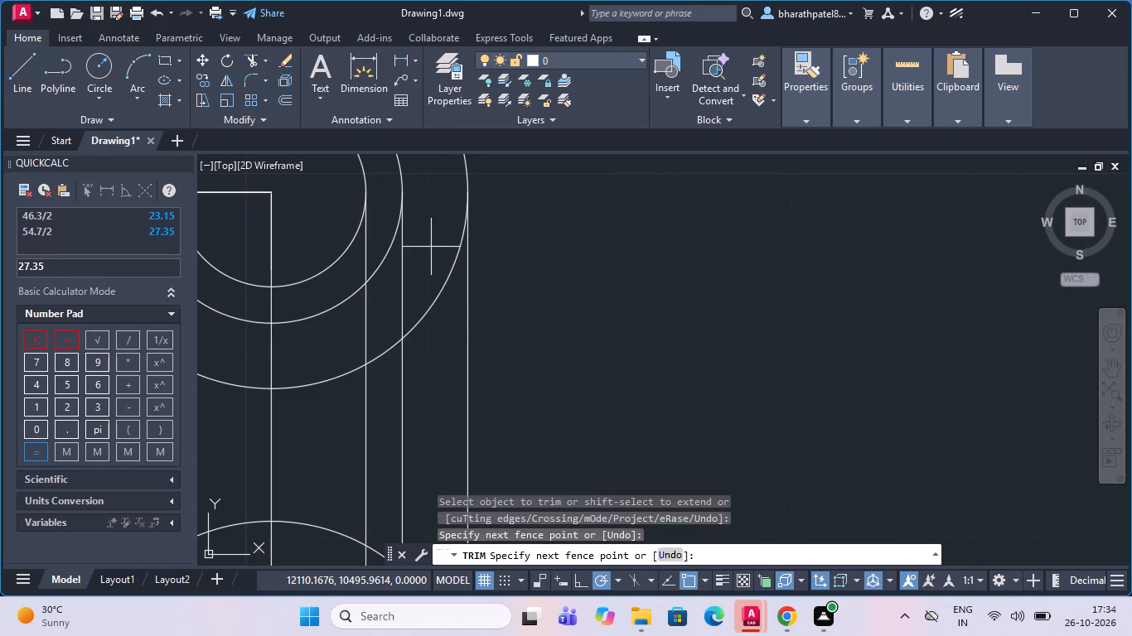
{"action": "left_click_drag", "start_coordinate": [431, 262], "coordinate": [434, 334]}
{"action": "left_click_drag", "start_coordinate": [382, 222], "coordinate": [383, 339]}
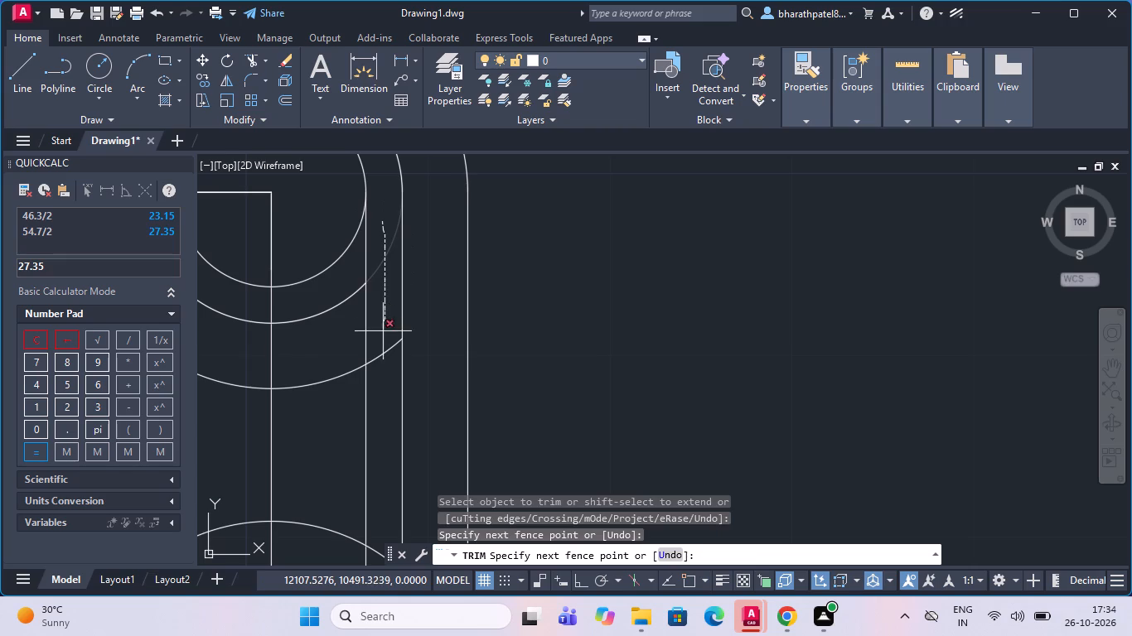
{"action": "left_click_drag", "start_coordinate": [383, 339], "coordinate": [383, 377]}
{"action": "left_click_drag", "start_coordinate": [341, 290], "coordinate": [346, 410]}
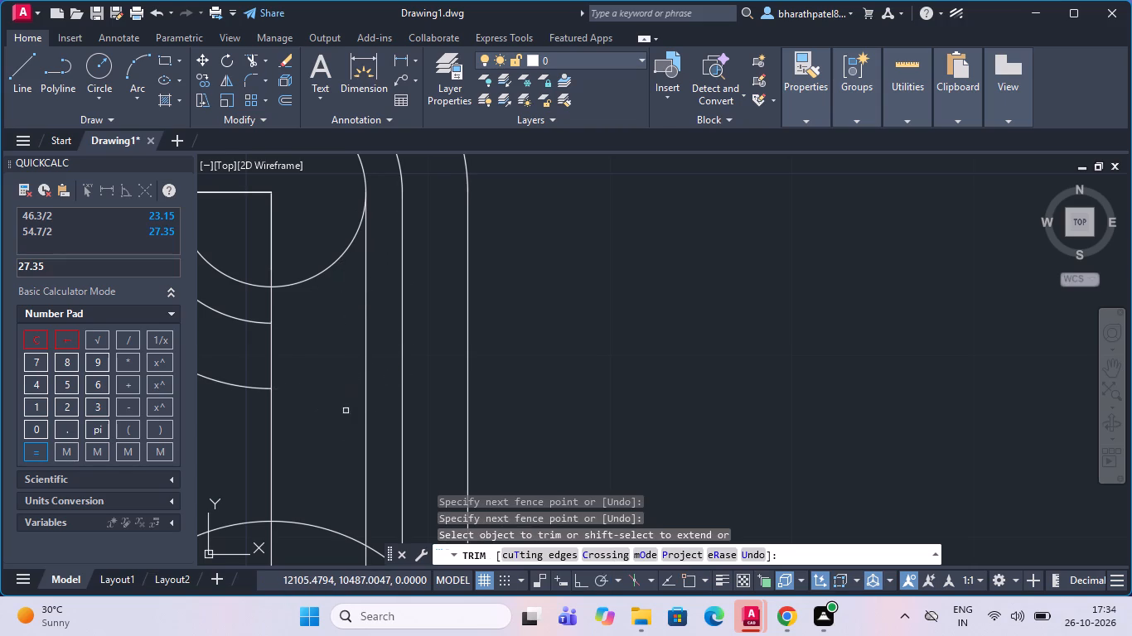
{"action": "scroll", "coordinate": [346, 411], "scroll_direction": "down", "scroll_amount": 3}
{"action": "scroll", "coordinate": [307, 412], "scroll_direction": "up", "scroll_amount": 4}
{"action": "left_click_drag", "start_coordinate": [351, 243], "coordinate": [346, 371]}
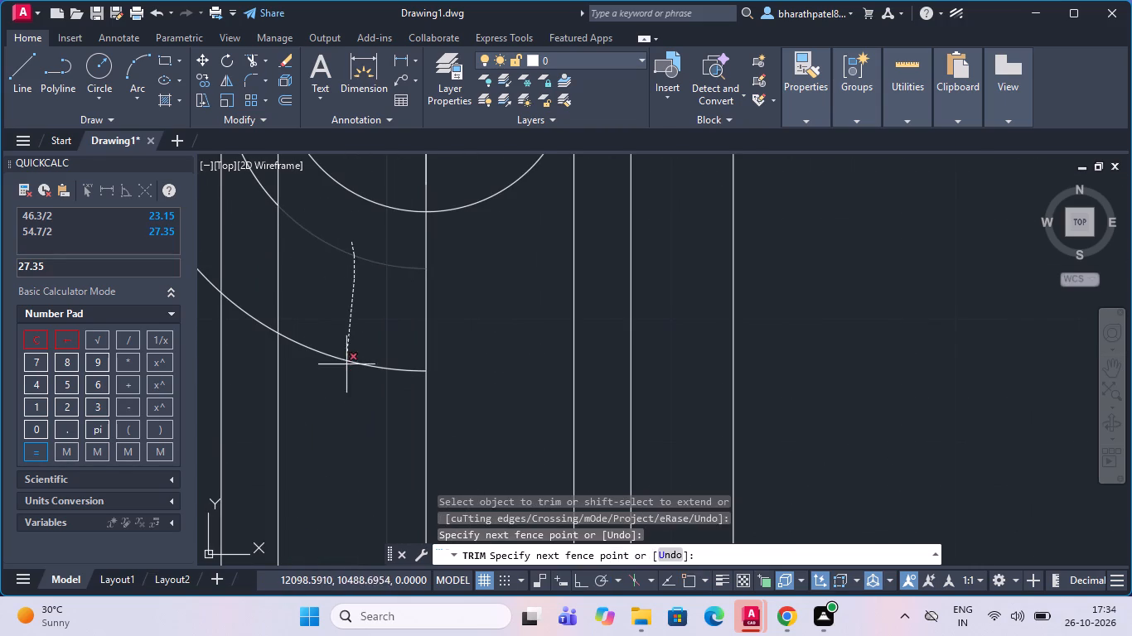
{"action": "left_click_drag", "start_coordinate": [346, 371], "coordinate": [346, 397]}
{"action": "left_click_drag", "start_coordinate": [259, 179], "coordinate": [228, 351]}
{"action": "left_click", "coordinate": [244, 313]}
{"action": "scroll", "coordinate": [244, 313], "scroll_direction": "down", "scroll_amount": 3}
{"action": "scroll", "coordinate": [356, 285], "scroll_direction": "down", "scroll_amount": 1}
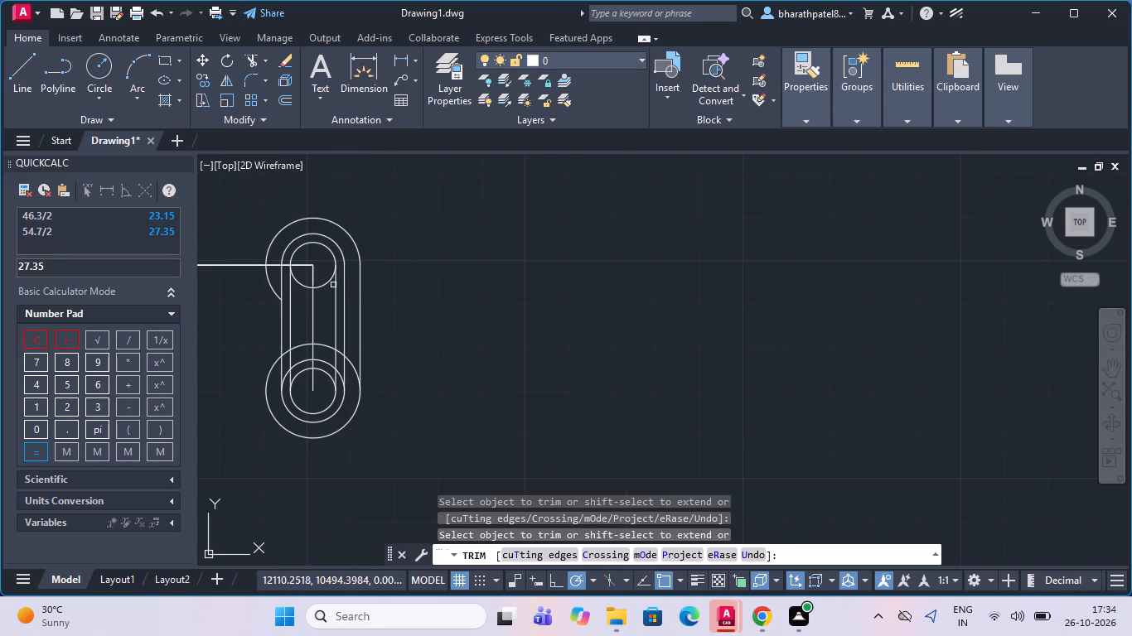
{"action": "left_click", "coordinate": [321, 284]}
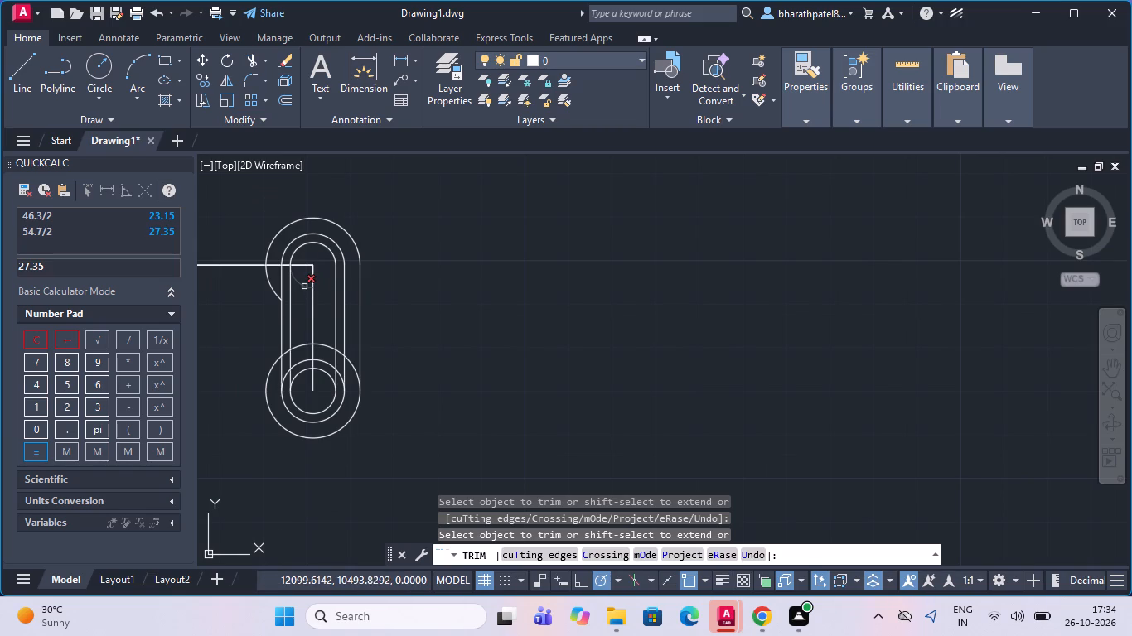
{"action": "left_click", "coordinate": [304, 286]}
Trim the upper arcs of the right pair's lower 5.2, 7.2 and 10.8 radius circles that lie between the vertical tangent lines.
{"action": "scroll", "coordinate": [304, 286], "scroll_direction": "down", "scroll_amount": 1}
{"action": "scroll", "coordinate": [313, 359], "scroll_direction": "up", "scroll_amount": 5}
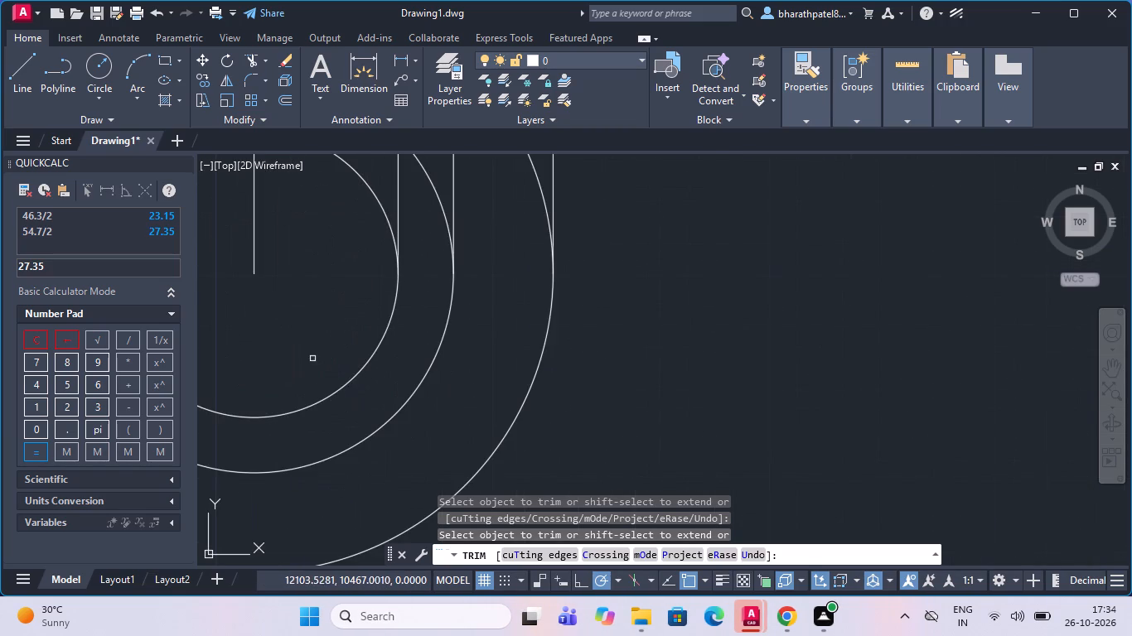
{"action": "scroll", "coordinate": [317, 325], "scroll_direction": "down", "scroll_amount": 2}
{"action": "left_click_drag", "start_coordinate": [326, 181], "coordinate": [326, 289]}
{"action": "left_click", "coordinate": [259, 179]}
{"action": "left_click", "coordinate": [268, 271]}
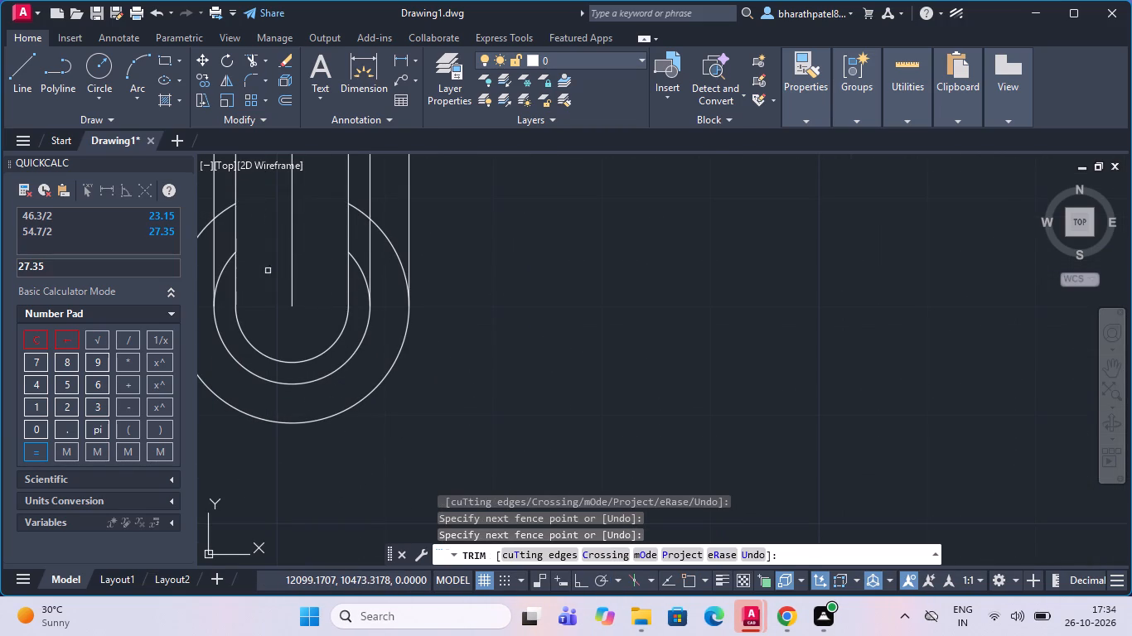
{"action": "scroll", "coordinate": [346, 240], "scroll_direction": "up", "scroll_amount": 1}
{"action": "left_click", "coordinate": [360, 176]}
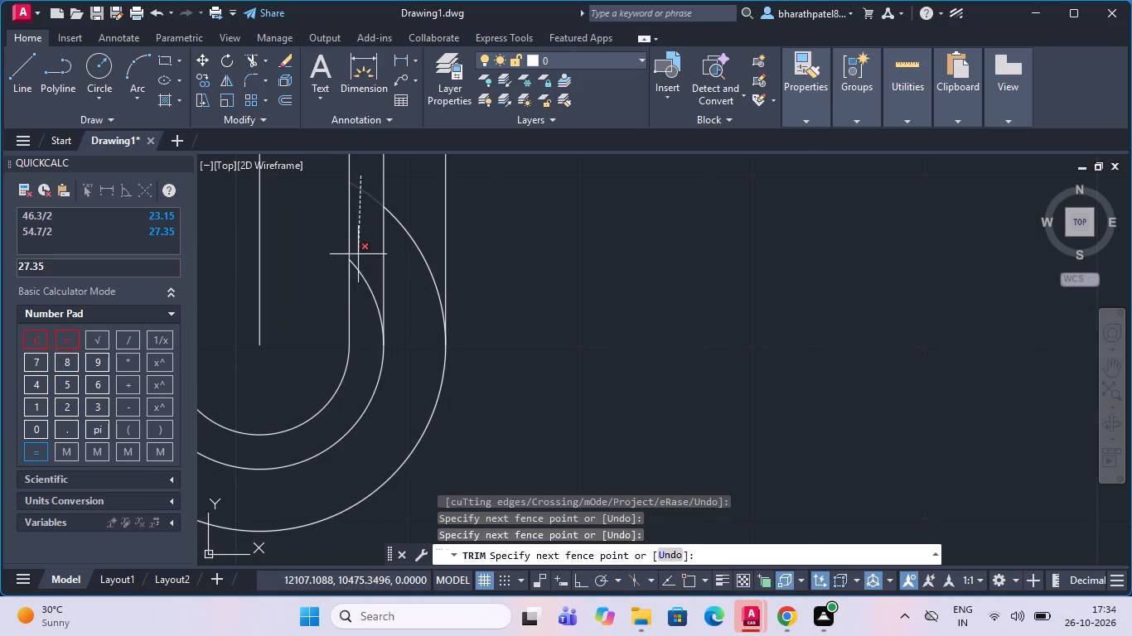
{"action": "left_click", "coordinate": [356, 282]}
{"action": "left_click", "coordinate": [427, 215]}
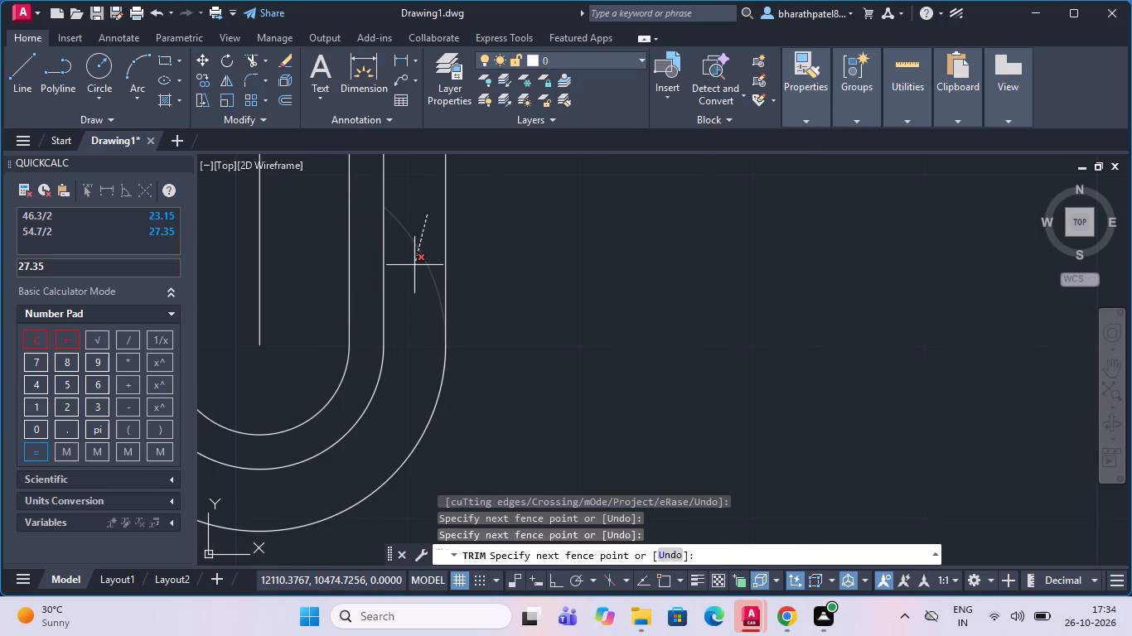
{"action": "left_click", "coordinate": [414, 265]}
{"action": "scroll", "coordinate": [418, 279], "scroll_direction": "down", "scroll_amount": 2}
{"action": "scroll", "coordinate": [318, 238], "scroll_direction": "up", "scroll_amount": 2}
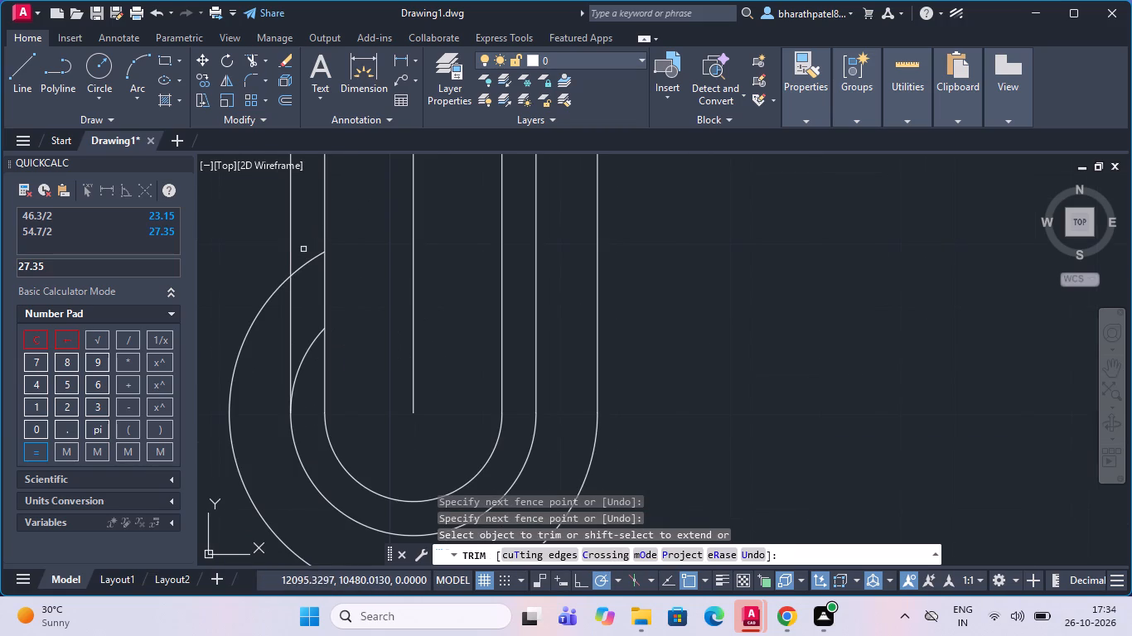
{"action": "left_click", "coordinate": [302, 250]}
{"action": "left_click", "coordinate": [303, 368]}
{"action": "scroll", "coordinate": [303, 369], "scroll_direction": "down", "scroll_amount": 3}
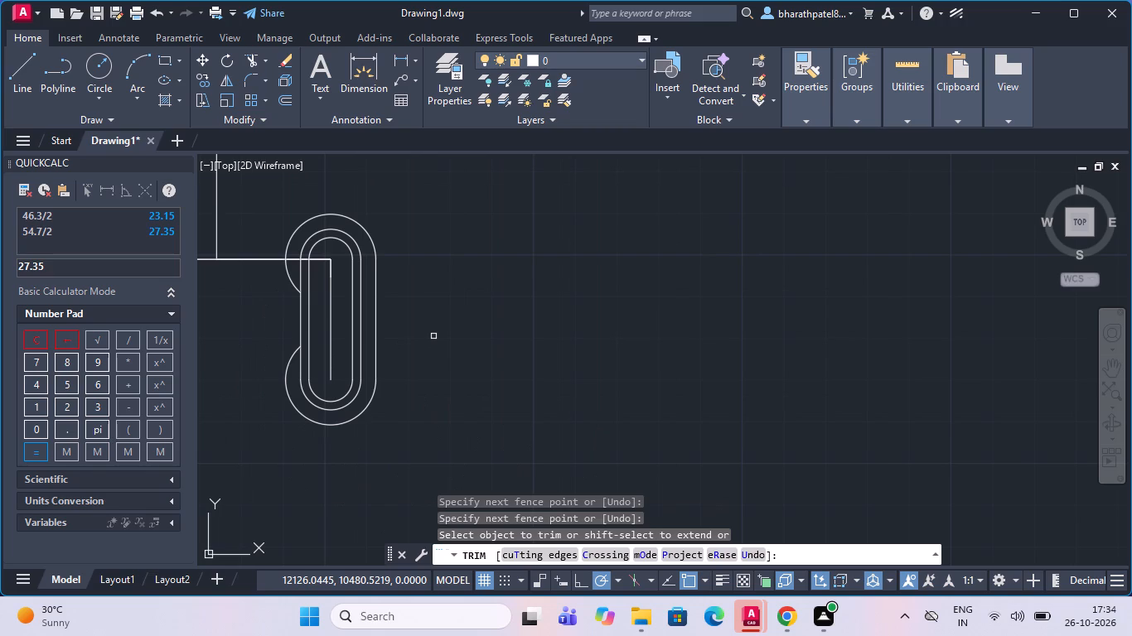
Trim the left pair's upper circles below their centres, from the outer 10.8 tangent line to the inner 5.2 tangent line.
{"action": "scroll", "coordinate": [433, 336], "scroll_direction": "down", "scroll_amount": 2}
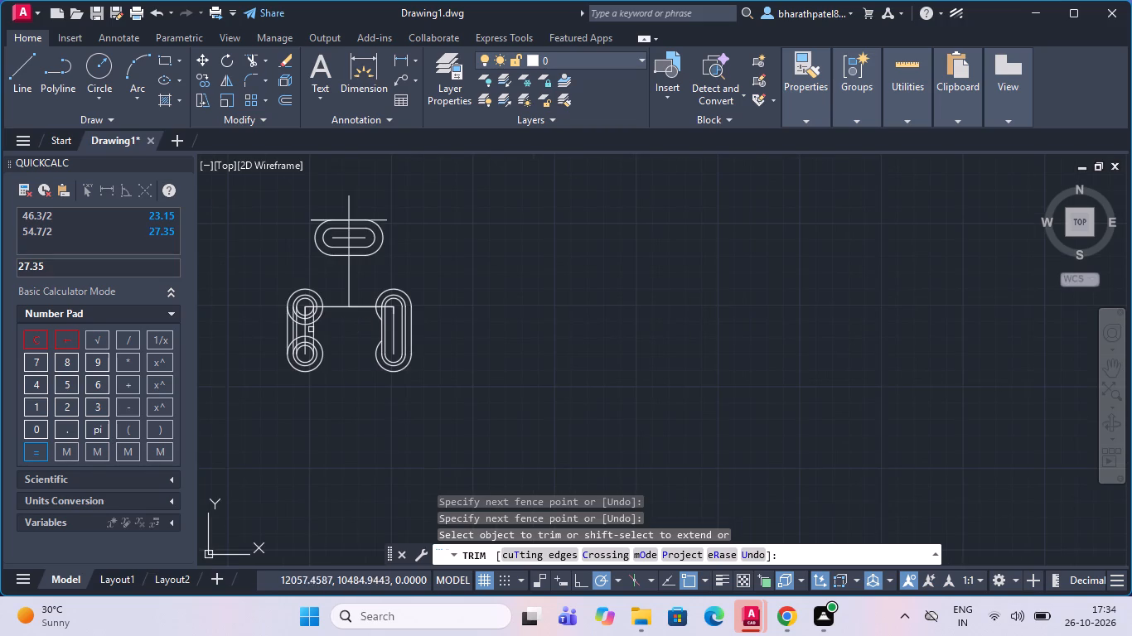
{"action": "scroll", "coordinate": [289, 311], "scroll_direction": "up", "scroll_amount": 4}
{"action": "left_click", "coordinate": [289, 296]}
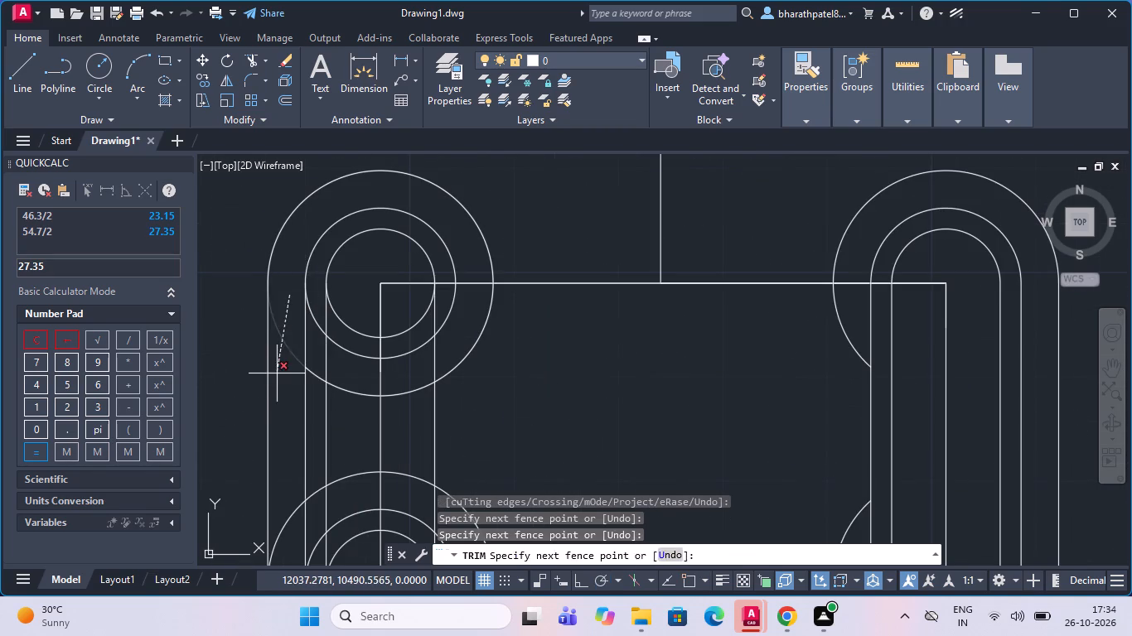
{"action": "left_click", "coordinate": [277, 376]}
{"action": "left_click", "coordinate": [317, 309]}
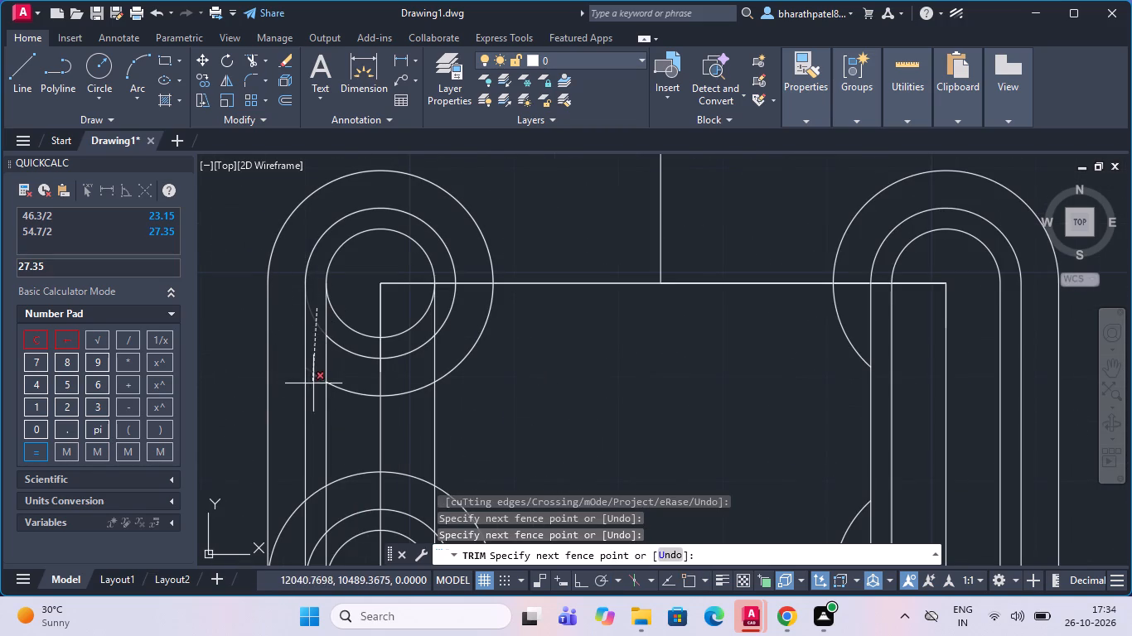
{"action": "left_click", "coordinate": [316, 389]}
{"action": "left_click", "coordinate": [352, 313]}
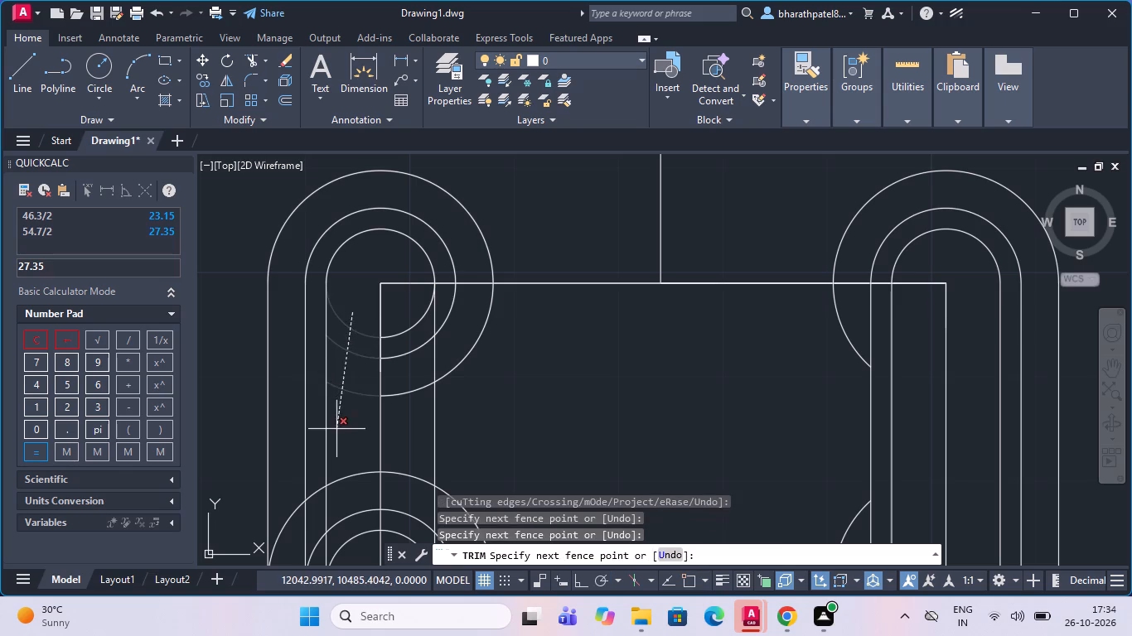
{"action": "left_click", "coordinate": [340, 432]}
{"action": "left_click", "coordinate": [407, 312]}
{"action": "left_click", "coordinate": [399, 435]}
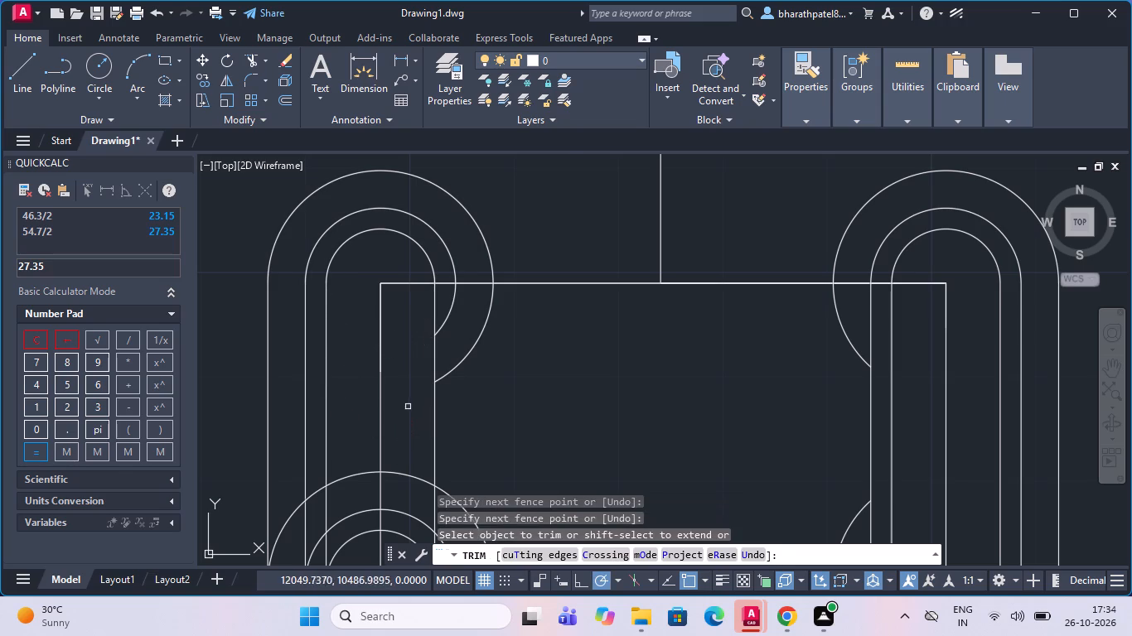
Trim the left pair's lower circles above their centres, from the outer 10.8 tangent line to the inner 5.2 tangent line.
{"action": "scroll", "coordinate": [418, 363], "scroll_direction": "down", "scroll_amount": 3}
{"action": "scroll", "coordinate": [395, 432], "scroll_direction": "up", "scroll_amount": 4}
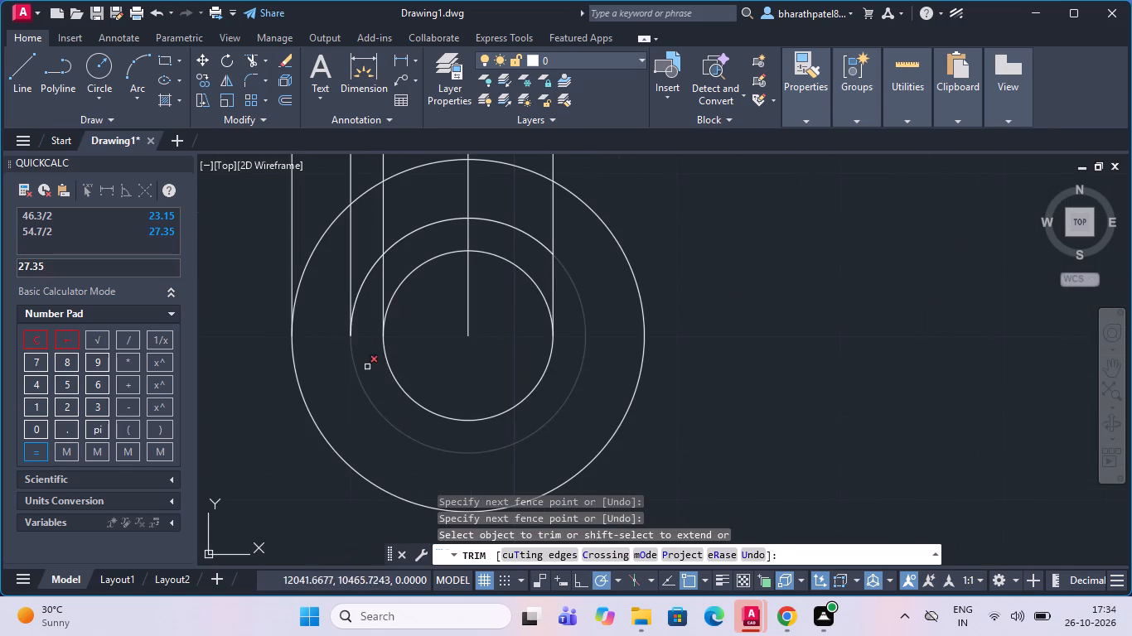
{"action": "left_click_drag", "start_coordinate": [313, 224], "coordinate": [313, 234]}
{"action": "left_click", "coordinate": [327, 282]}
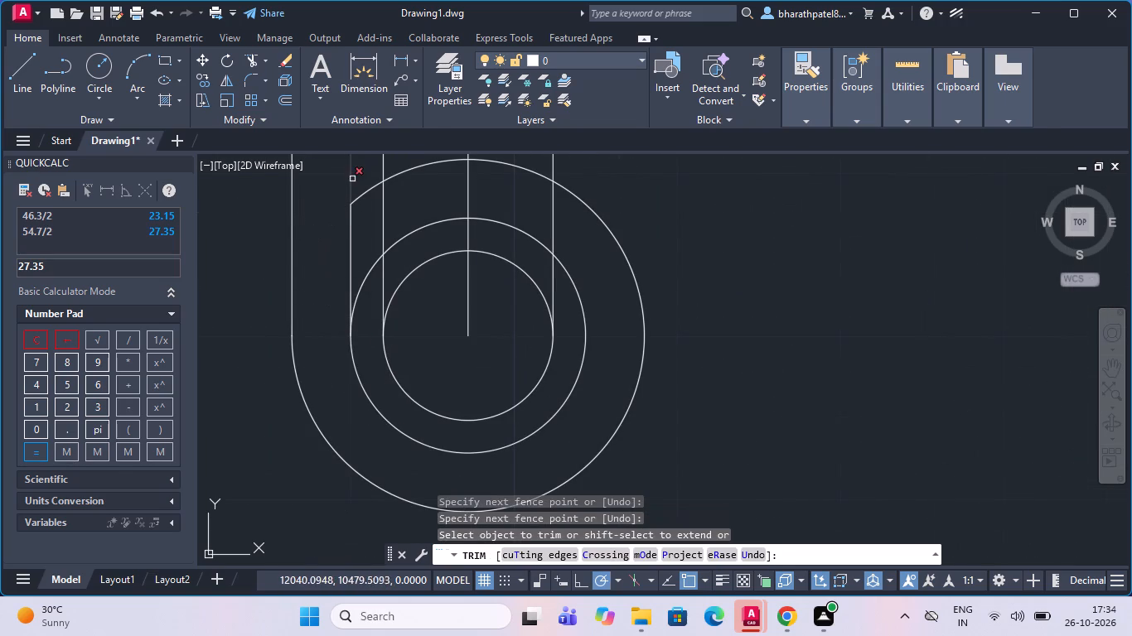
{"action": "left_click", "coordinate": [365, 175]}
{"action": "left_click", "coordinate": [359, 338]}
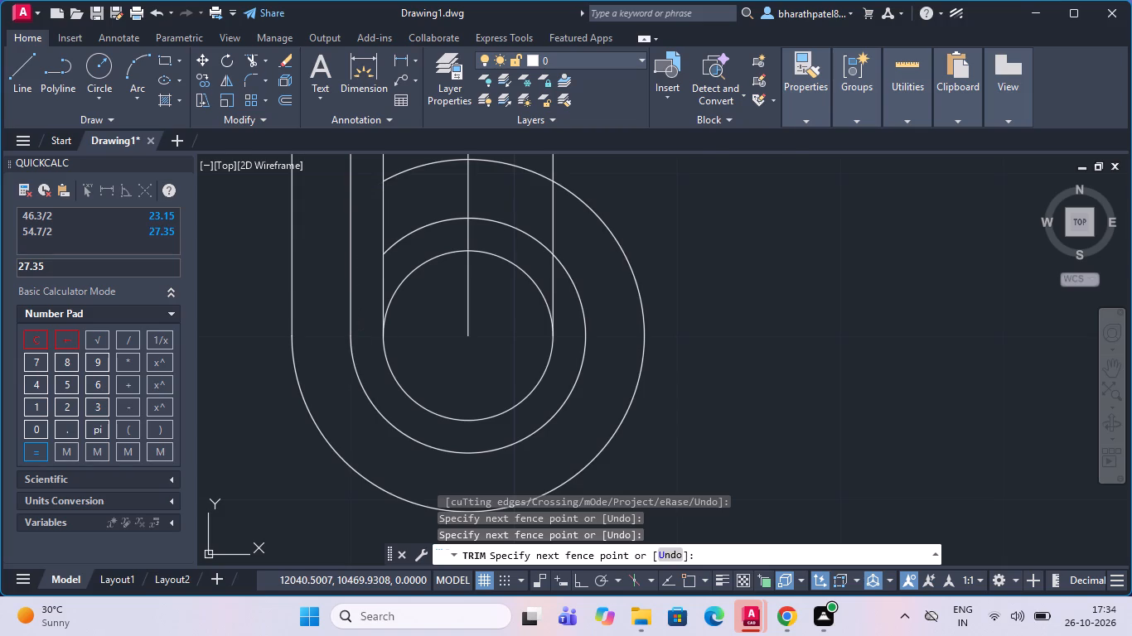
{"action": "scroll", "coordinate": [359, 338], "scroll_direction": "down", "scroll_amount": 2}
{"action": "left_click", "coordinate": [388, 239]}
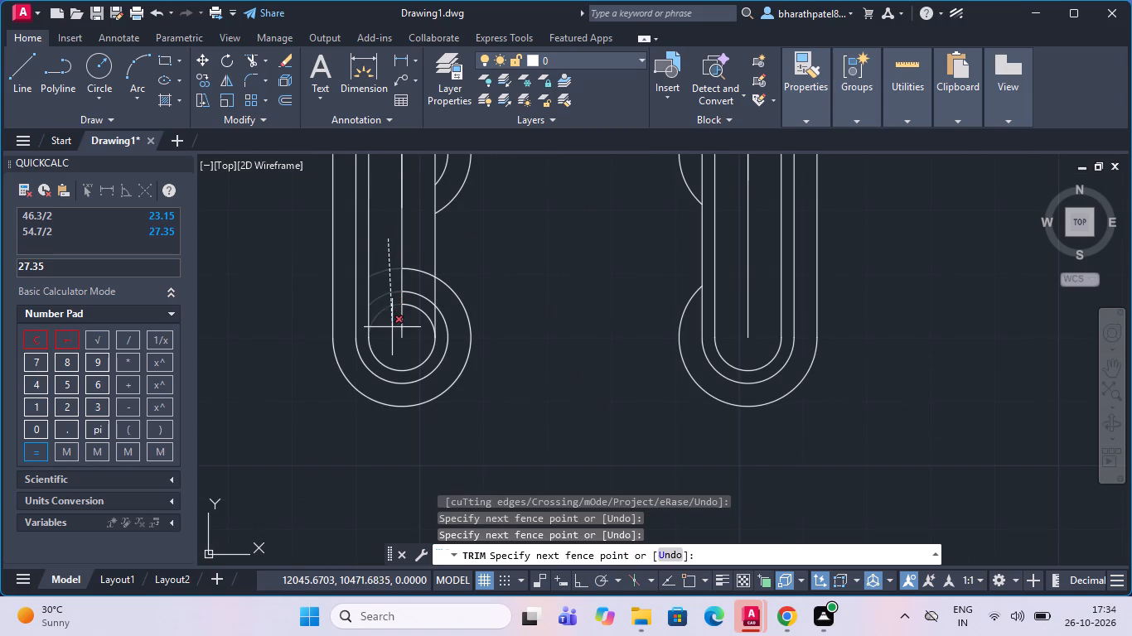
{"action": "left_click", "coordinate": [392, 330]}
{"action": "left_click", "coordinate": [415, 253]}
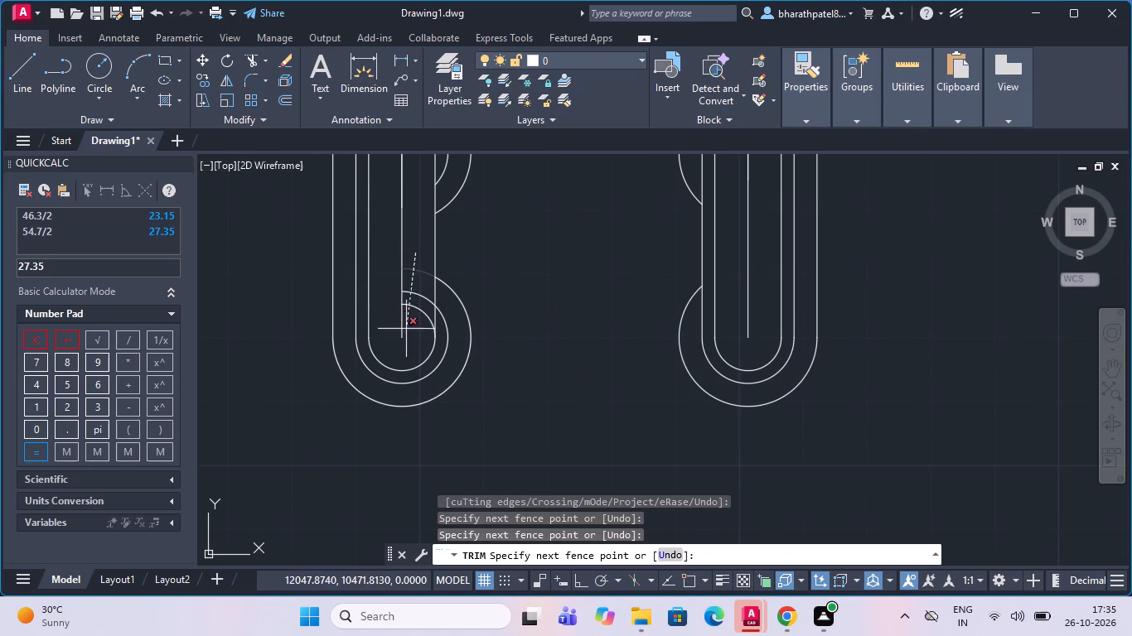
{"action": "left_click", "coordinate": [408, 347]}
{"action": "scroll", "coordinate": [408, 347], "scroll_direction": "down", "scroll_amount": 2}
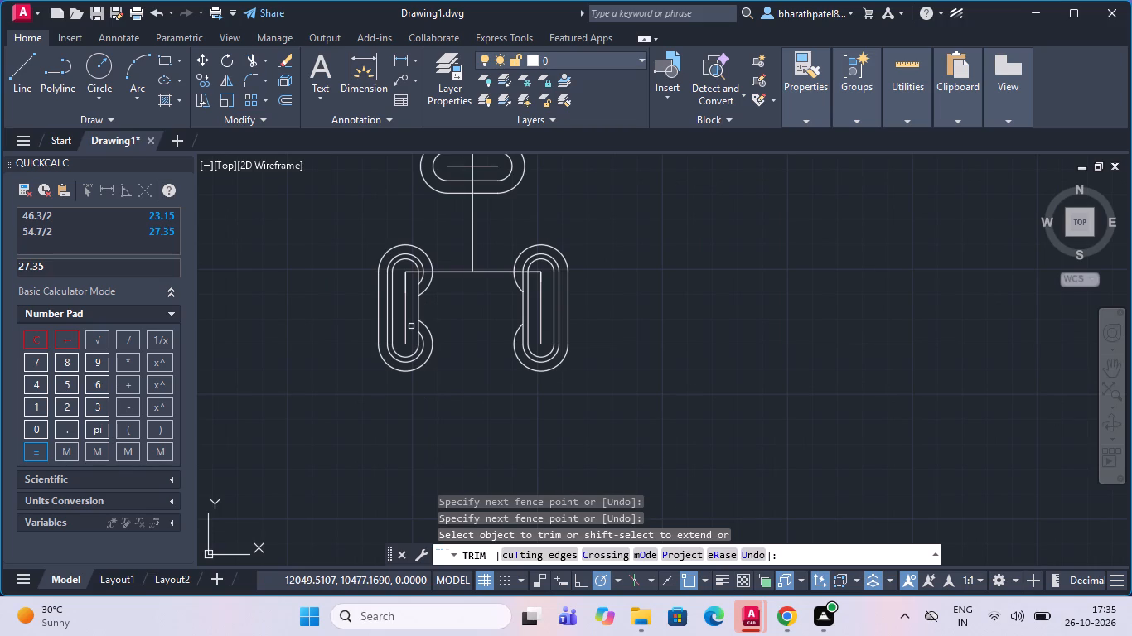
Draw a circle of radius 13 centred where the vertical centreline meets the horizontal line between the side slots.
{"action": "scroll", "coordinate": [411, 326], "scroll_direction": "down", "scroll_amount": 1}
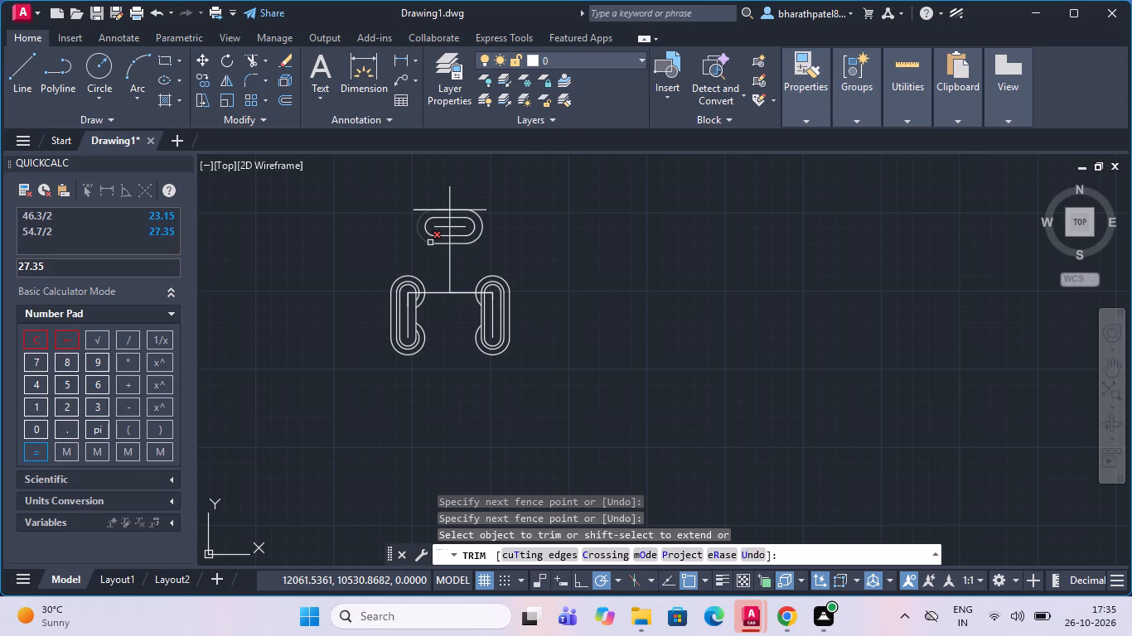
{"action": "left_click", "coordinate": [106, 79]}
{"action": "scroll", "coordinate": [446, 278], "scroll_direction": "up", "scroll_amount": 2}
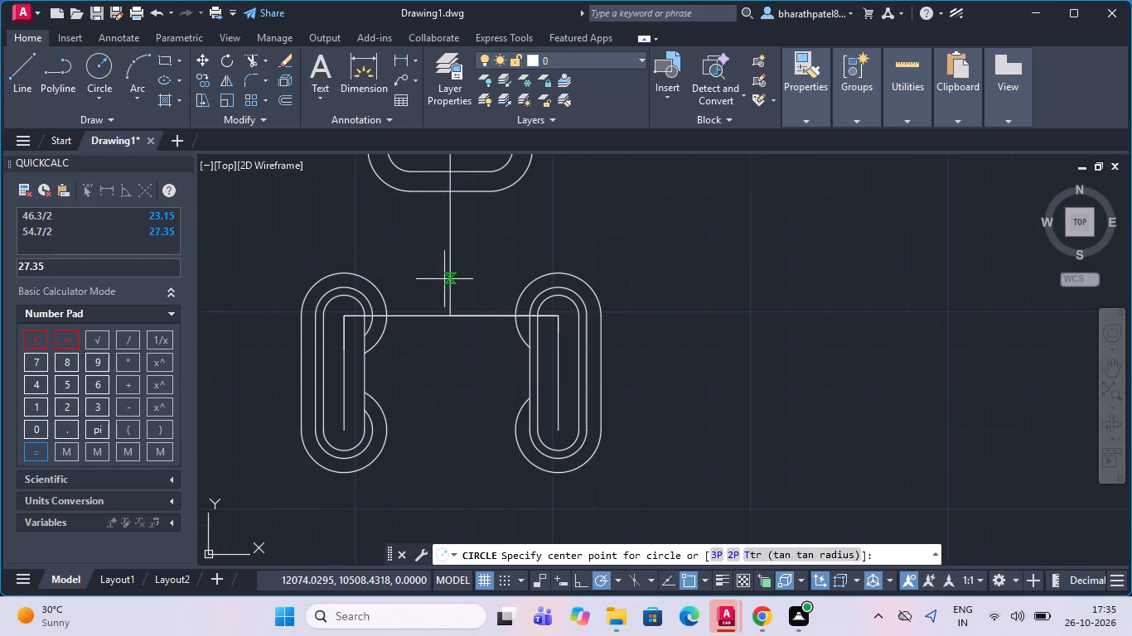
{"action": "left_click", "coordinate": [452, 313]}
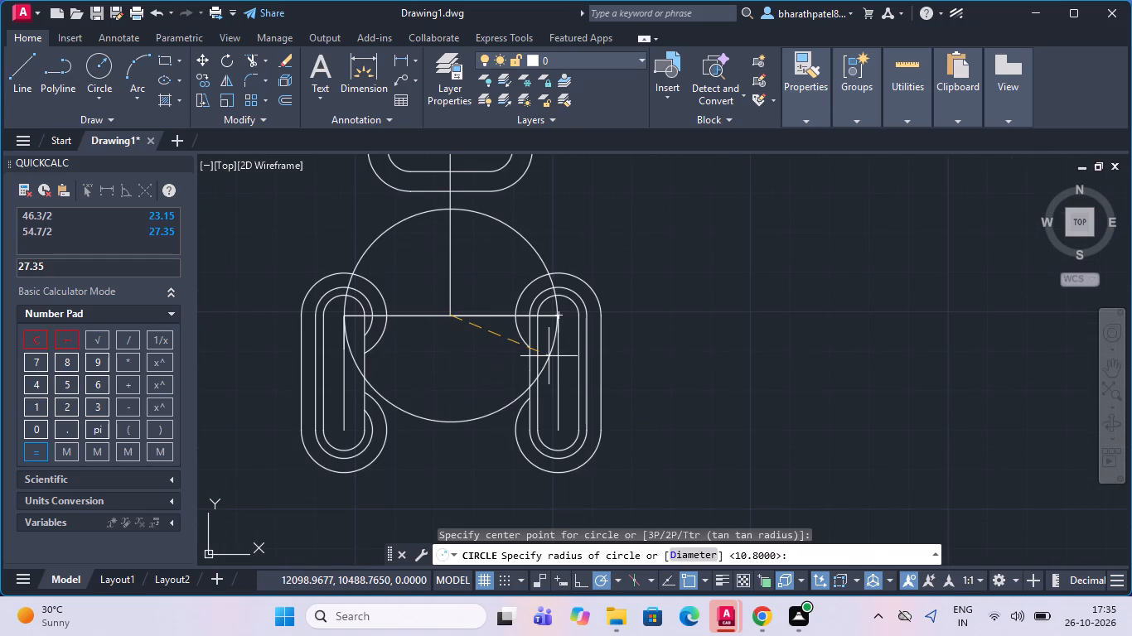
{"action": "key", "text": "1"}
{"action": "key", "text": "3"}
{"action": "key", "text": "Return"}
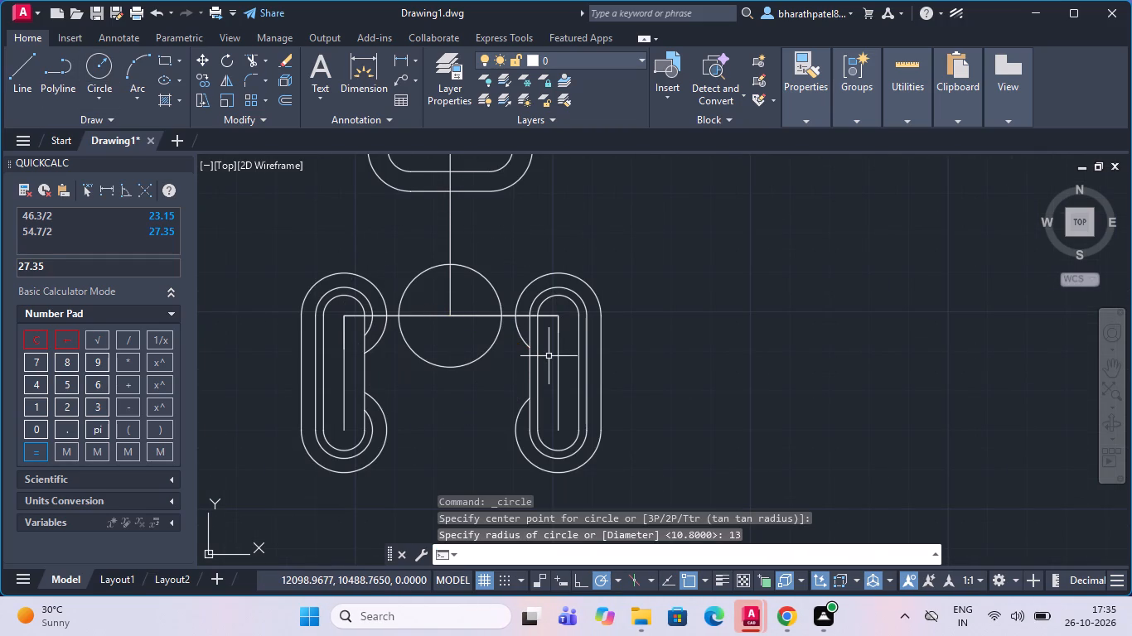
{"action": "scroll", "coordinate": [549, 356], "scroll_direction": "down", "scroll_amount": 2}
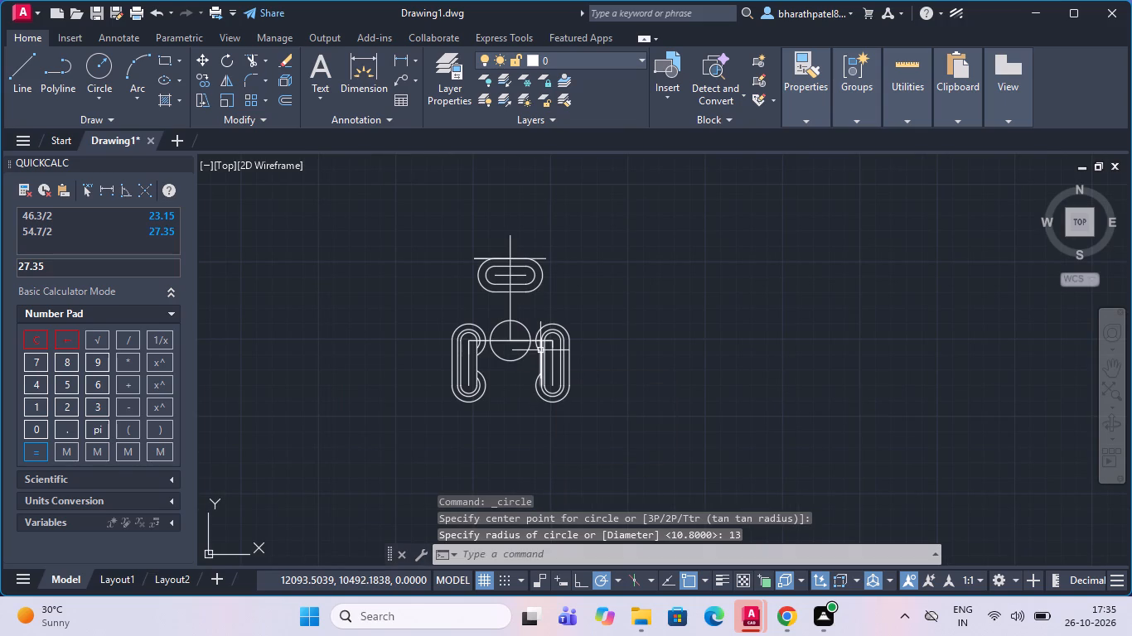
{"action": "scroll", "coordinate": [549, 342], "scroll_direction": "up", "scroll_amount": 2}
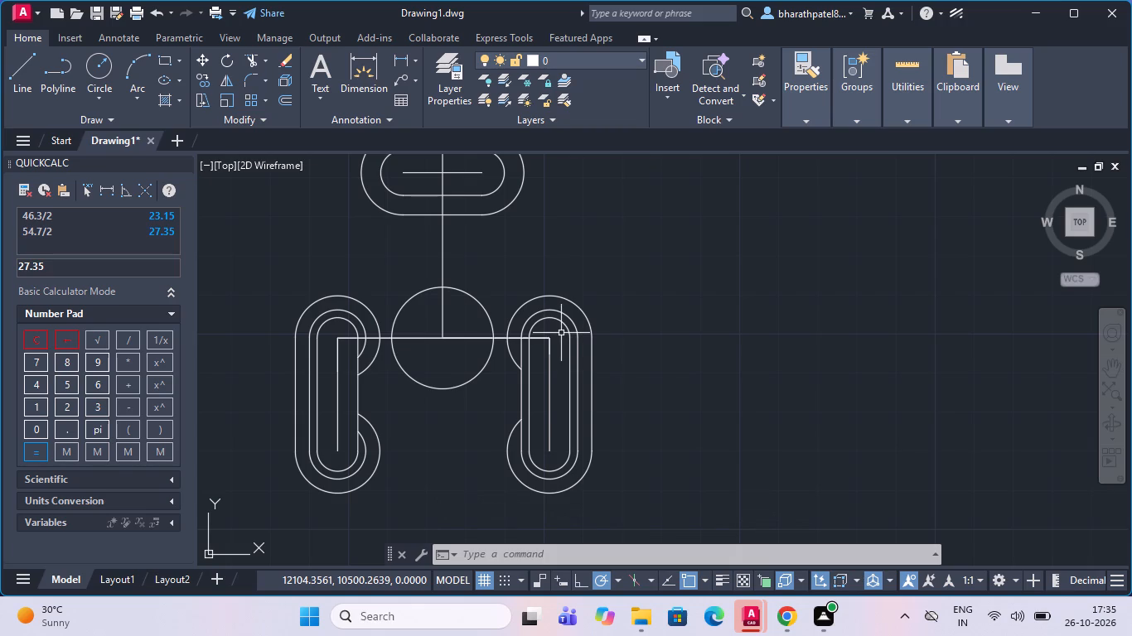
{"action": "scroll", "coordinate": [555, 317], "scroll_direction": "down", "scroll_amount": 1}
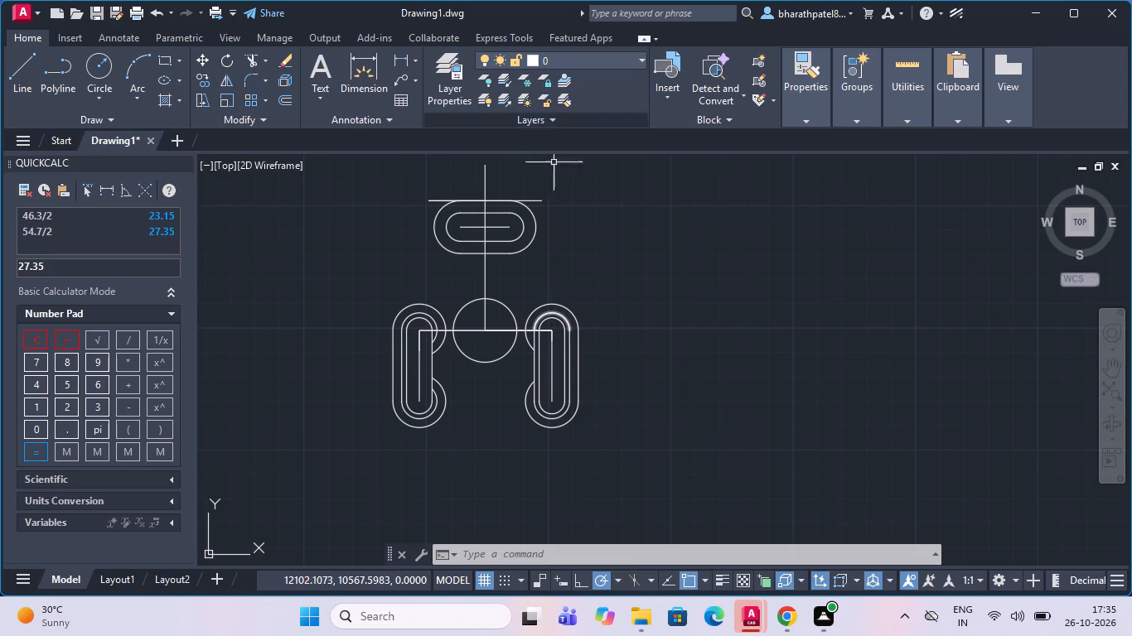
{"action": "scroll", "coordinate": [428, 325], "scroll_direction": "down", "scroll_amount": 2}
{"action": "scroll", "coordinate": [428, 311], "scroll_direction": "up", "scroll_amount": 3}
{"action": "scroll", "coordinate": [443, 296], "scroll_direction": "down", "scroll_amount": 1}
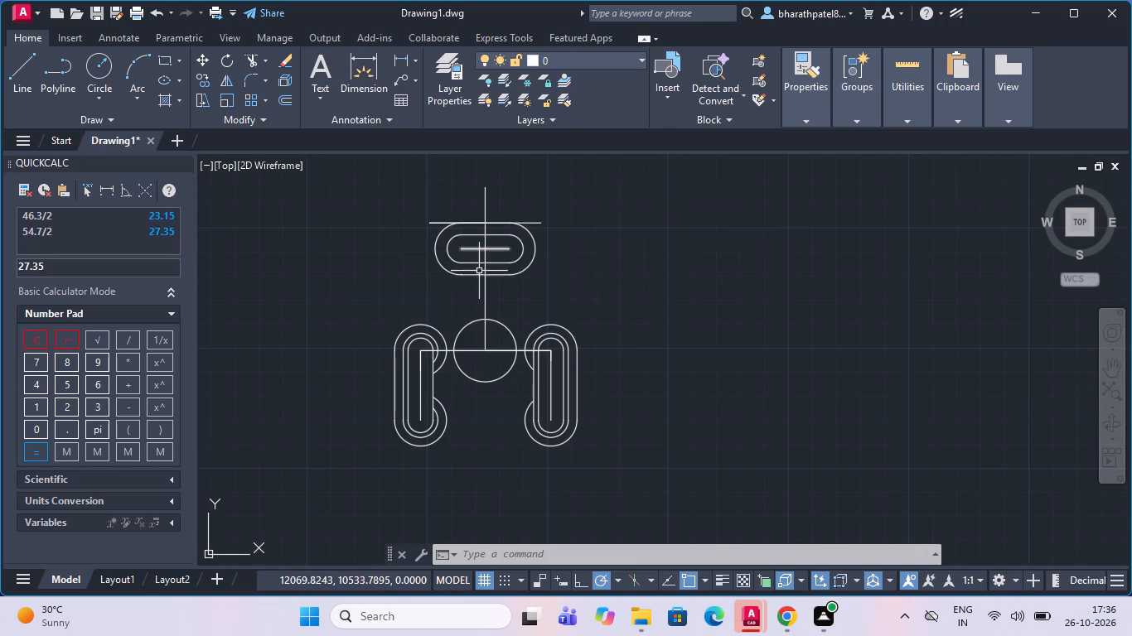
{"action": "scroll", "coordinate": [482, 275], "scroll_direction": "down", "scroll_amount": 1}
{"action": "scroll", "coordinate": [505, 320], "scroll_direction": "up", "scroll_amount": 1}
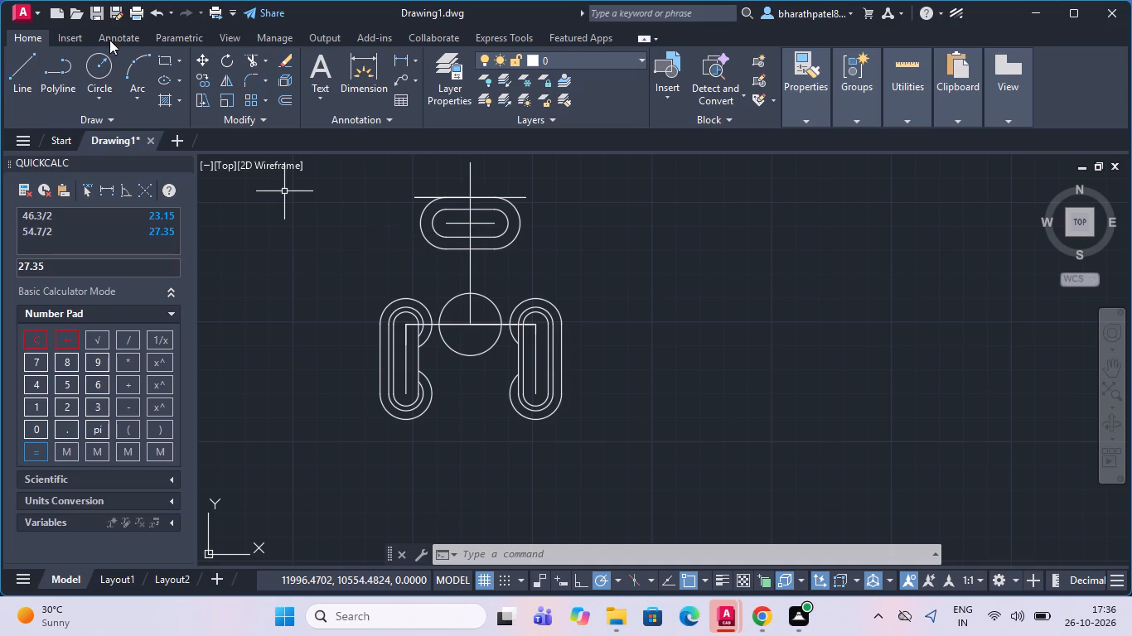
Draw a vertical line 28.9 long straight down from the centre of the radius 13 circle.
{"action": "left_click", "coordinate": [27, 70]}
{"action": "left_click", "coordinate": [27, 70]}
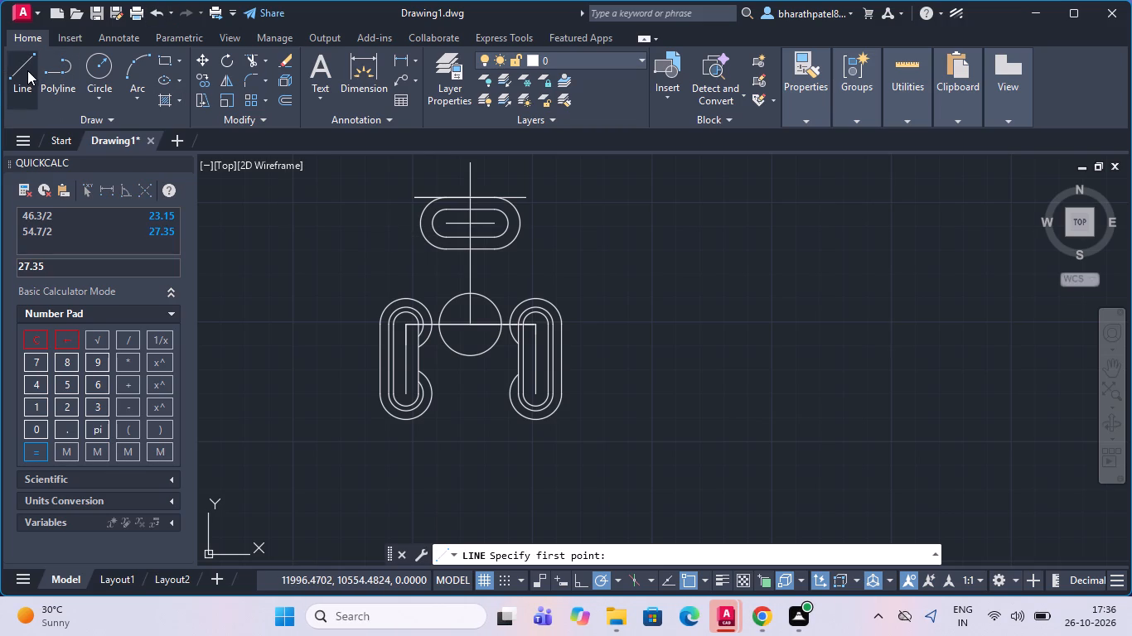
{"action": "scroll", "coordinate": [469, 330], "scroll_direction": "up", "scroll_amount": 4}
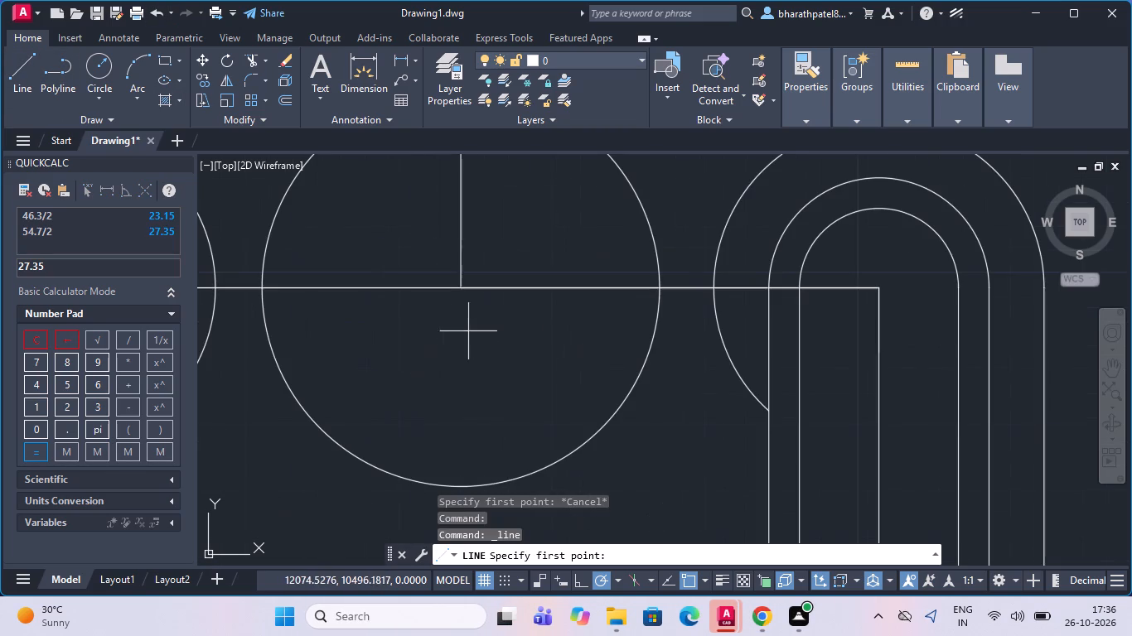
{"action": "left_click", "coordinate": [462, 287]}
{"action": "scroll", "coordinate": [462, 287], "scroll_direction": "down", "scroll_amount": 6}
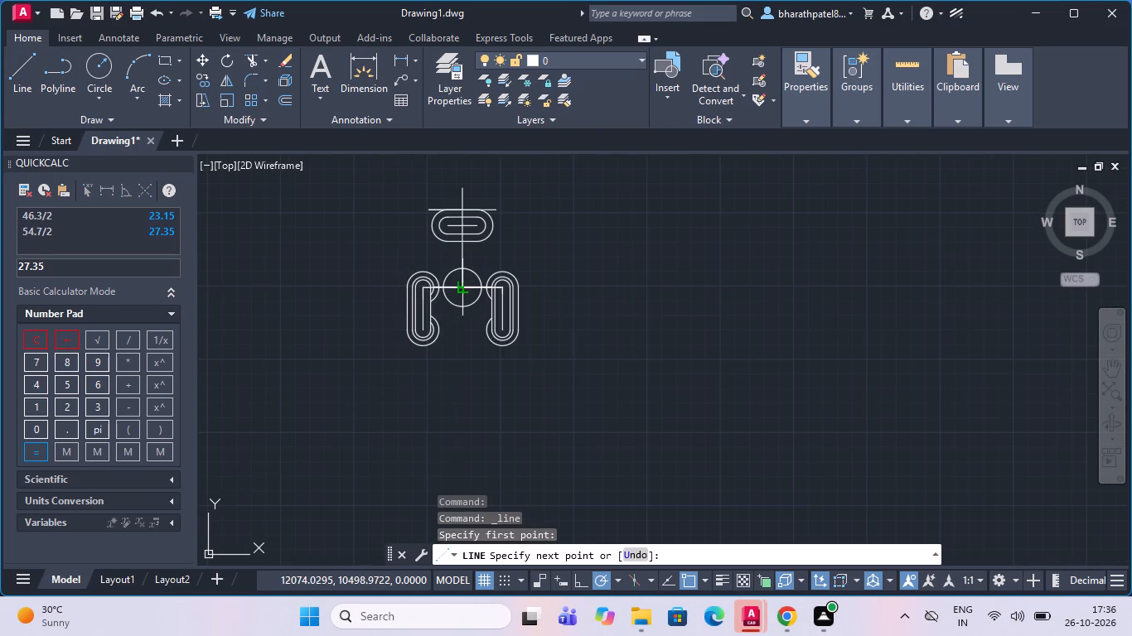
{"action": "type", "text": "28"}
{"action": "type", "text": ".9"}
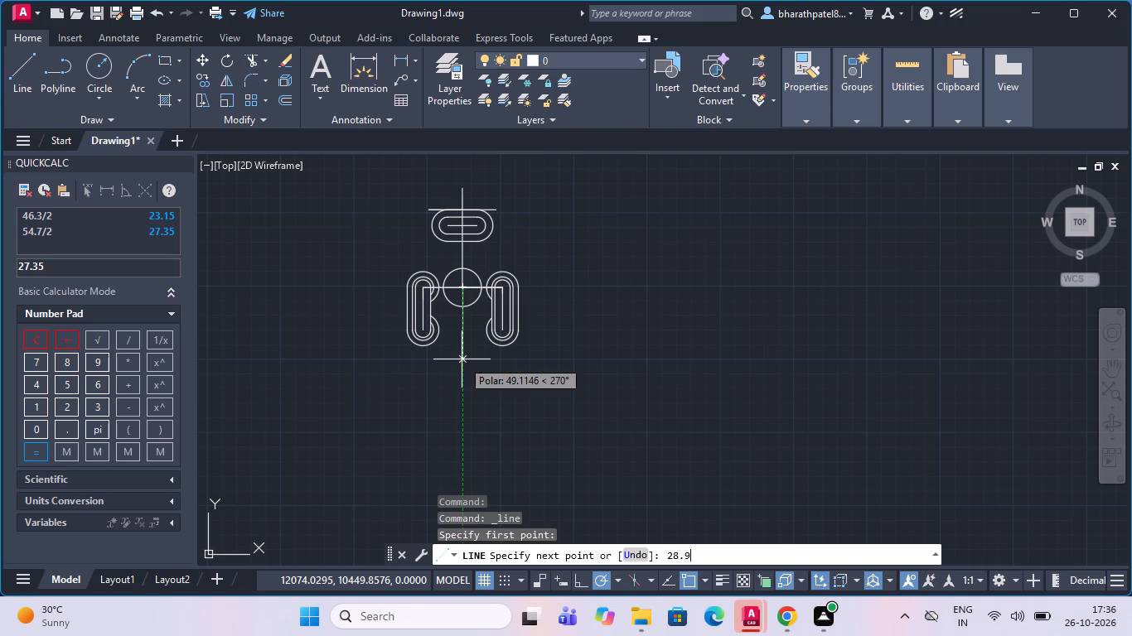
{"action": "key", "text": "Return"}
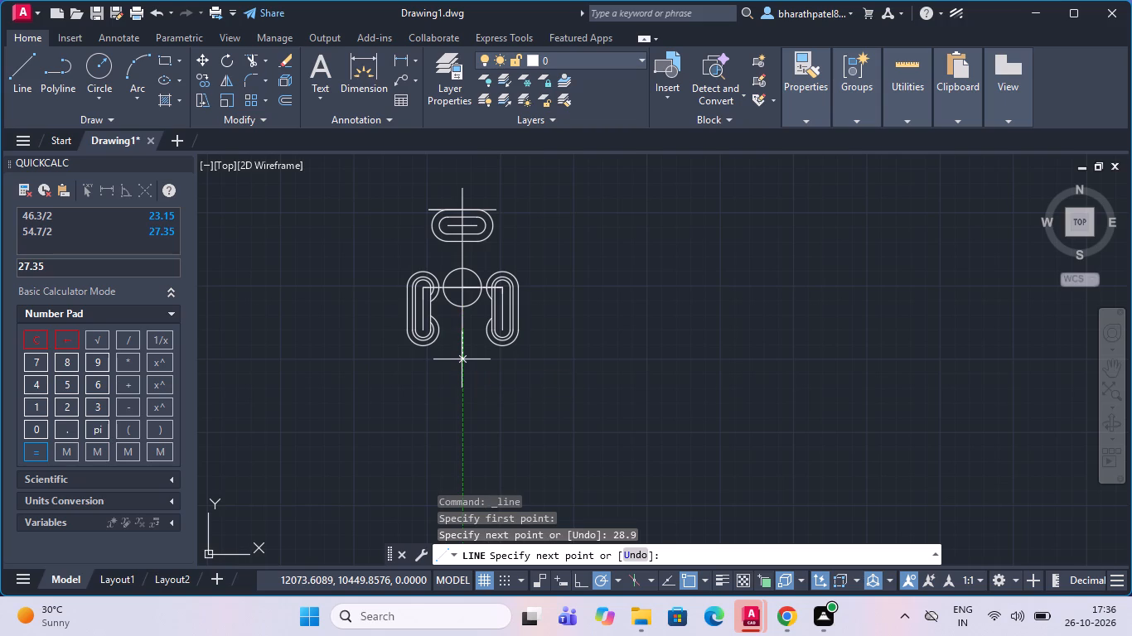
{"action": "key", "text": "Escape"}
Copy the radius 13 circle from its centre to the lower end of the 28.9 vertical line.
{"action": "scroll", "coordinate": [479, 344], "scroll_direction": "up", "scroll_amount": 1}
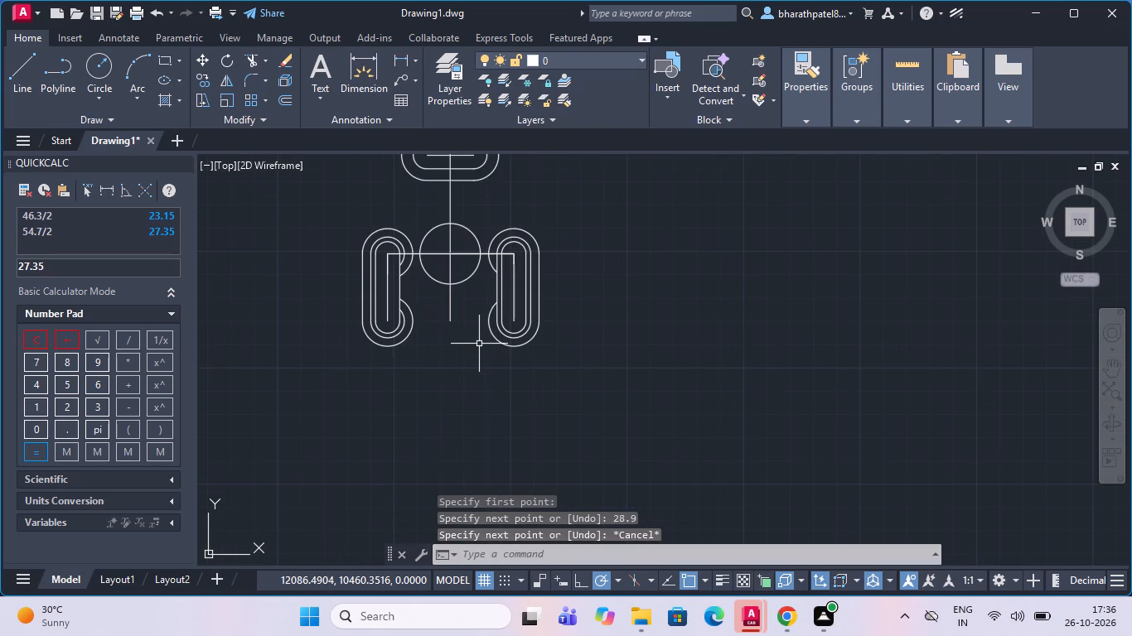
{"action": "scroll", "coordinate": [490, 277], "scroll_direction": "up", "scroll_amount": 1}
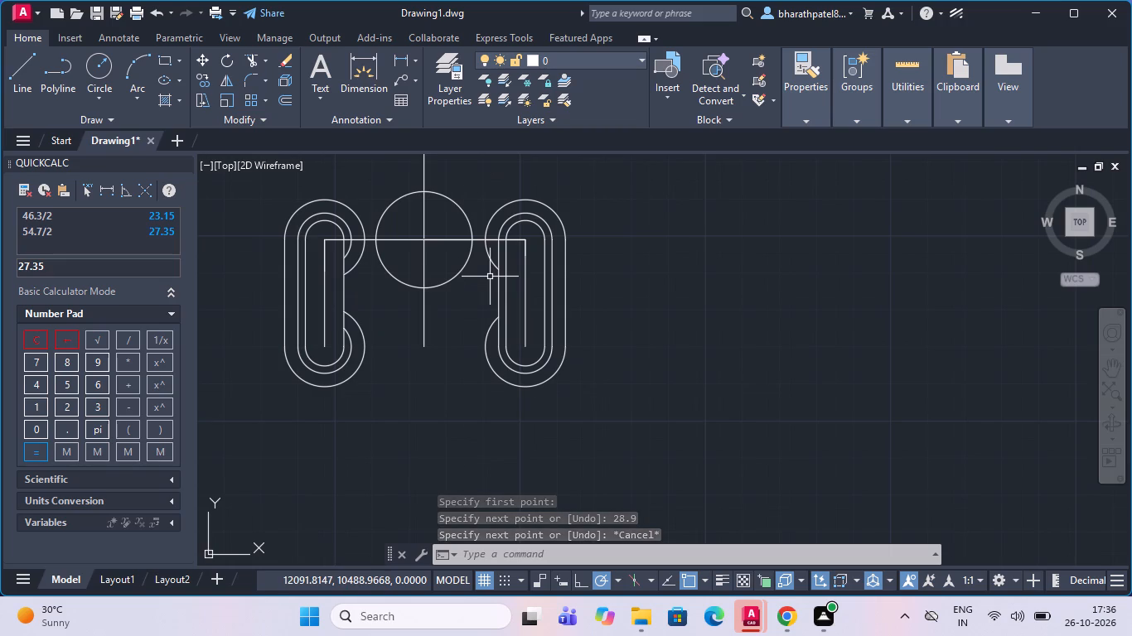
{"action": "left_click", "coordinate": [405, 285]}
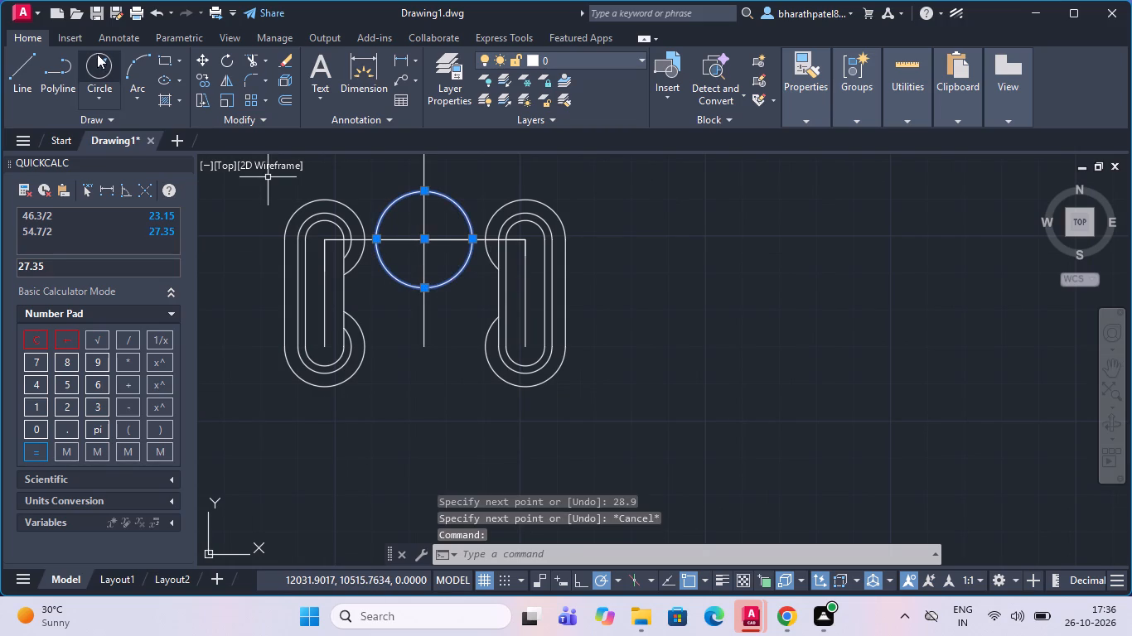
{"action": "left_click", "coordinate": [205, 77]}
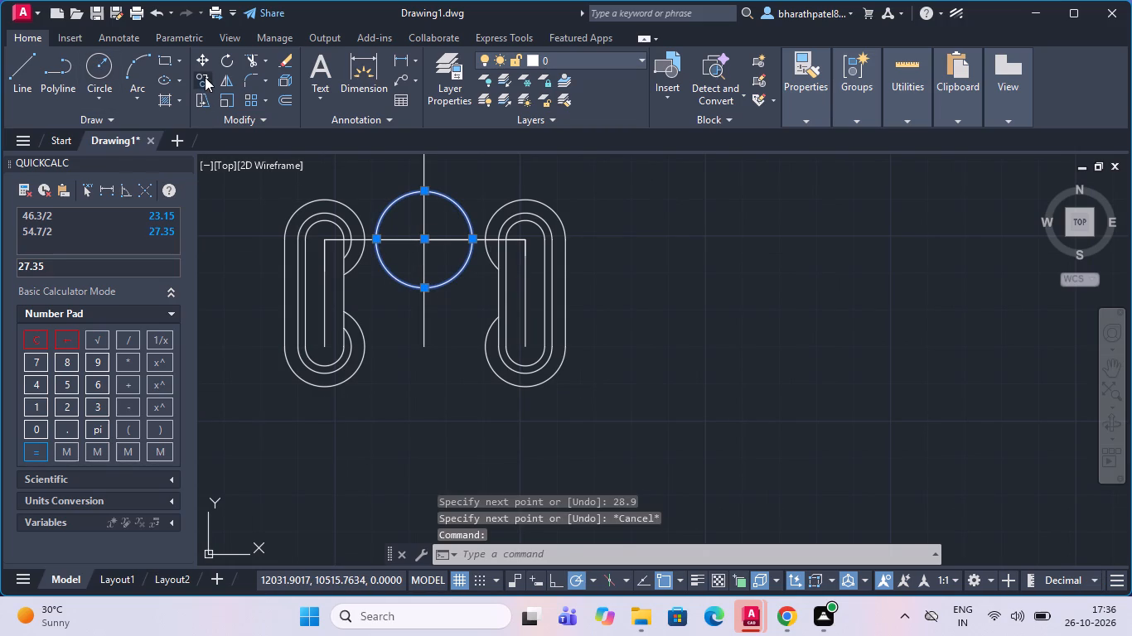
{"action": "left_click", "coordinate": [426, 239]}
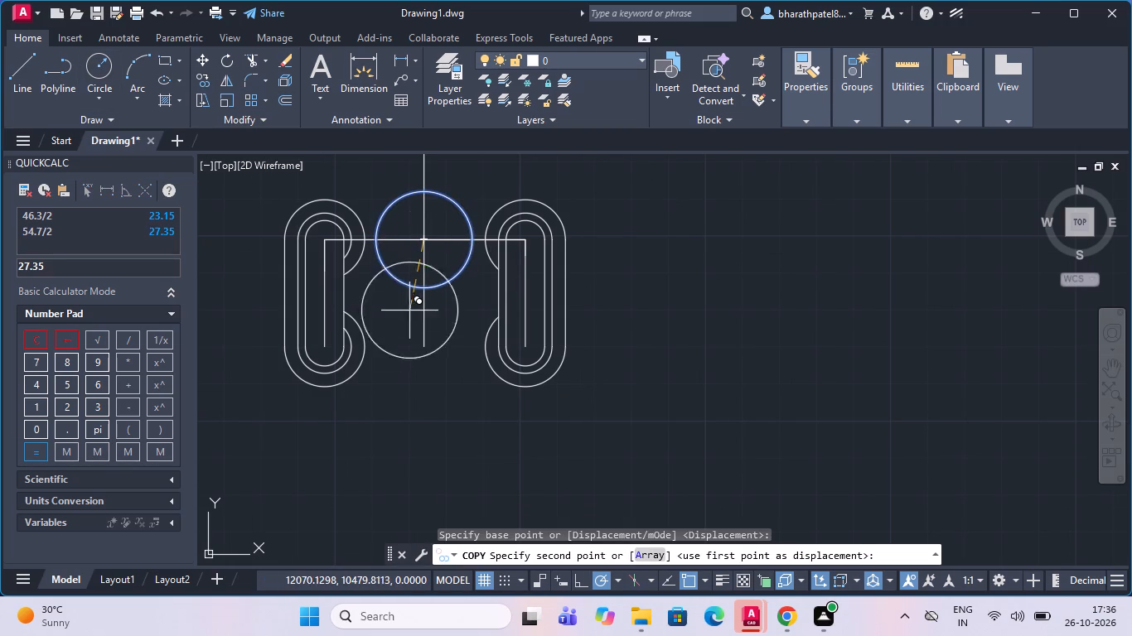
{"action": "scroll", "coordinate": [407, 339], "scroll_direction": "up", "scroll_amount": 3}
{"action": "left_click", "coordinate": [468, 370]}
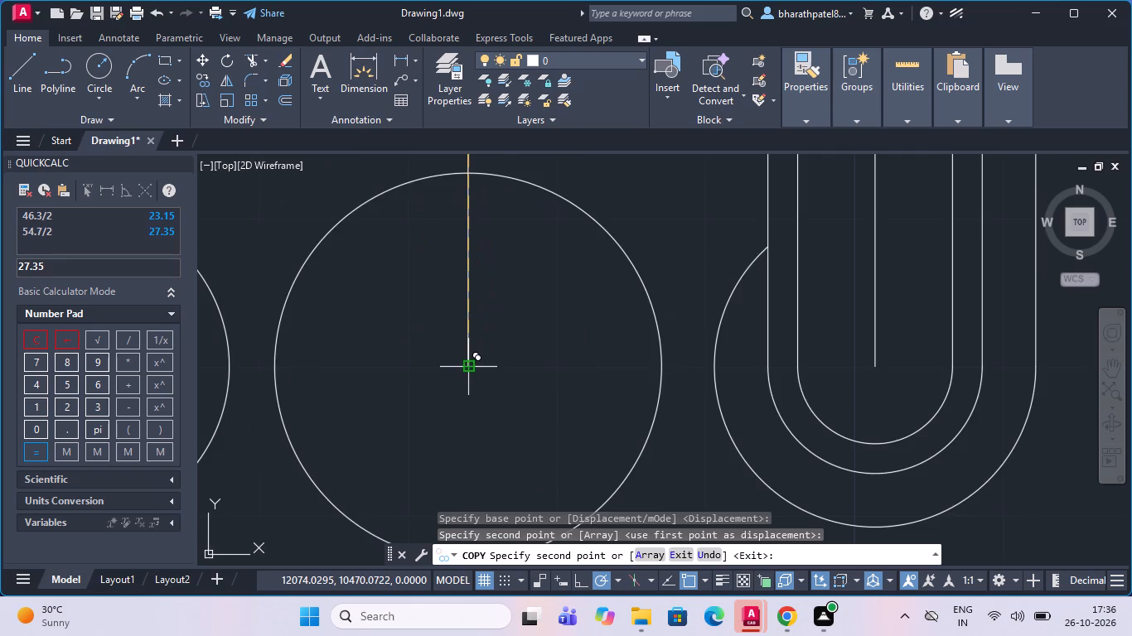
{"action": "scroll", "coordinate": [464, 376], "scroll_direction": "down", "scroll_amount": 3}
{"action": "key", "text": "Escape"}
{"action": "scroll", "coordinate": [497, 377], "scroll_direction": "down", "scroll_amount": 3}
{"action": "scroll", "coordinate": [506, 370], "scroll_direction": "up", "scroll_amount": 2}
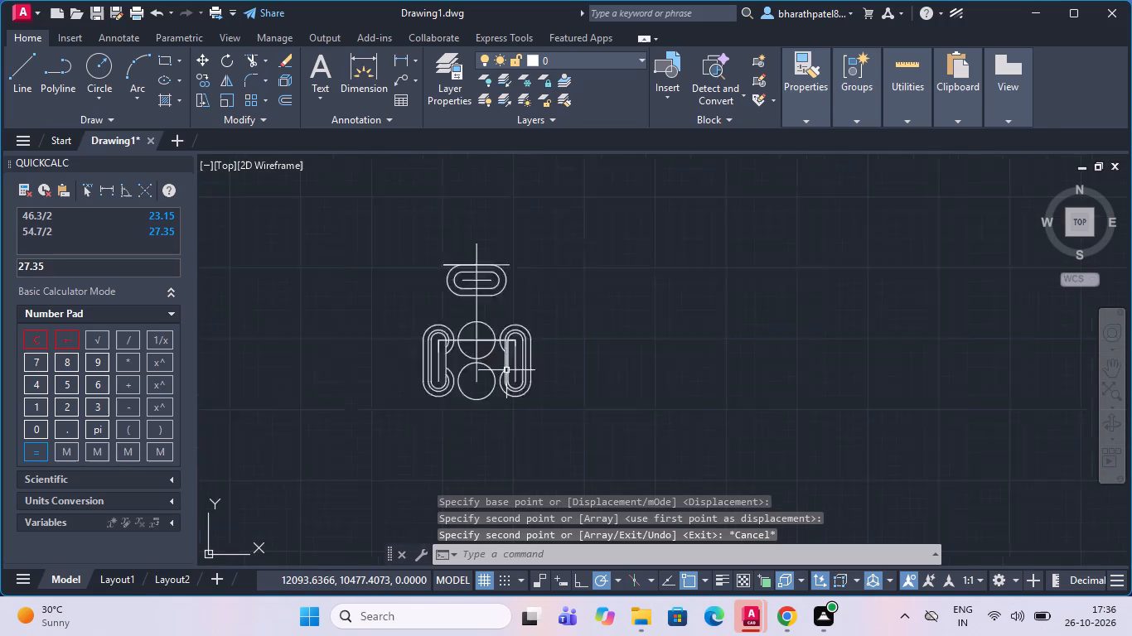
Draw a vertical line tangent to the left sides of the upper and lower radius 13 circles.
{"action": "left_click", "coordinate": [24, 79]}
{"action": "scroll", "coordinate": [433, 321], "scroll_direction": "up", "scroll_amount": 4}
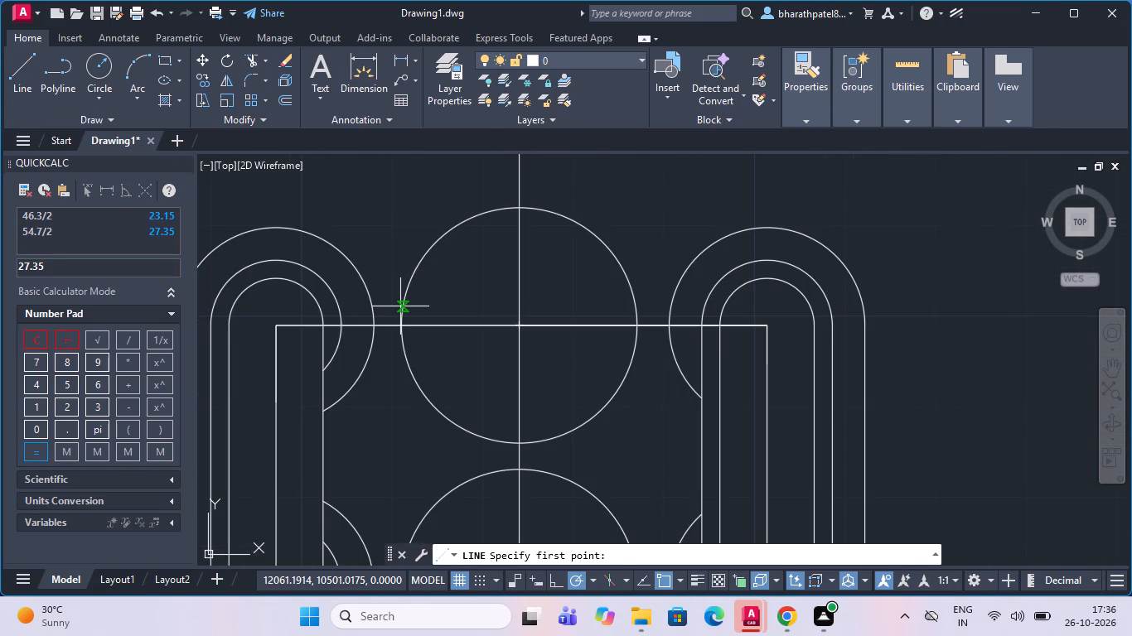
{"action": "type", "text": "tan"}
{"action": "key", "text": "Return"}
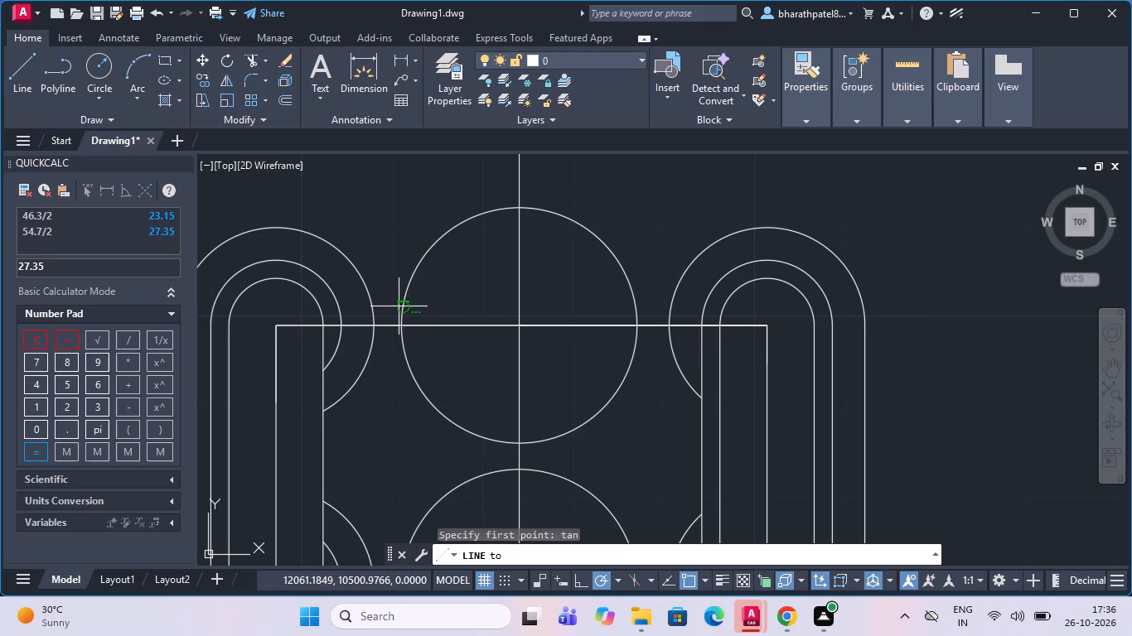
{"action": "left_click", "coordinate": [400, 312]}
{"action": "scroll", "coordinate": [412, 381], "scroll_direction": "down", "scroll_amount": 3}
{"action": "scroll", "coordinate": [410, 462], "scroll_direction": "up", "scroll_amount": 3}
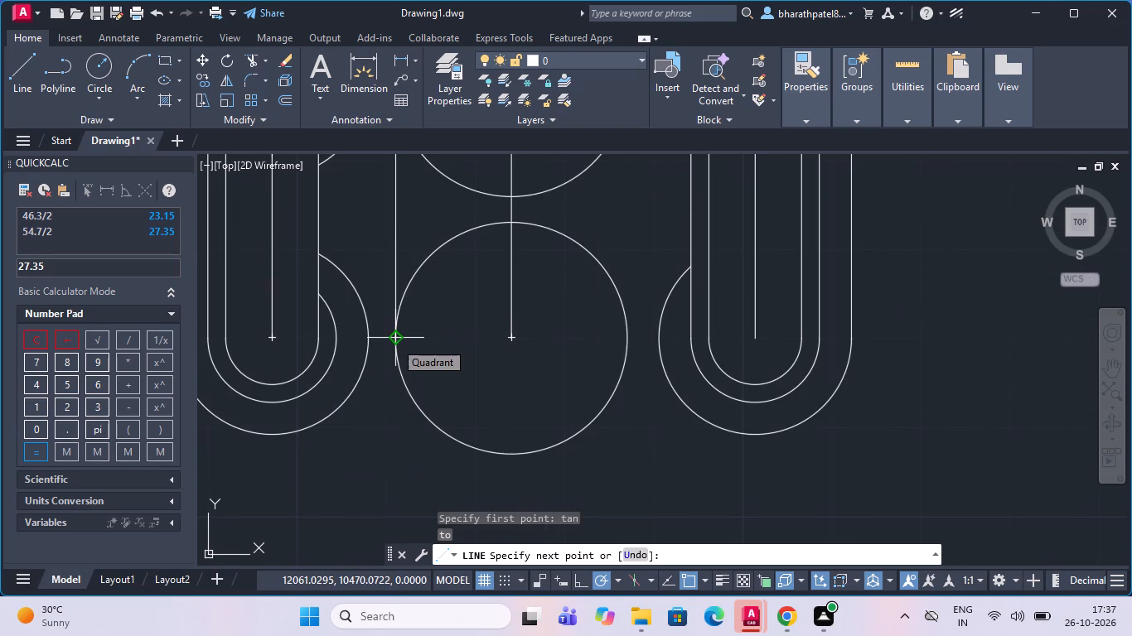
{"action": "type", "text": "tan"}
{"action": "key", "text": "Return"}
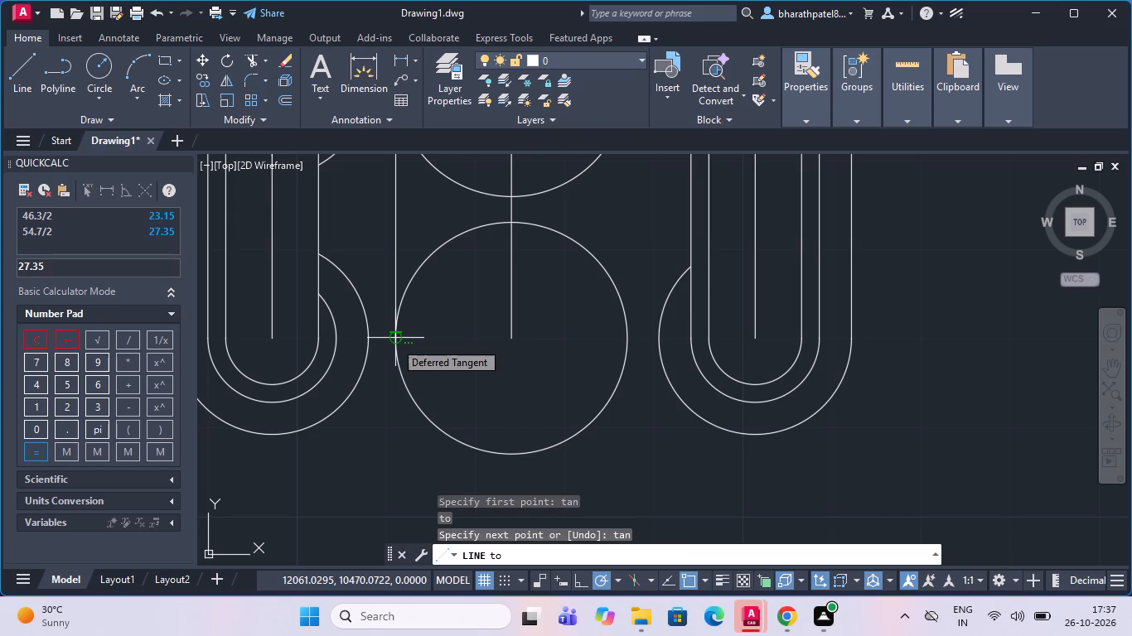
{"action": "left_click", "coordinate": [394, 341]}
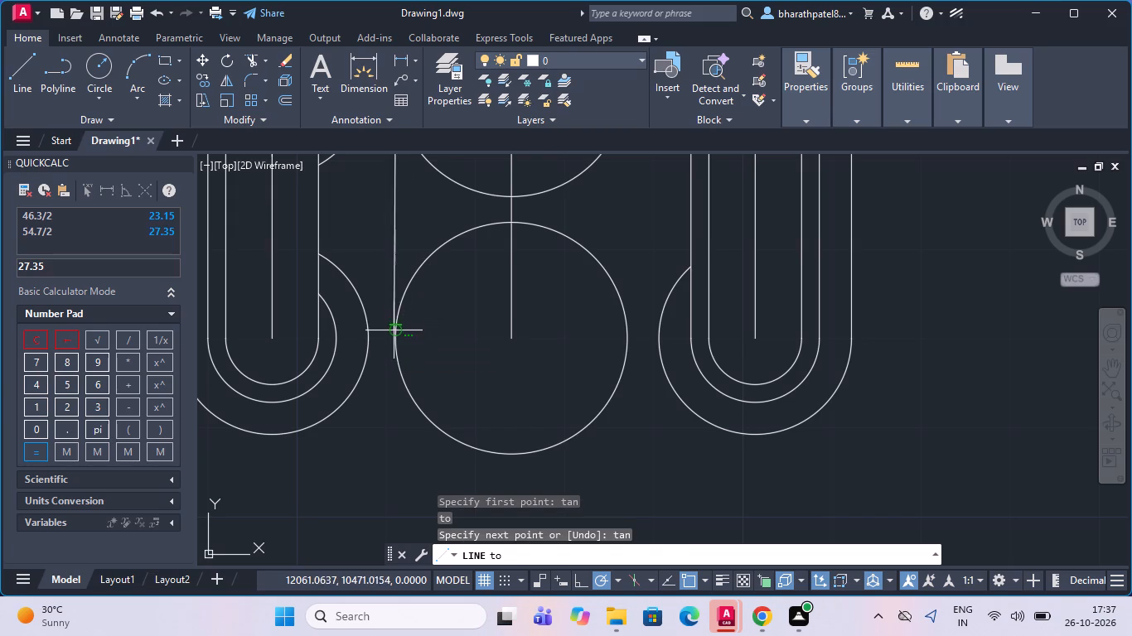
{"action": "left_click", "coordinate": [394, 331]}
{"action": "key", "text": "Escape"}
{"action": "scroll", "coordinate": [386, 346], "scroll_direction": "down", "scroll_amount": 3}
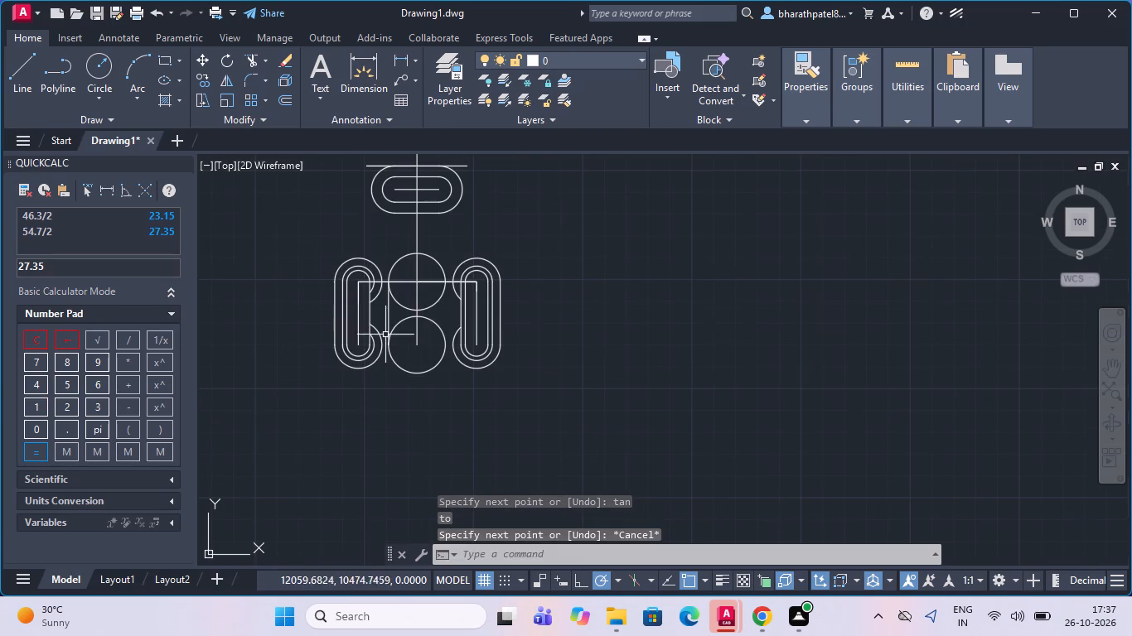
Draw a vertical line tangent to the right sides of the upper and lower radius 13 circles.
{"action": "left_click", "coordinate": [16, 72]}
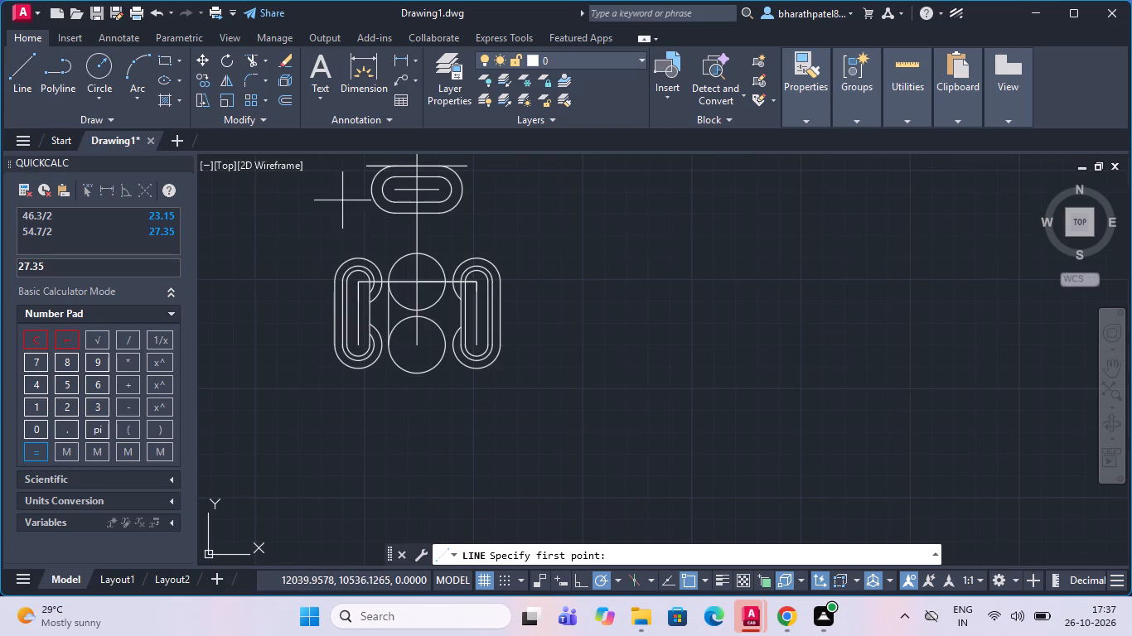
{"action": "scroll", "coordinate": [444, 288], "scroll_direction": "up", "scroll_amount": 5}
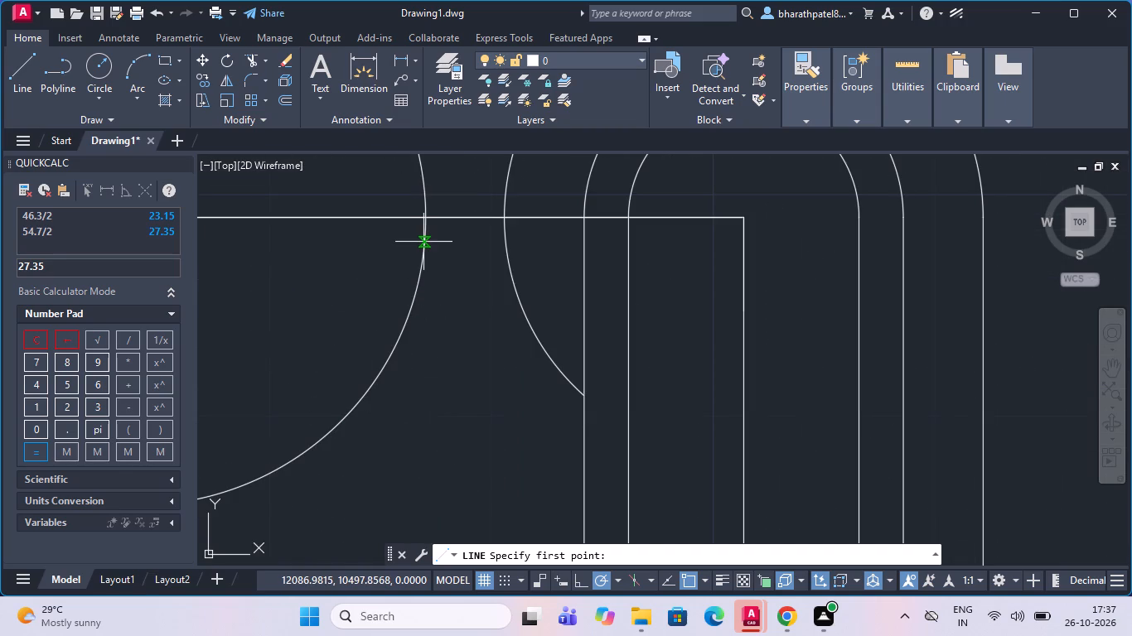
{"action": "type", "text": "tan"}
{"action": "key", "text": "Return"}
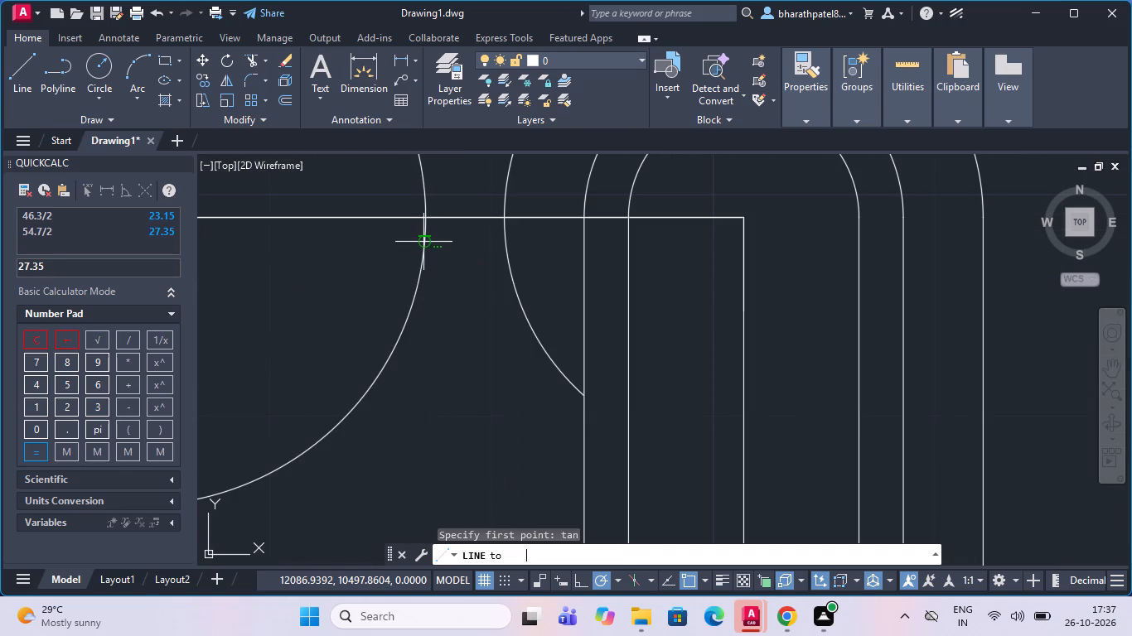
{"action": "left_click", "coordinate": [423, 242]}
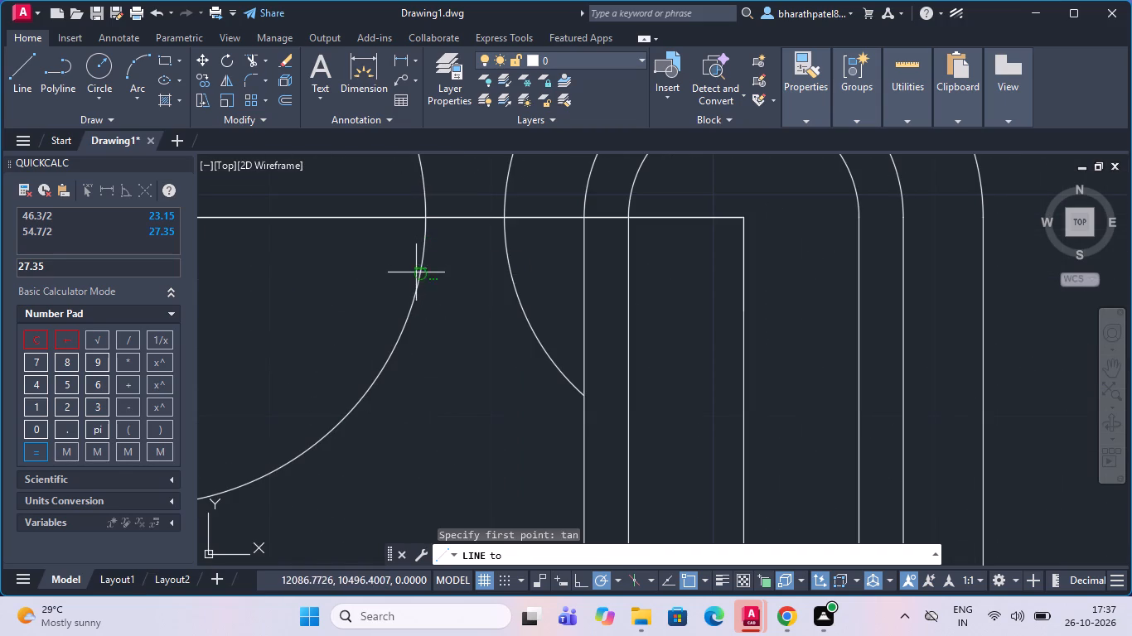
{"action": "left_click", "coordinate": [425, 248]}
{"action": "scroll", "coordinate": [425, 248], "scroll_direction": "down", "scroll_amount": 4}
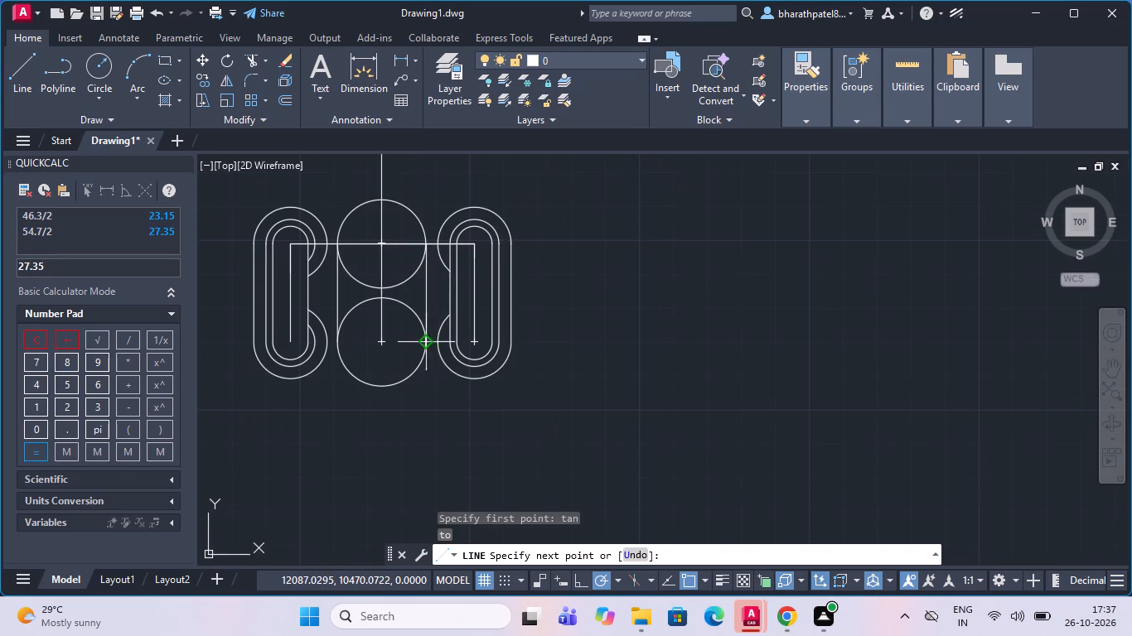
{"action": "scroll", "coordinate": [418, 331], "scroll_direction": "up", "scroll_amount": 4}
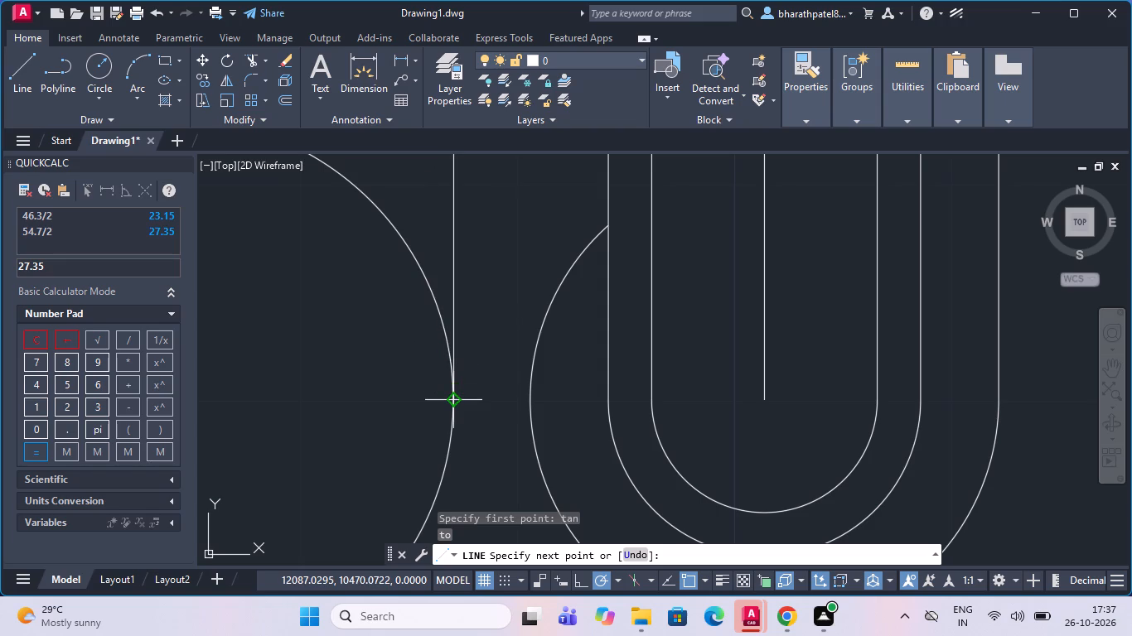
{"action": "type", "text": "tan"}
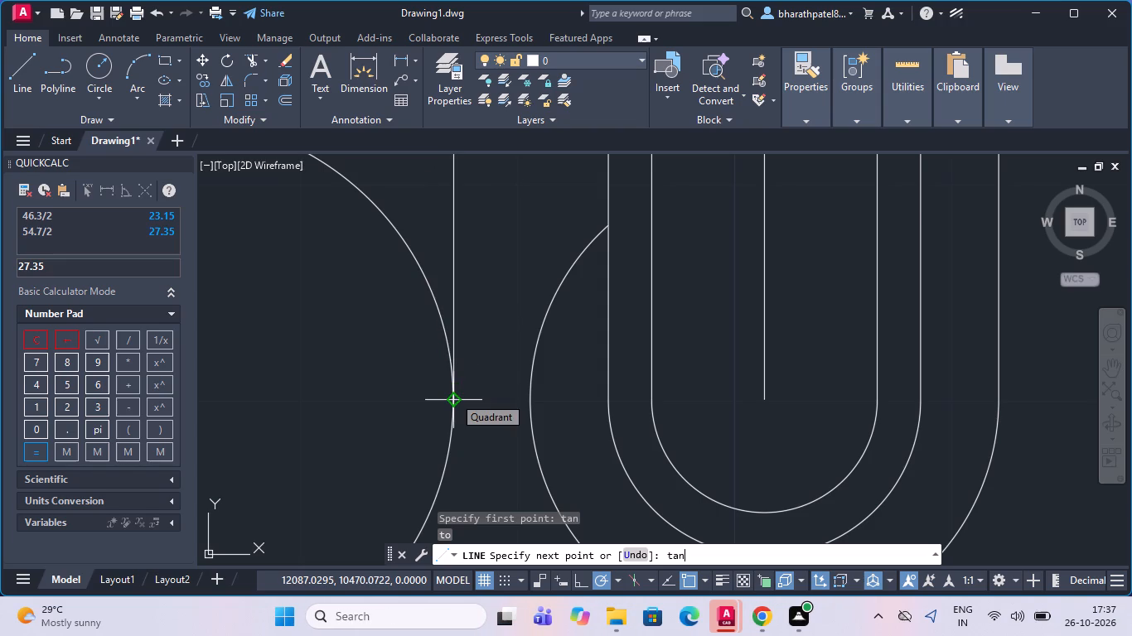
{"action": "key", "text": "Return"}
{"action": "left_click", "coordinate": [453, 396]}
{"action": "left_click", "coordinate": [453, 396]}
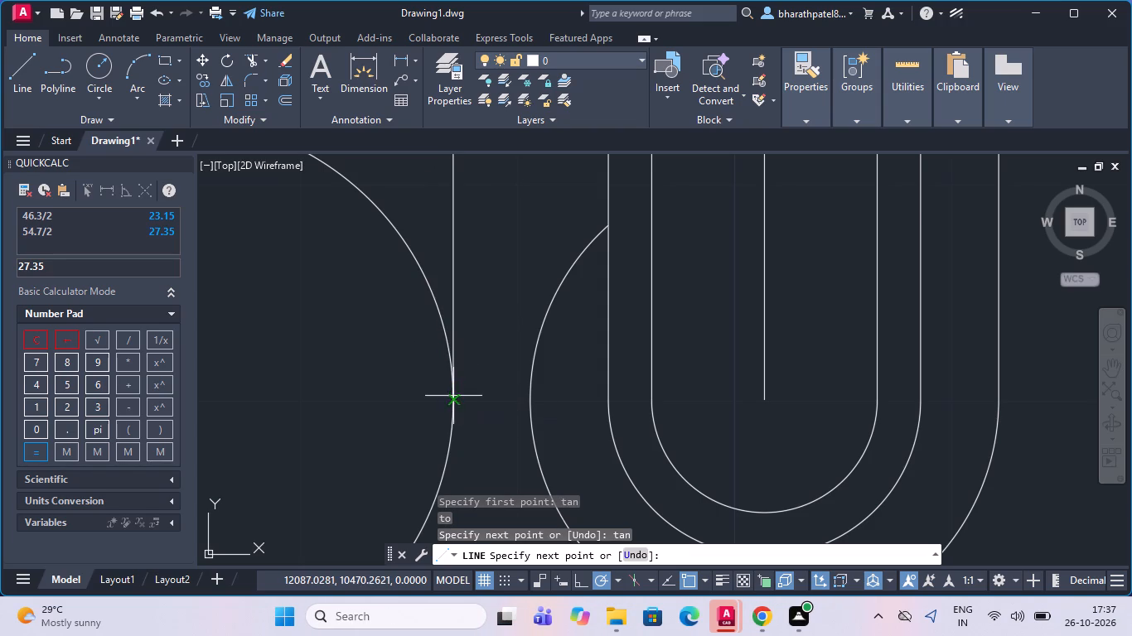
{"action": "scroll", "coordinate": [479, 428], "scroll_direction": "down", "scroll_amount": 4}
{"action": "key", "text": "Escape"}
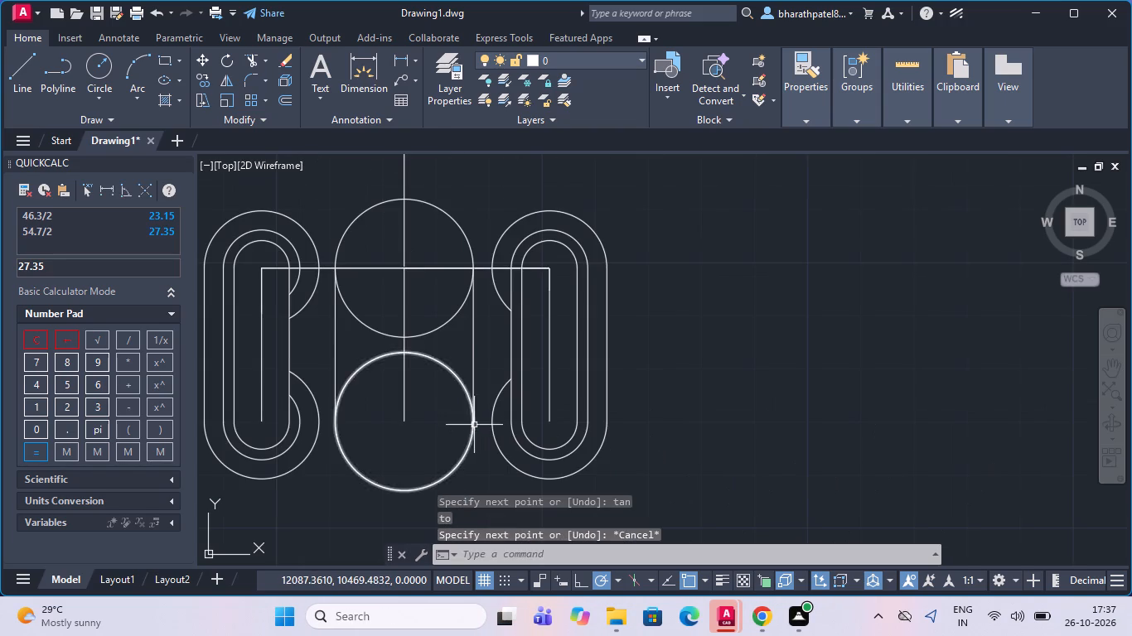
Trim the inner halves of both radius 13 circles between the two tangent lines to form the central slot outline.
{"action": "scroll", "coordinate": [472, 425], "scroll_direction": "down", "scroll_amount": 3}
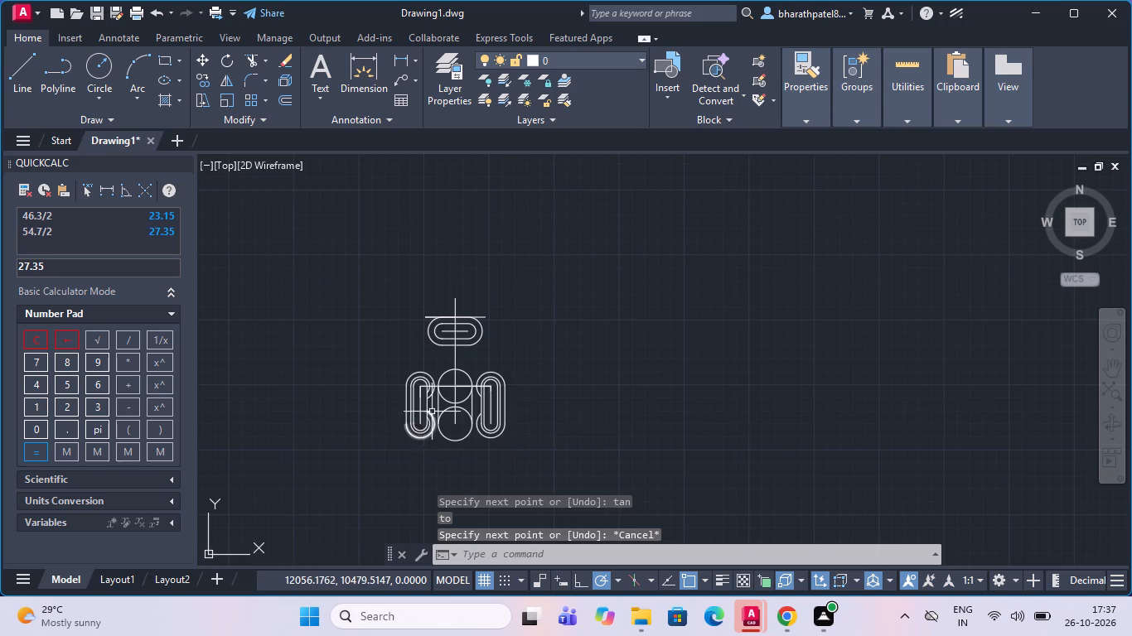
{"action": "scroll", "coordinate": [430, 420], "scroll_direction": "up", "scroll_amount": 4}
{"action": "left_click", "coordinate": [249, 64]}
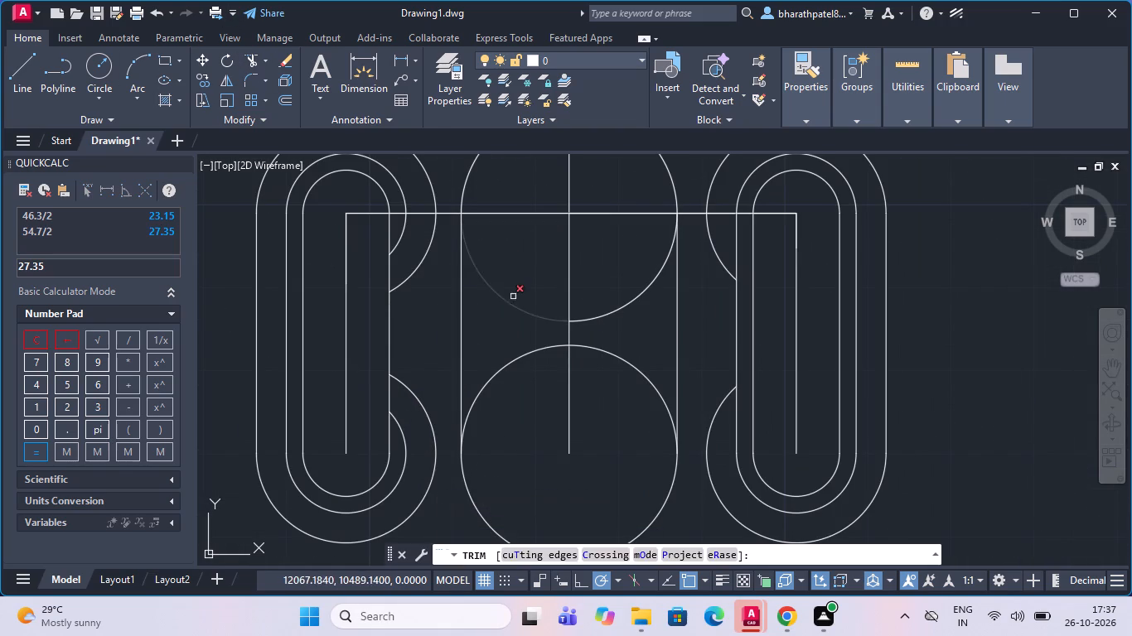
{"action": "left_click_drag", "start_coordinate": [515, 284], "coordinate": [518, 297]}
{"action": "left_click", "coordinate": [528, 399]}
{"action": "left_click_drag", "start_coordinate": [601, 280], "coordinate": [602, 313]}
{"action": "left_click", "coordinate": [607, 394]}
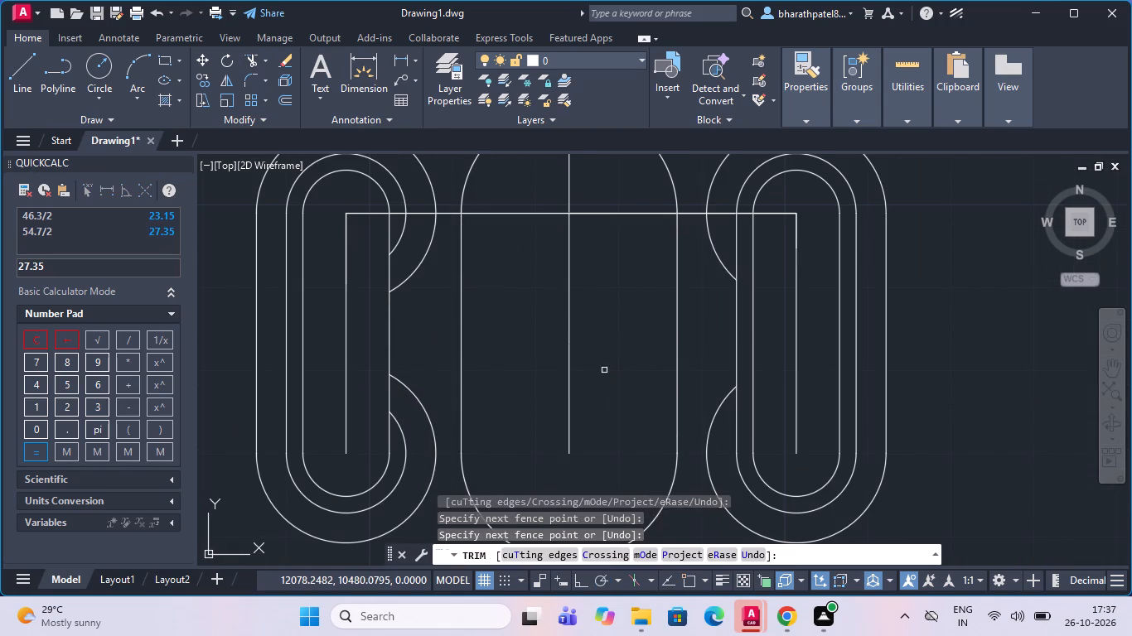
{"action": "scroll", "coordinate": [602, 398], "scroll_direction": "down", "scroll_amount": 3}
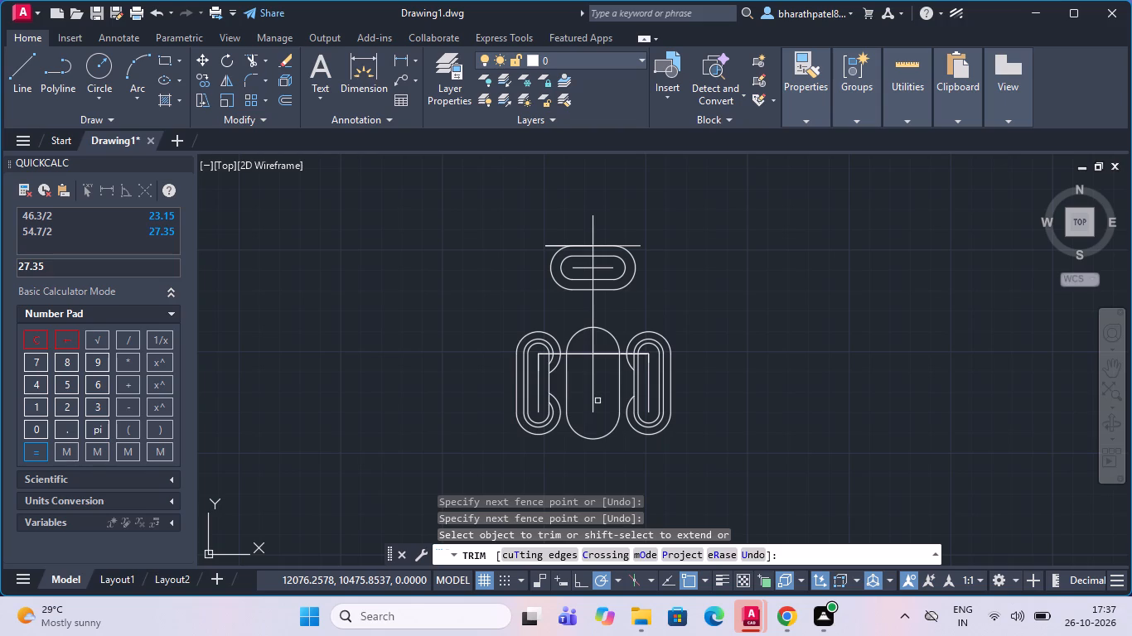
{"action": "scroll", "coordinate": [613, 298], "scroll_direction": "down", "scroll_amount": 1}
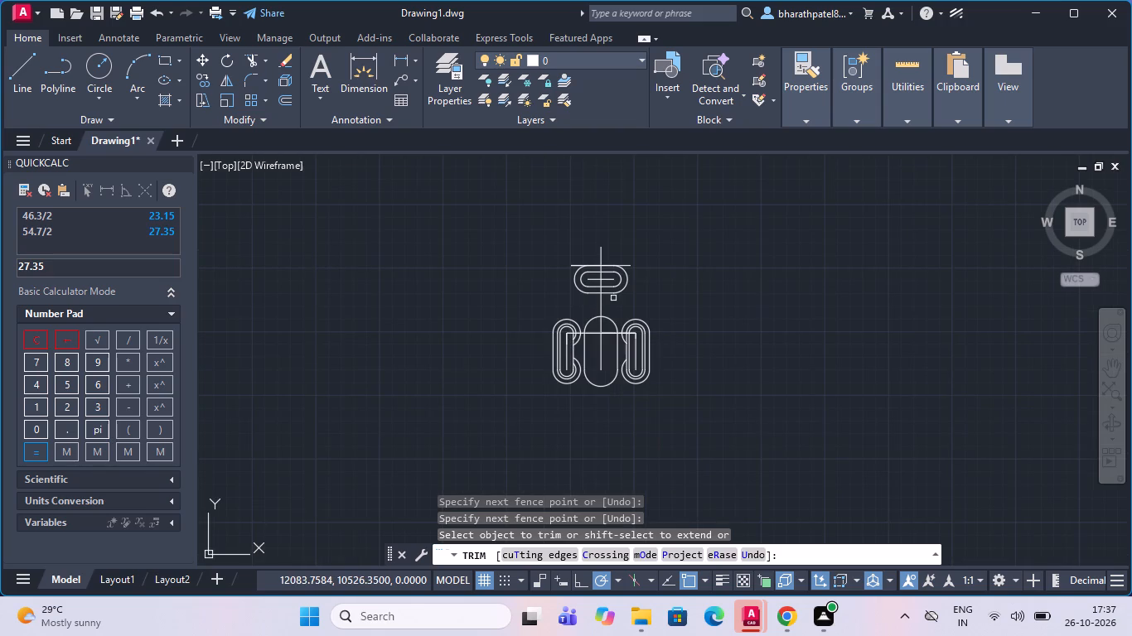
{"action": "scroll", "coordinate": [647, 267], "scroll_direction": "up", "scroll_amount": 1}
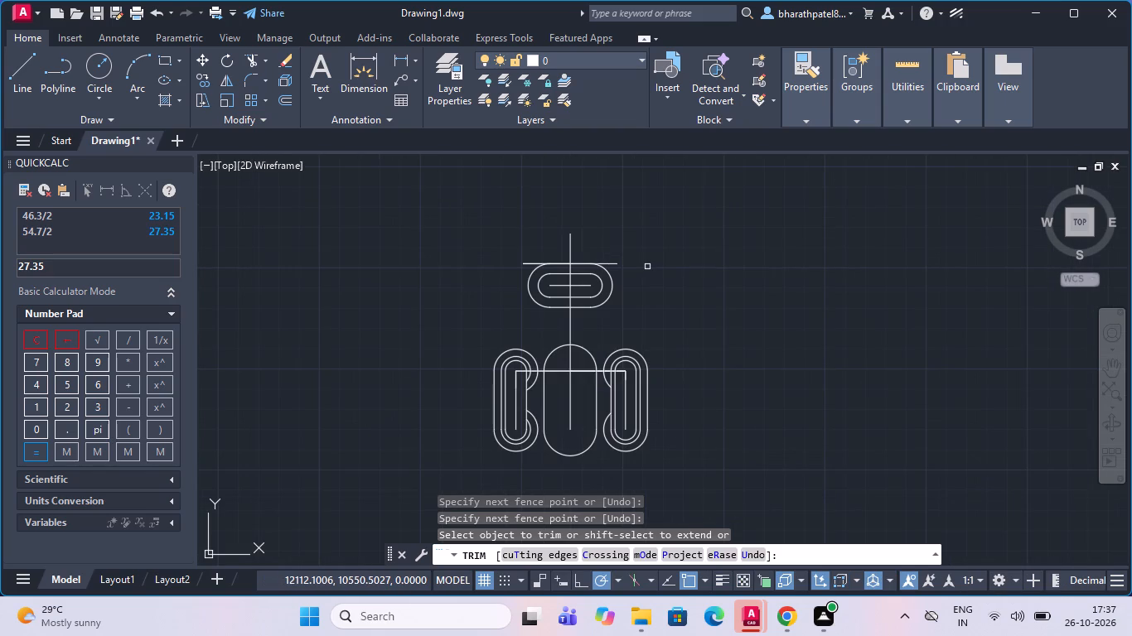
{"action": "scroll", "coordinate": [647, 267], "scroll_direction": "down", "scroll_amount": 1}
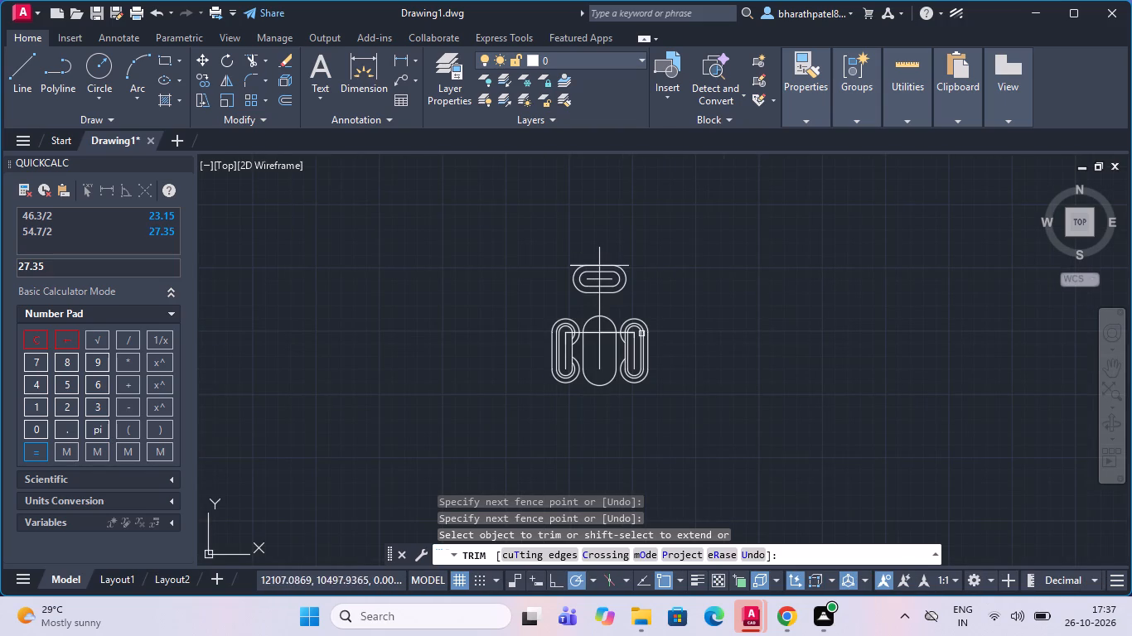
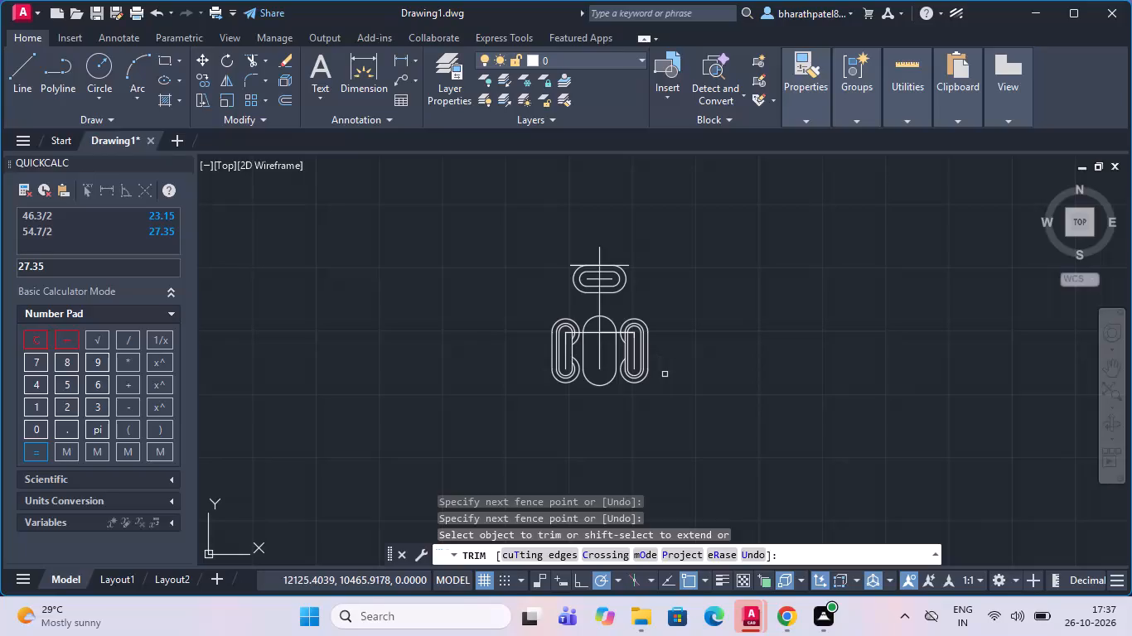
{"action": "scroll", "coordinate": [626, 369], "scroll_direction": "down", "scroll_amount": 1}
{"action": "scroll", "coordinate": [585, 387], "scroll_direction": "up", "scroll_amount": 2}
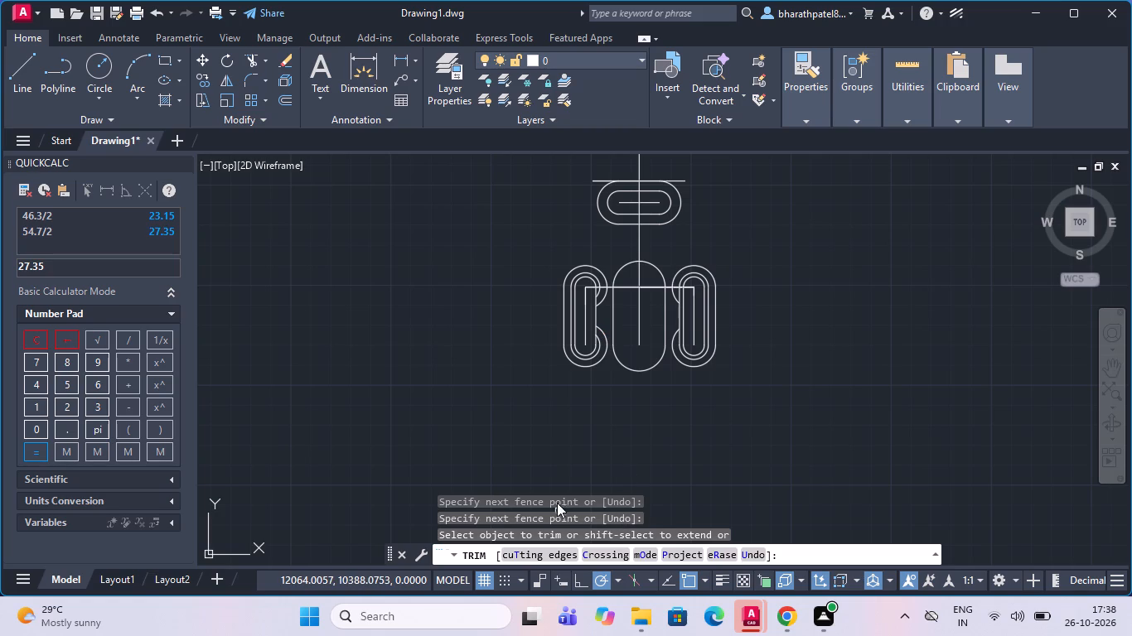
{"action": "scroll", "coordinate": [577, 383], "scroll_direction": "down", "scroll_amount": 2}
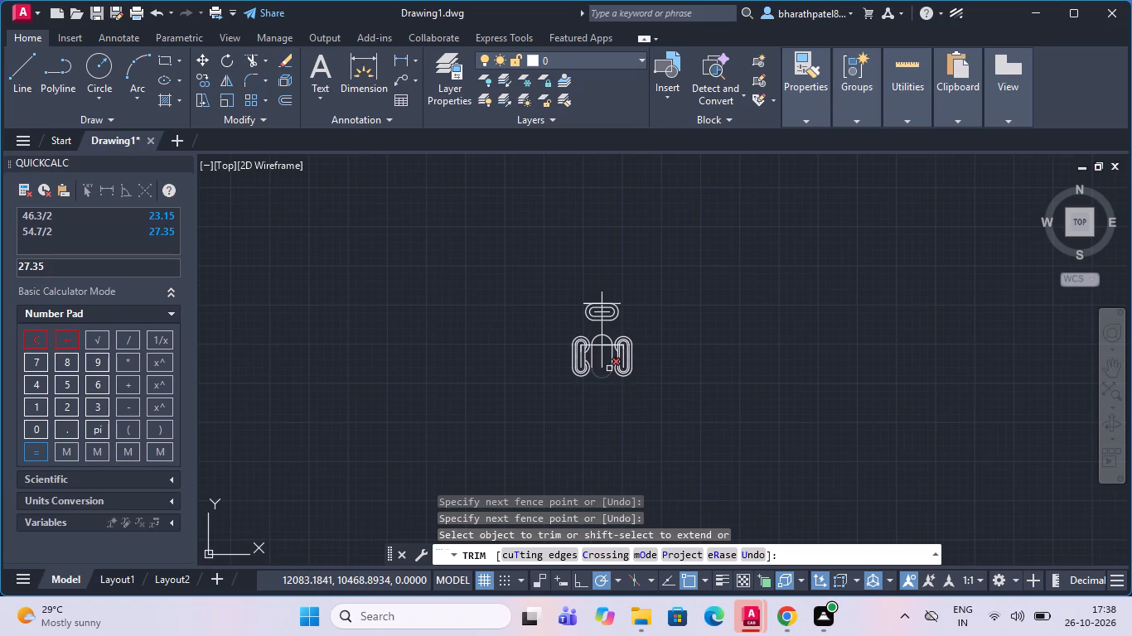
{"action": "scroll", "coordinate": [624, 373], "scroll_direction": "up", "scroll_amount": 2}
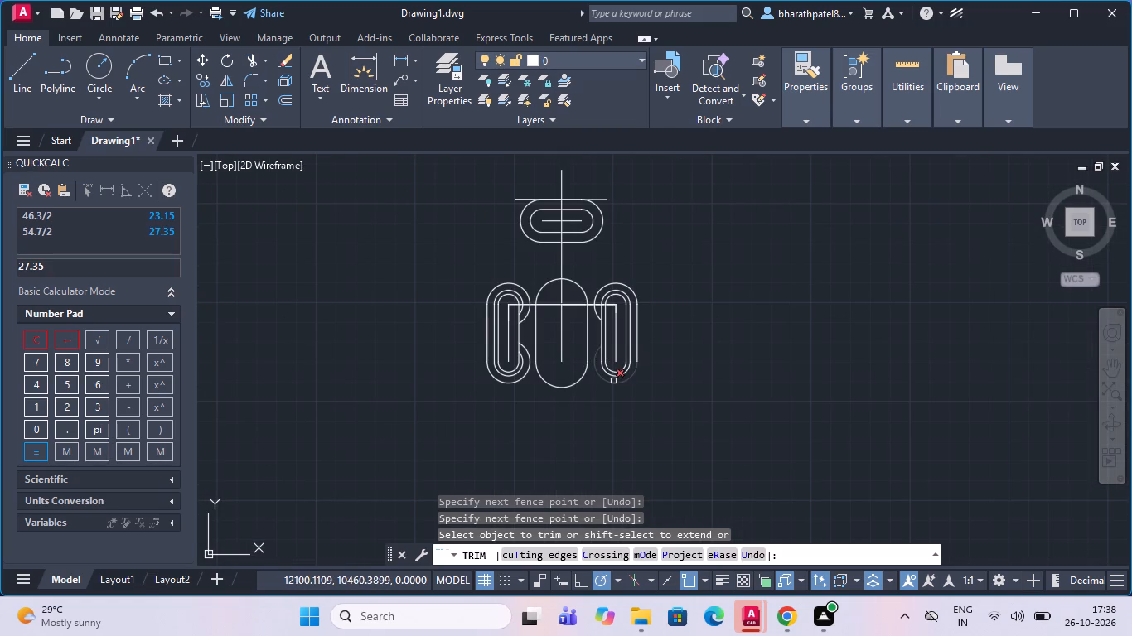
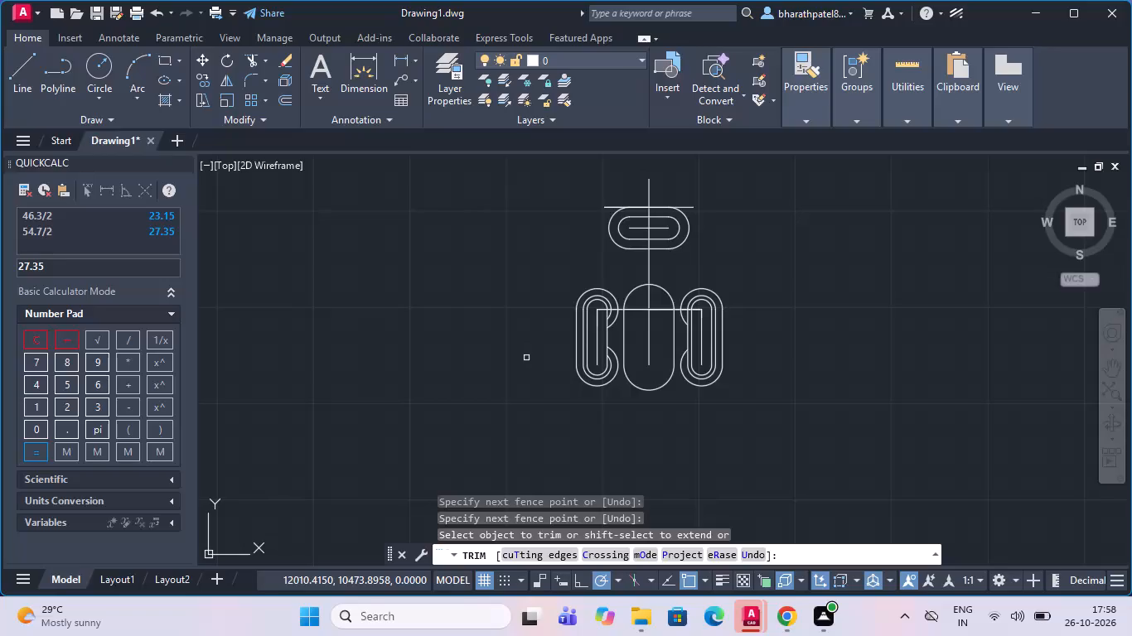
Draw a line 7.1 down from the right side slot's lower arc centre, continuing horizontally about 33 towards and across the central slot.
{"action": "key", "text": "Escape"}
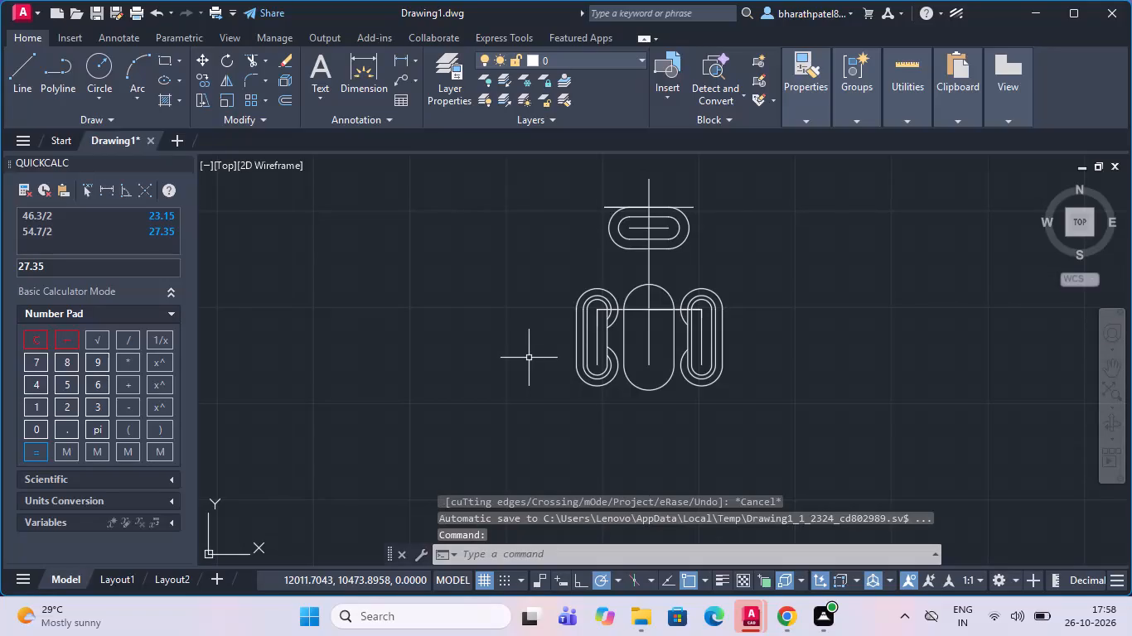
{"action": "scroll", "coordinate": [642, 355], "scroll_direction": "up", "scroll_amount": 1}
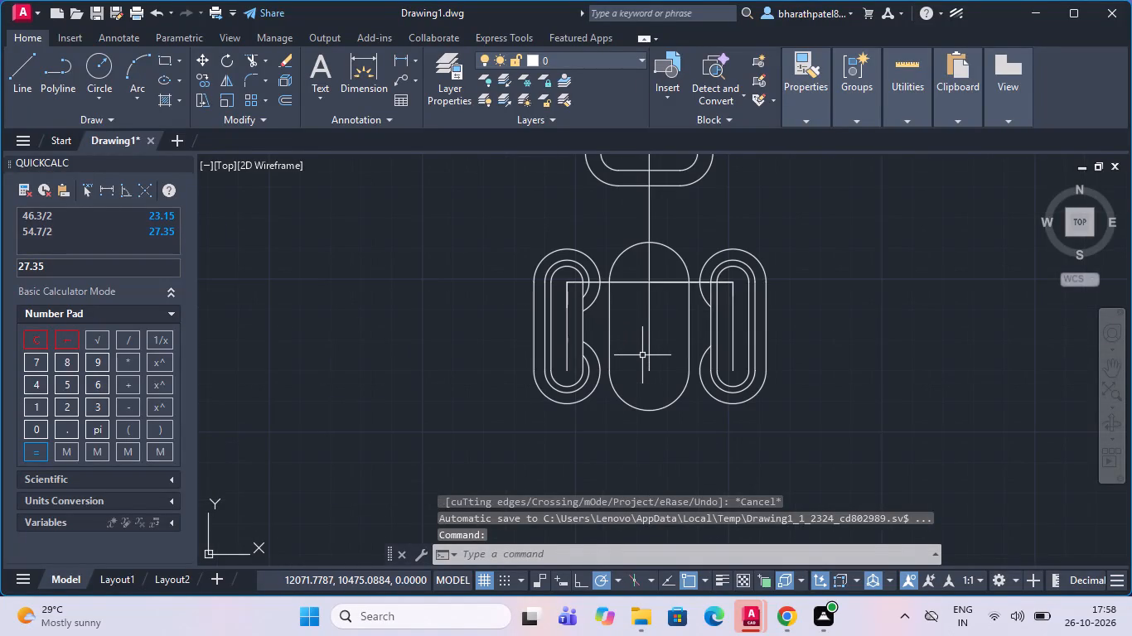
{"action": "scroll", "coordinate": [644, 359], "scroll_direction": "down", "scroll_amount": 1}
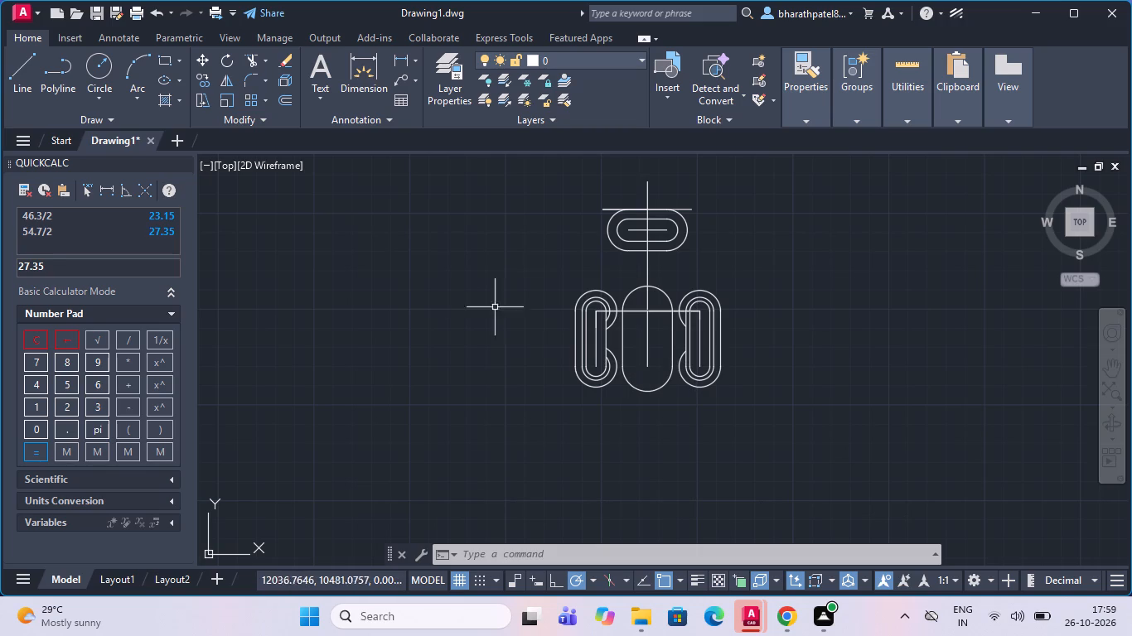
{"action": "left_click", "coordinate": [22, 61]}
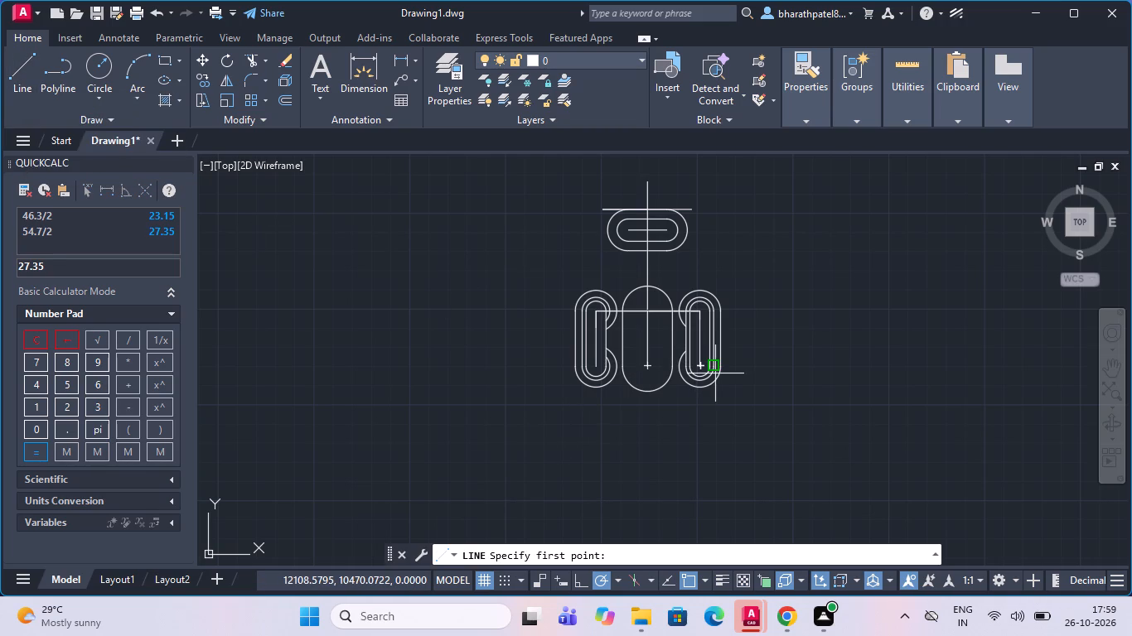
{"action": "scroll", "coordinate": [710, 376], "scroll_direction": "up", "scroll_amount": 3}
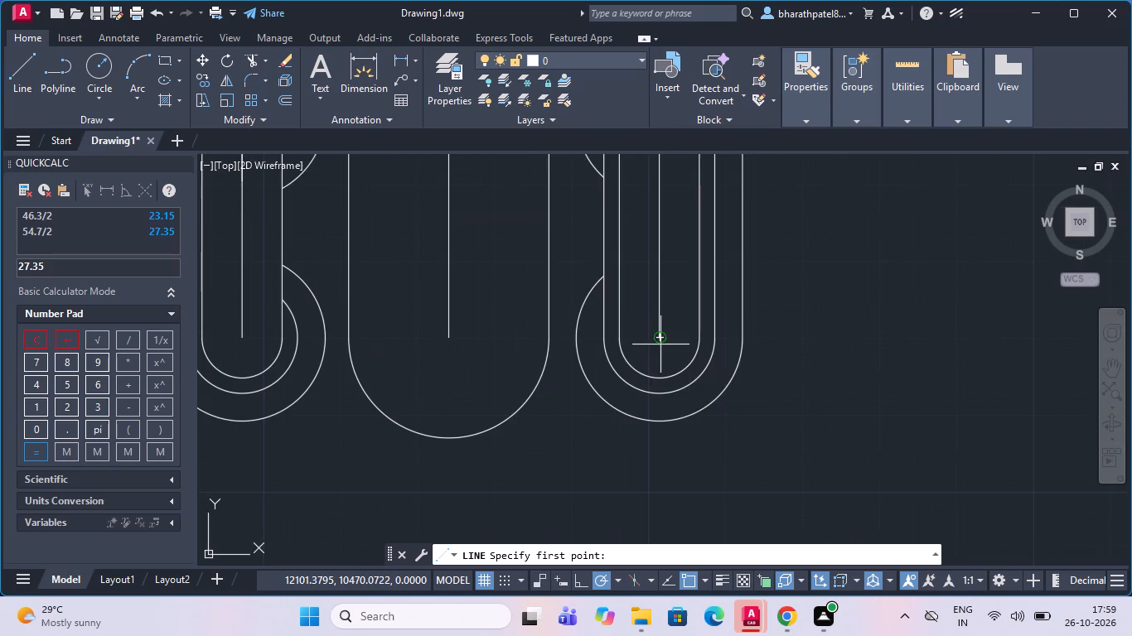
{"action": "left_click", "coordinate": [662, 342]}
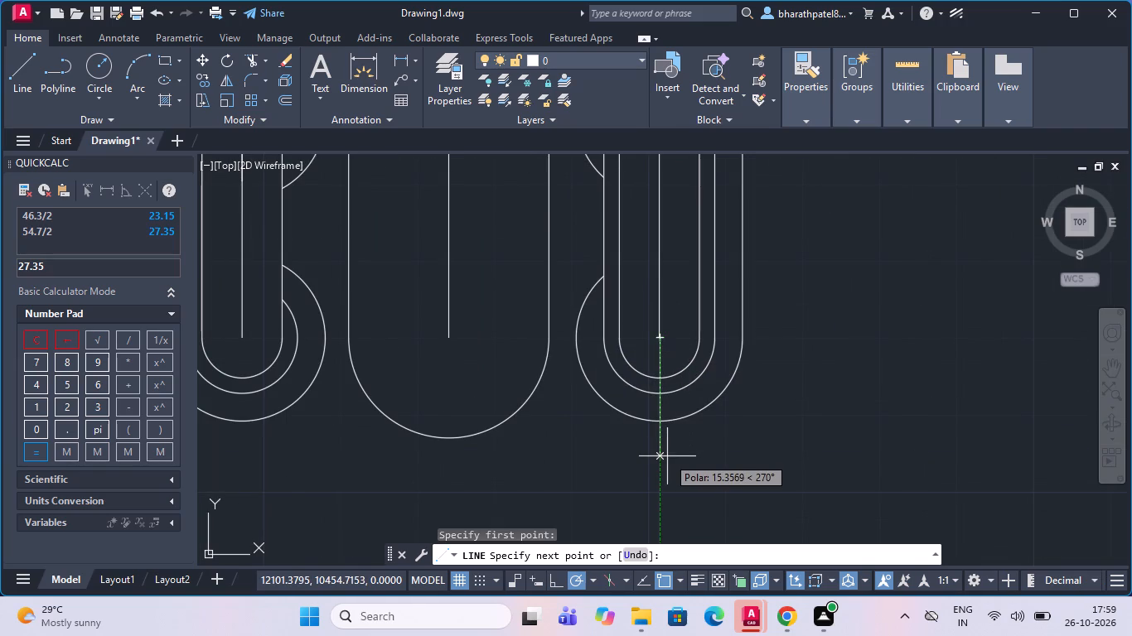
{"action": "type", "text": "71"}
{"action": "key", "text": "Delete"}
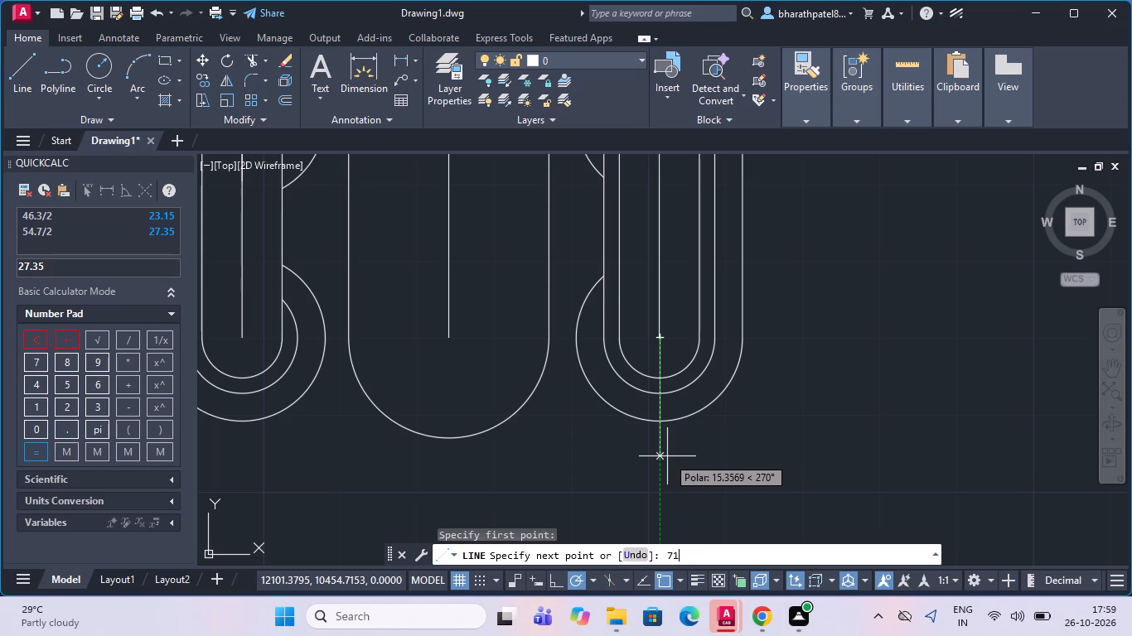
{"action": "key", "text": "BackSpace"}
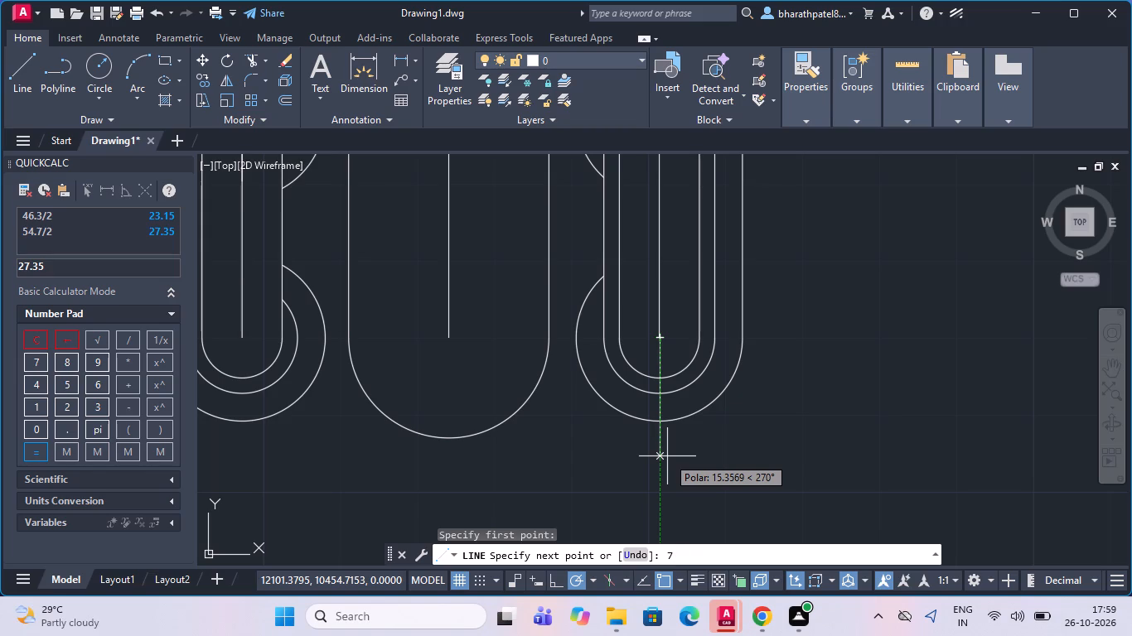
{"action": "type", "text": ".1"}
{"action": "key", "text": "Return"}
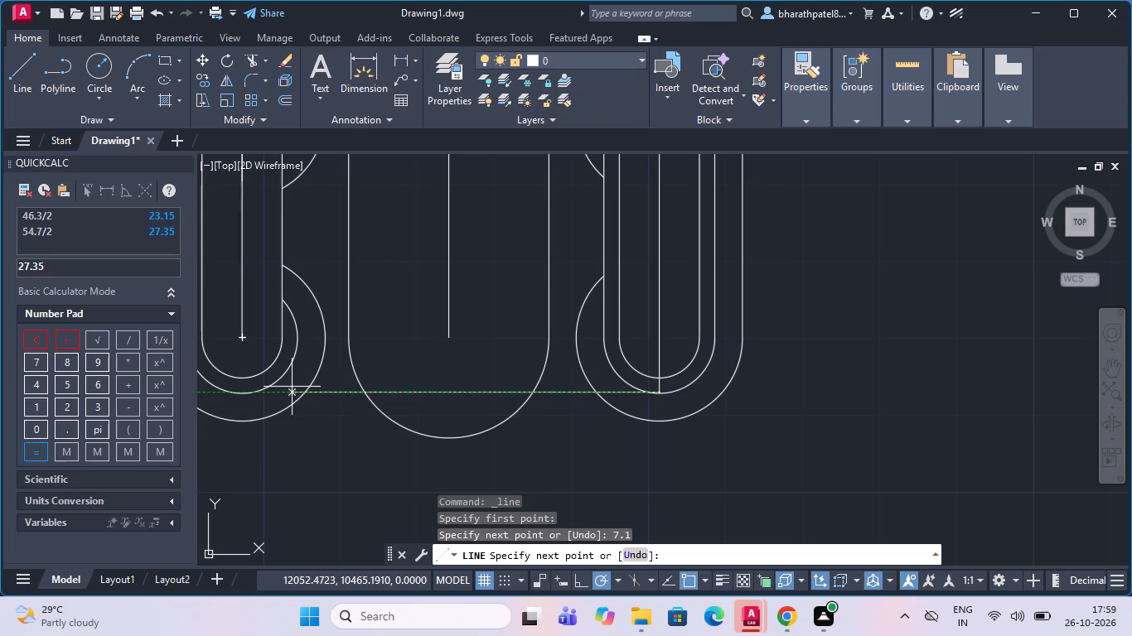
{"action": "left_click", "coordinate": [405, 393]}
{"action": "key", "text": "Escape"}
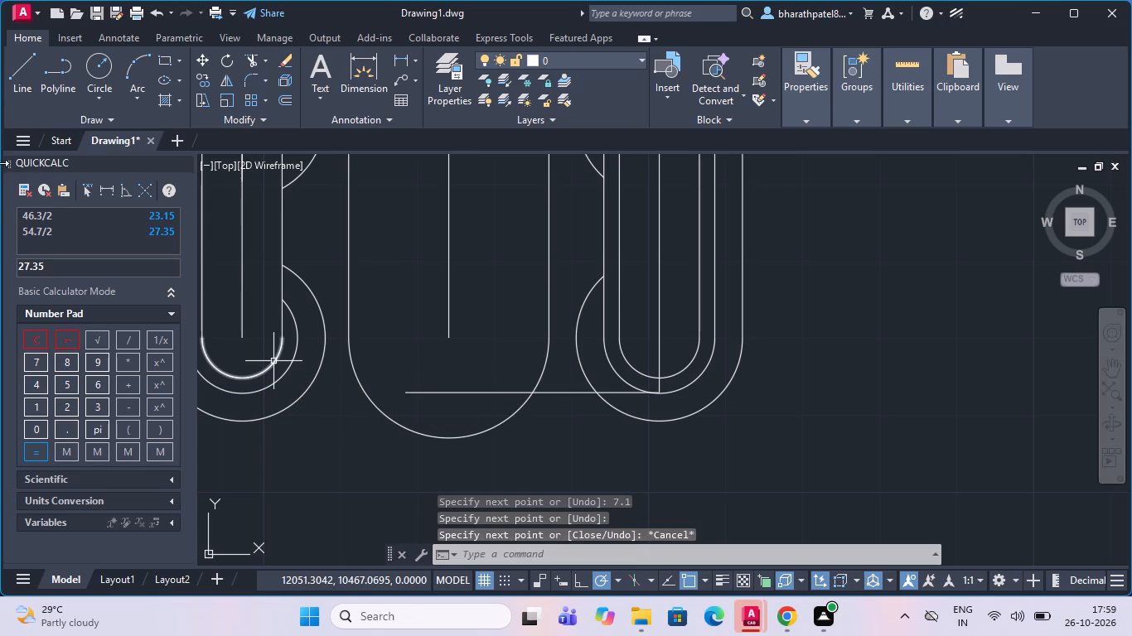
Draw a vertical line about 11.2 long downward from the central slot's lower arc centre, crossing the horizontal construction line.
{"action": "left_click", "coordinate": [17, 70]}
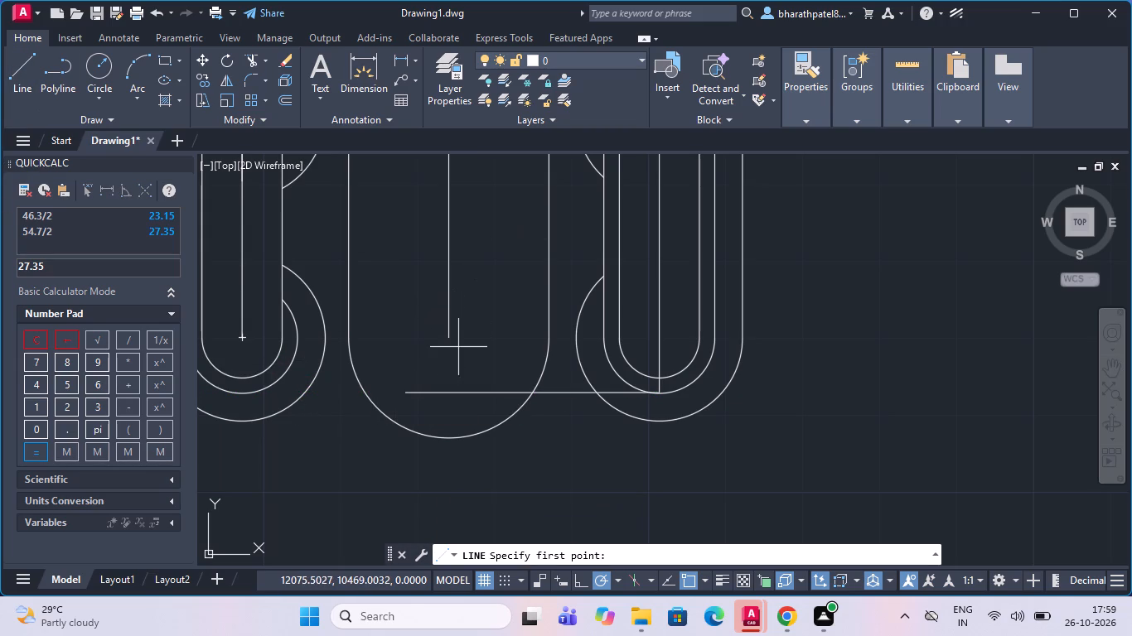
{"action": "left_click_drag", "start_coordinate": [449, 338], "coordinate": [453, 369]}
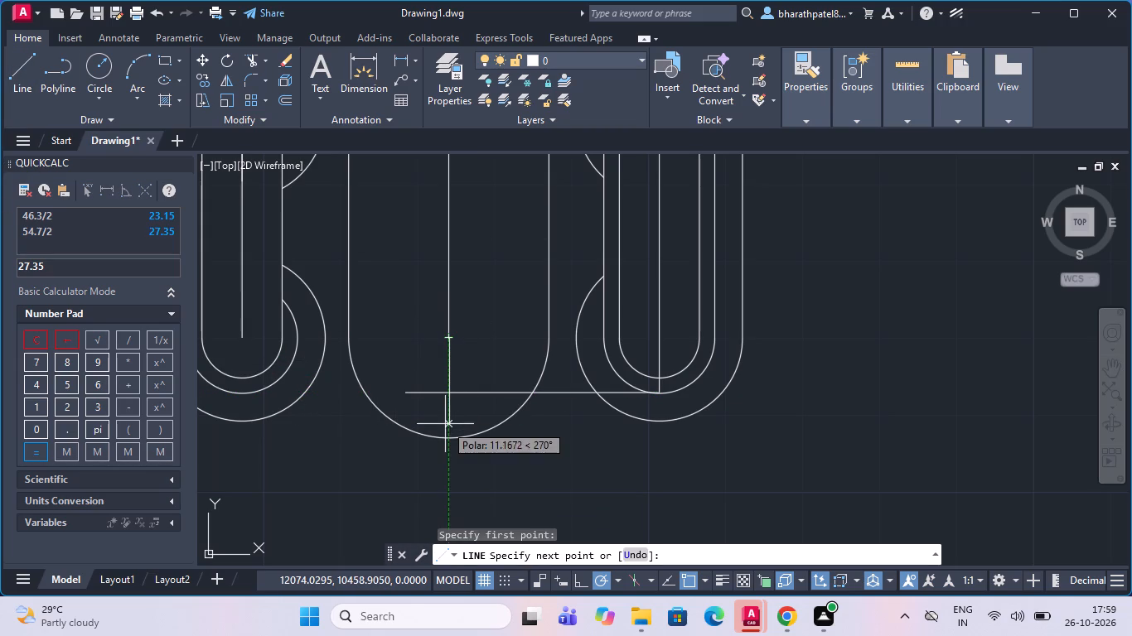
{"action": "left_click", "coordinate": [445, 424]}
{"action": "key", "text": "Escape"}
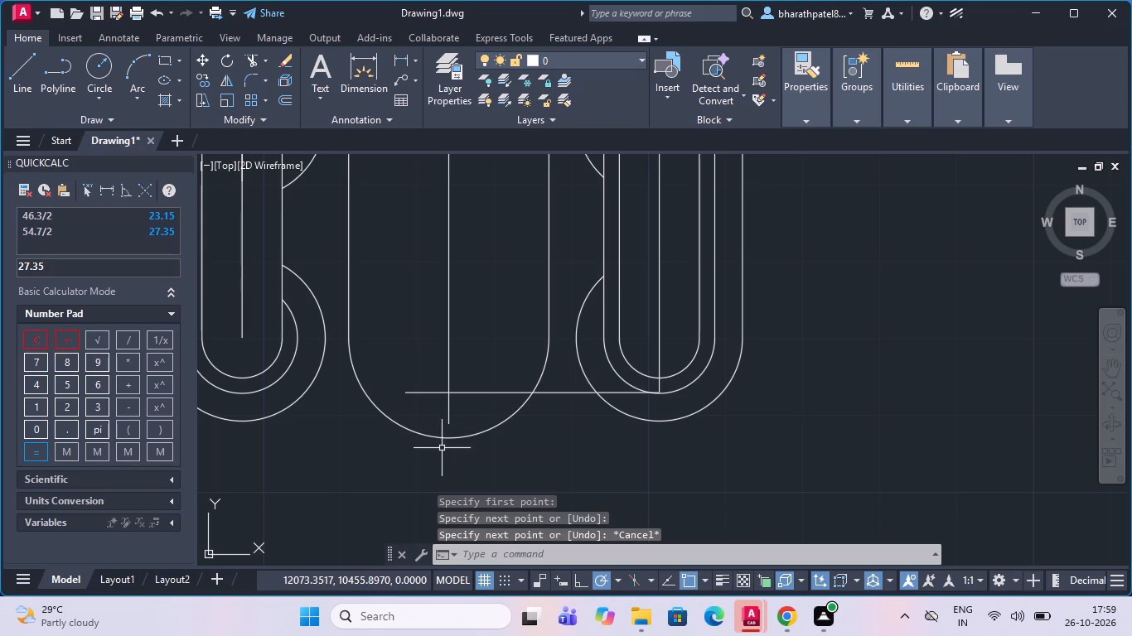
Move the central slot's lower arc from its centre down to the intersection of the vertical and horizontal construction lines.
{"action": "left_click", "coordinate": [442, 439]}
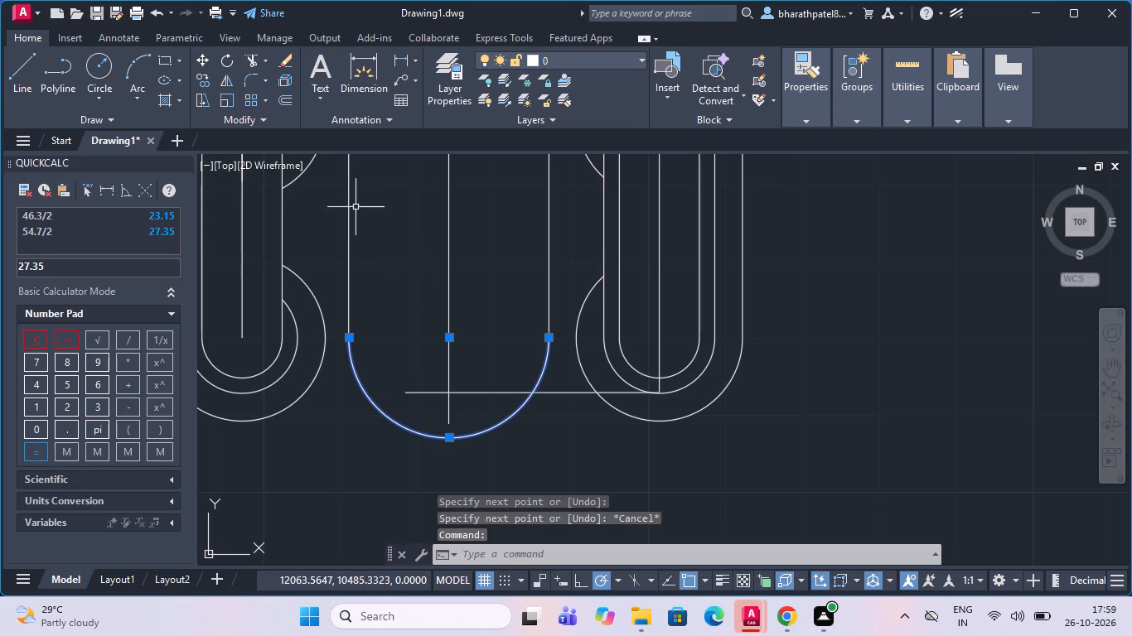
{"action": "left_click", "coordinate": [203, 56]}
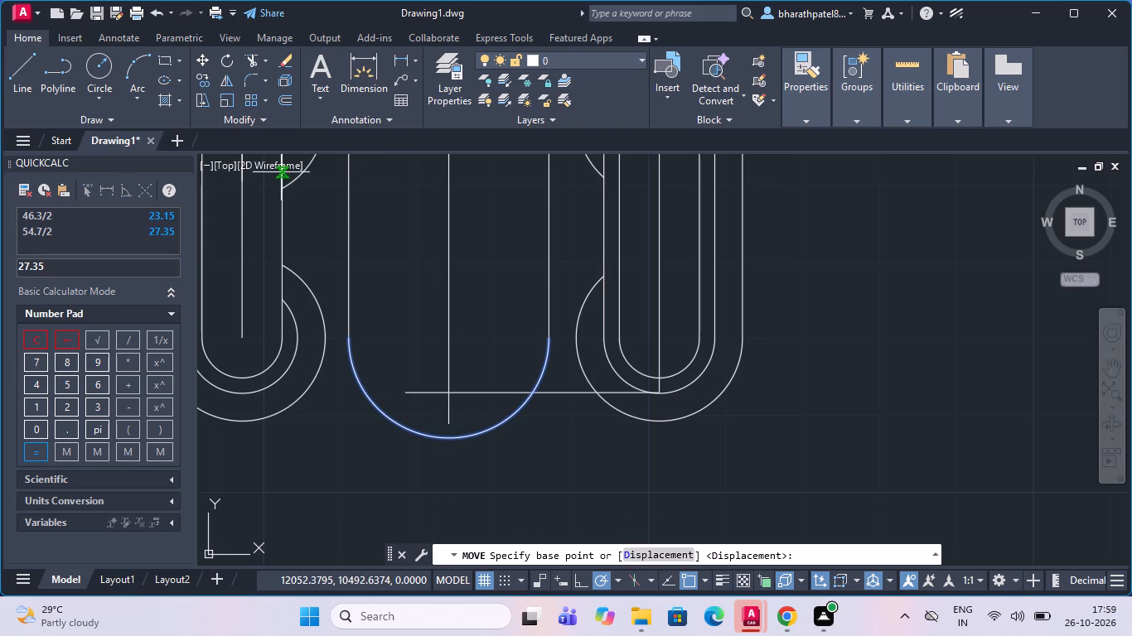
{"action": "left_click", "coordinate": [448, 335]}
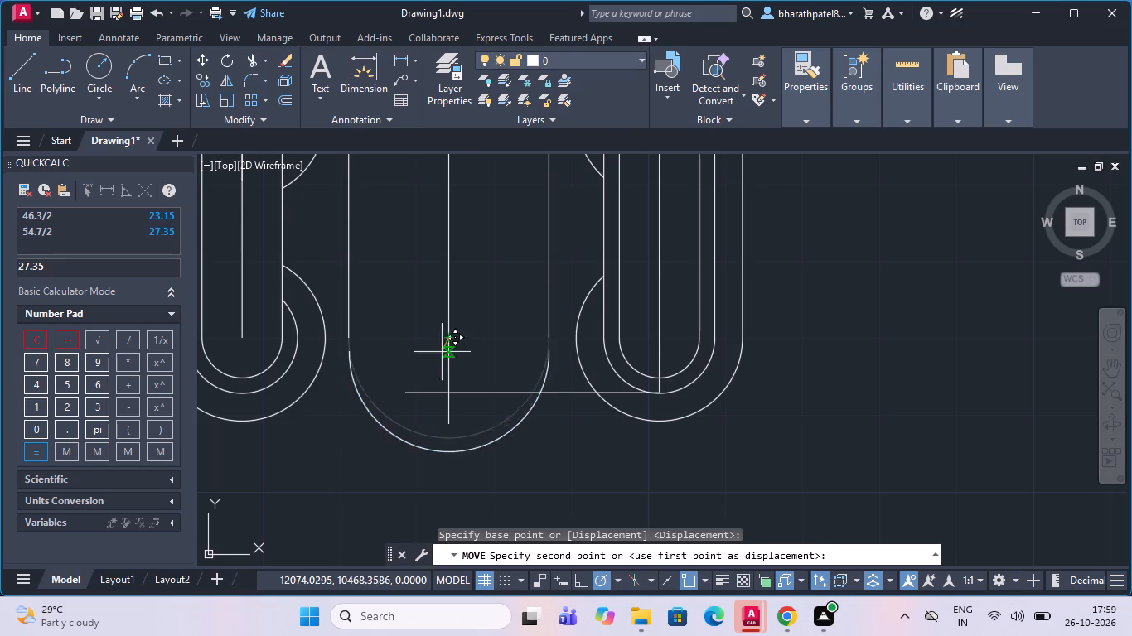
{"action": "scroll", "coordinate": [451, 390], "scroll_direction": "up", "scroll_amount": 5}
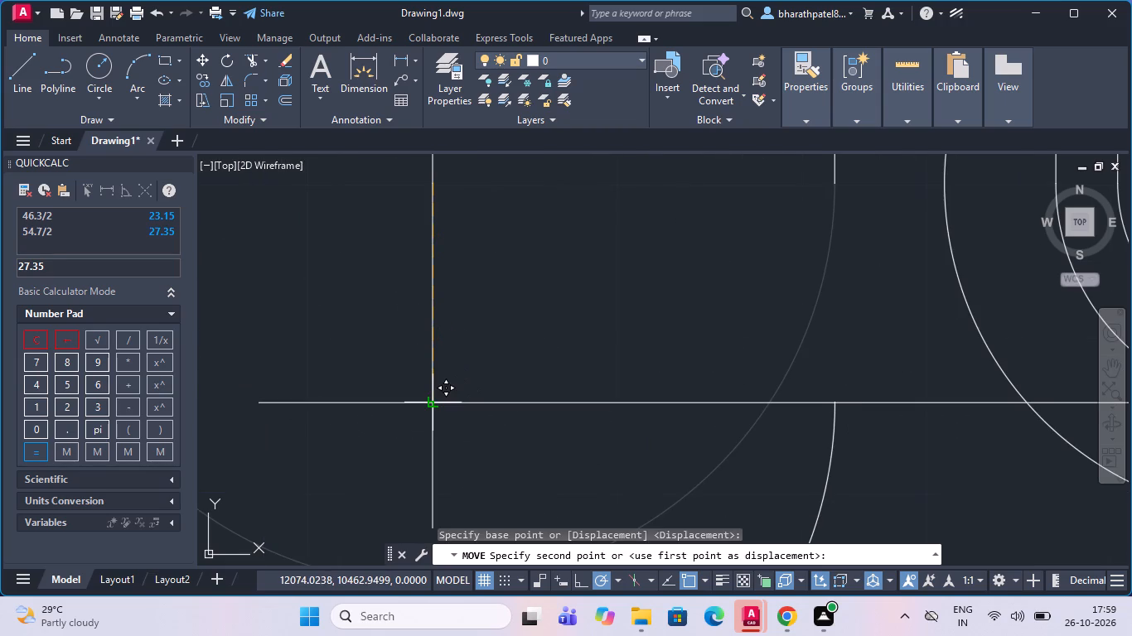
{"action": "scroll", "coordinate": [429, 405], "scroll_direction": "up", "scroll_amount": 1}
{"action": "left_click", "coordinate": [435, 395]}
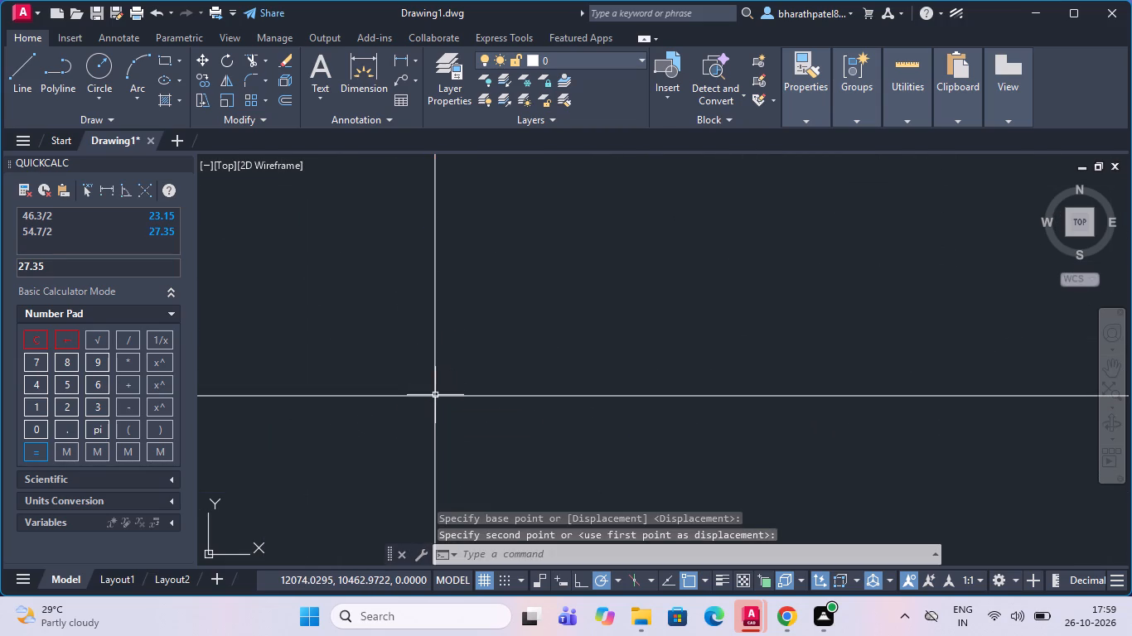
{"action": "scroll", "coordinate": [435, 395], "scroll_direction": "down", "scroll_amount": 8}
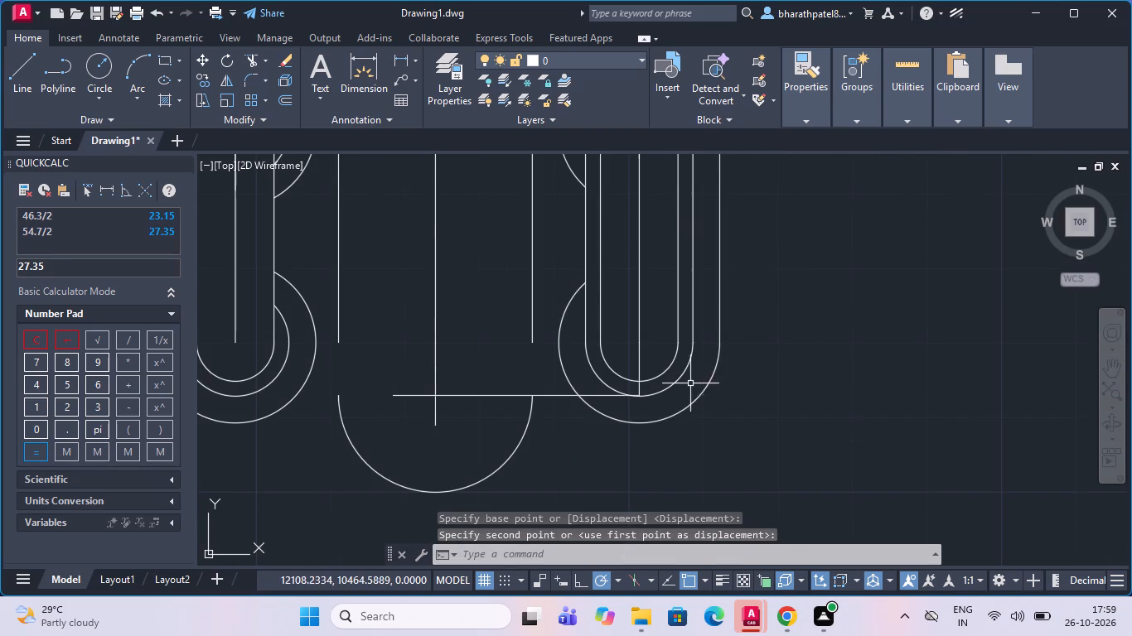
{"action": "key", "text": "Escape"}
Delete the horizontal construction line crossing the lower part of the central slot.
{"action": "left_click", "coordinate": [502, 394]}
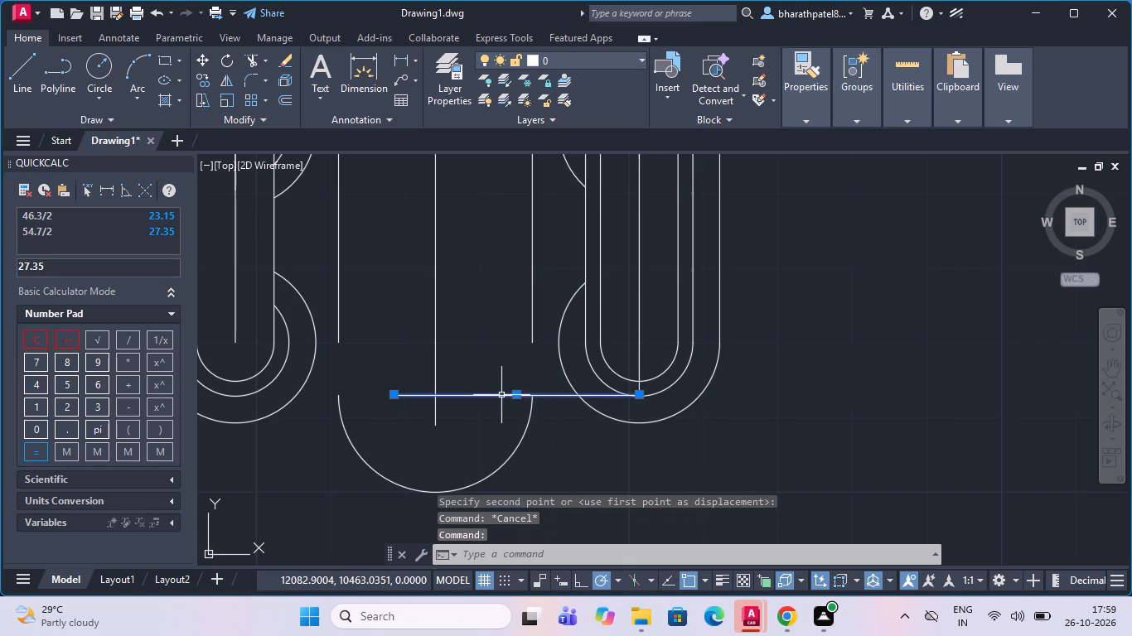
{"action": "key", "text": "Delete"}
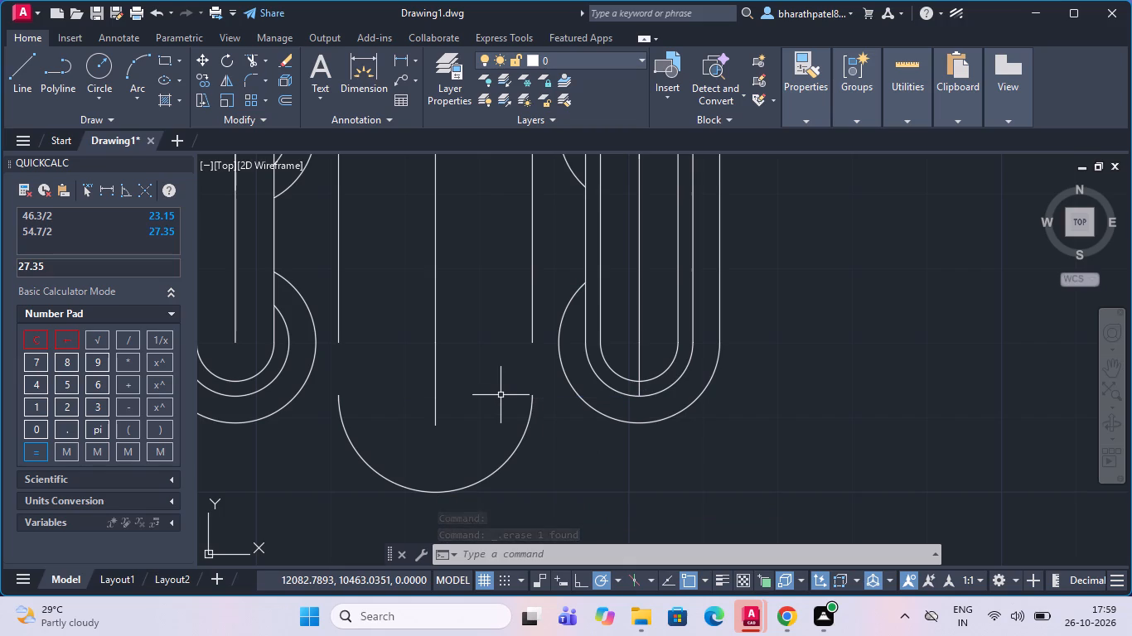
{"action": "scroll", "coordinate": [601, 381], "scroll_direction": "down", "scroll_amount": 2}
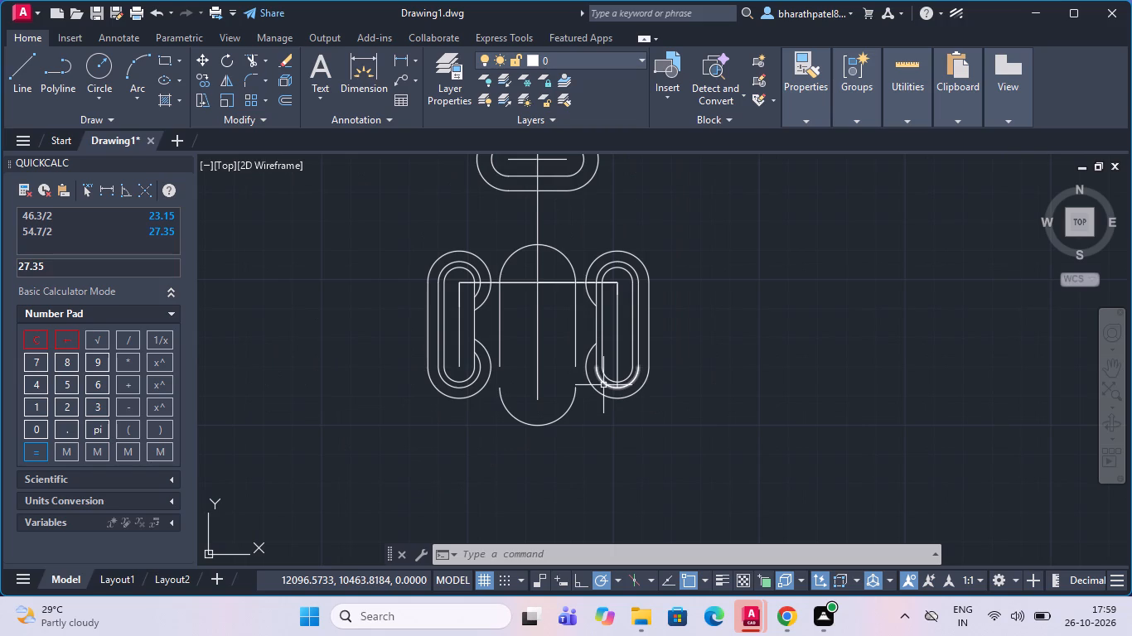
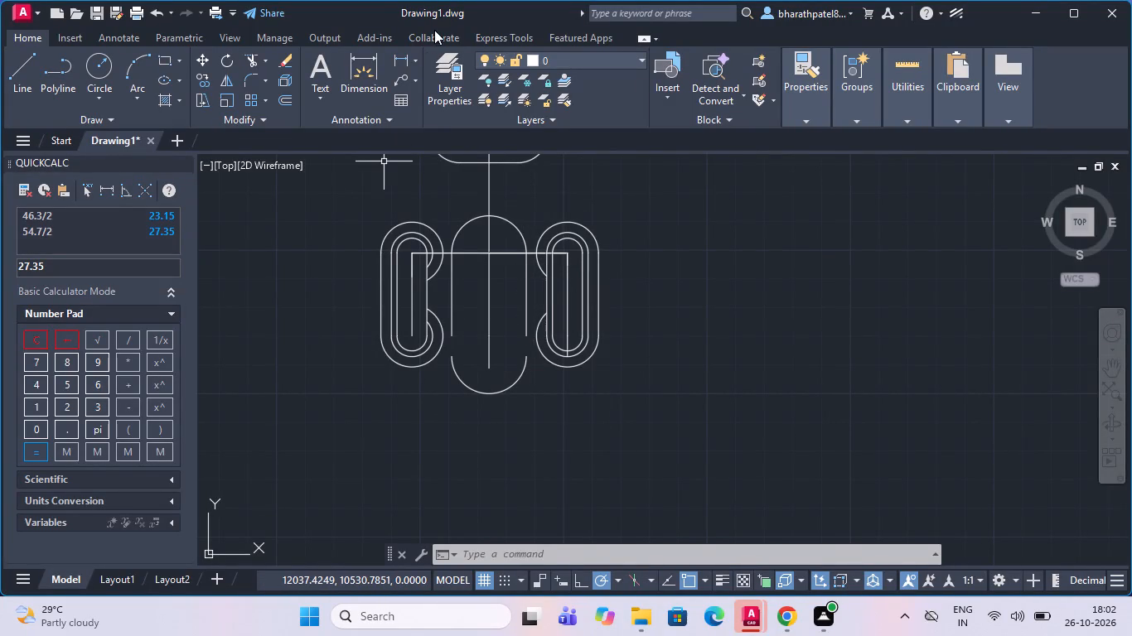
Extend both straight sides of the central slot down to the ends of its lowered bottom arc.
{"action": "left_click", "coordinate": [267, 59]}
{"action": "left_click", "coordinate": [265, 125]}
{"action": "left_click", "coordinate": [524, 318]}
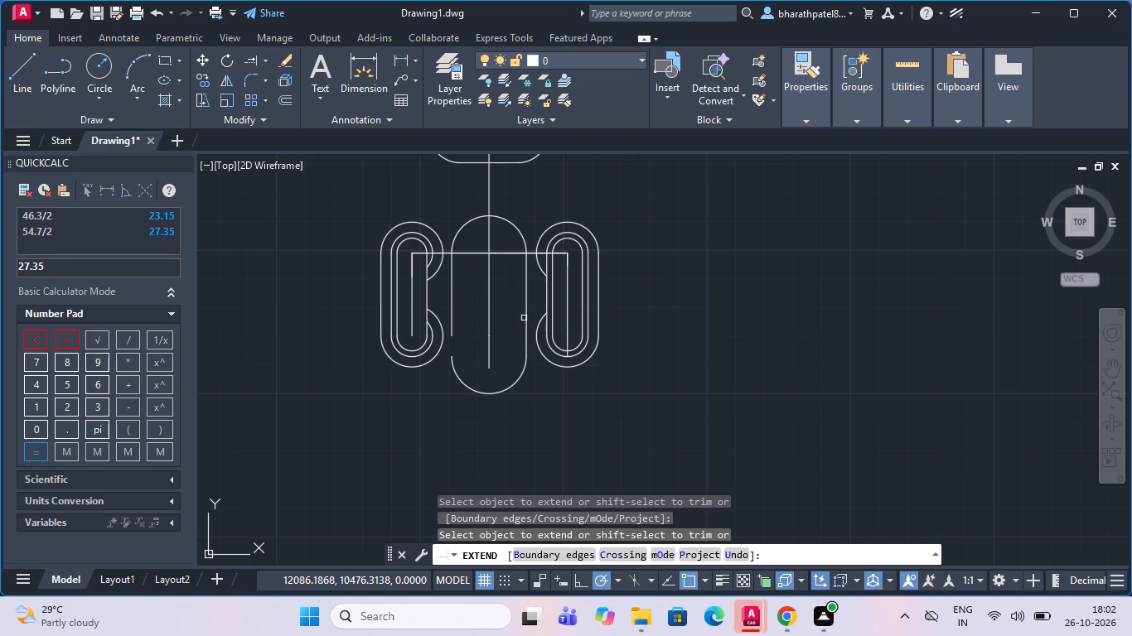
{"action": "left_click", "coordinate": [449, 317]}
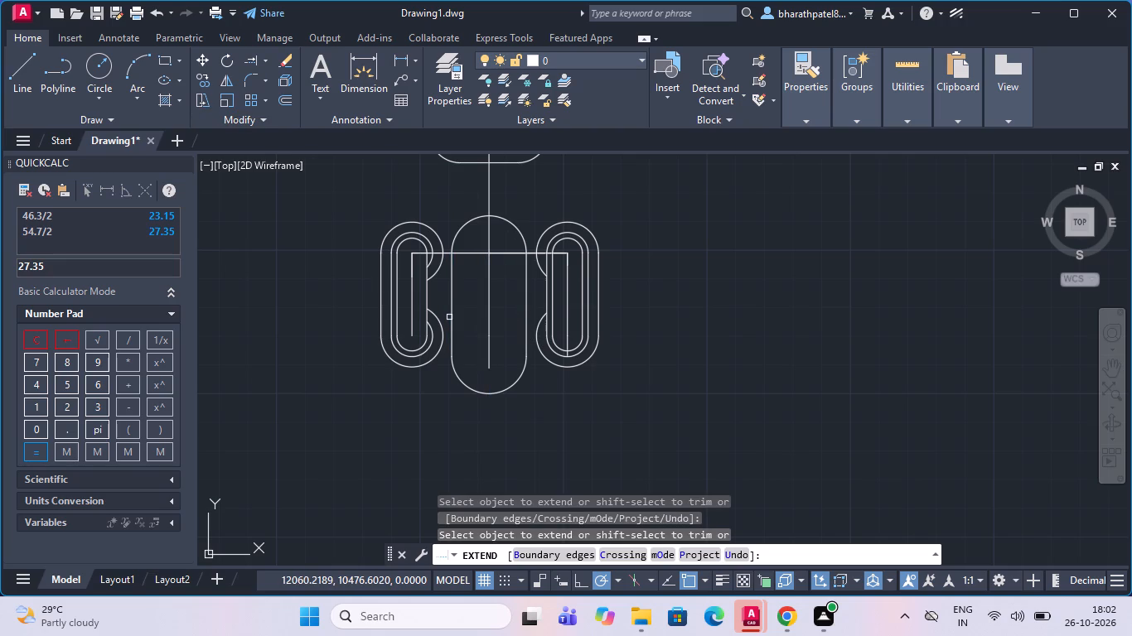
{"action": "key", "text": "Escape"}
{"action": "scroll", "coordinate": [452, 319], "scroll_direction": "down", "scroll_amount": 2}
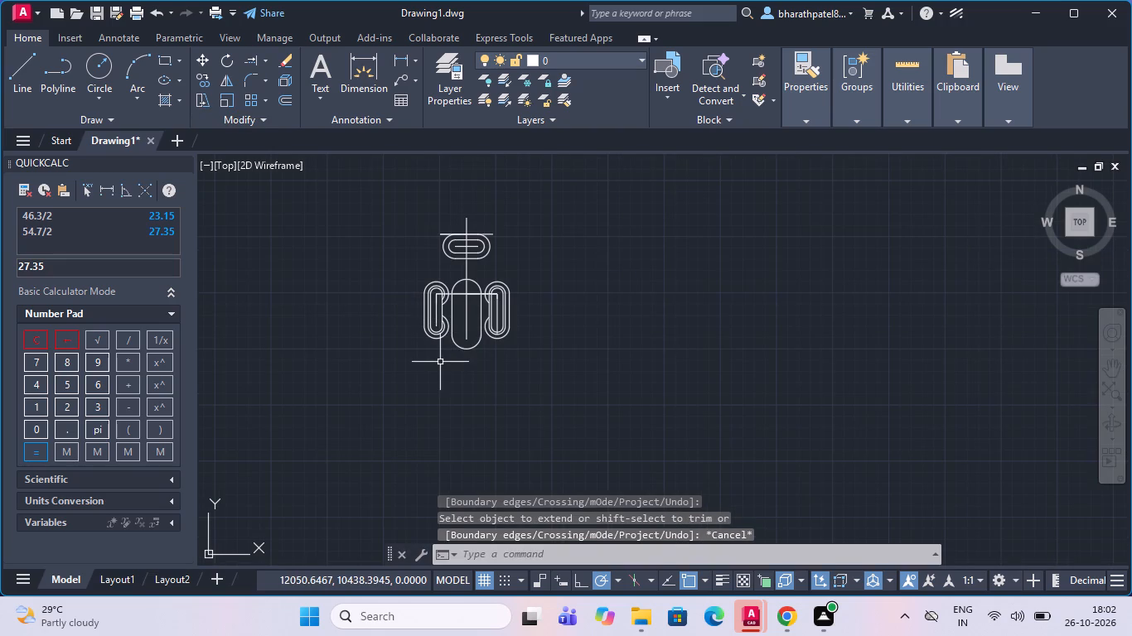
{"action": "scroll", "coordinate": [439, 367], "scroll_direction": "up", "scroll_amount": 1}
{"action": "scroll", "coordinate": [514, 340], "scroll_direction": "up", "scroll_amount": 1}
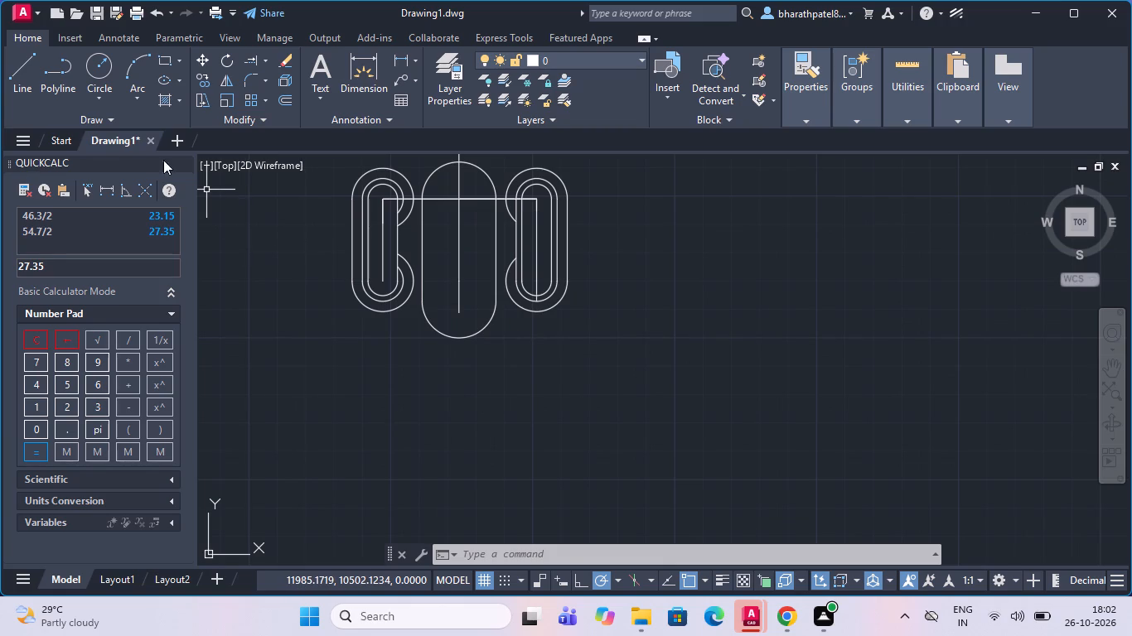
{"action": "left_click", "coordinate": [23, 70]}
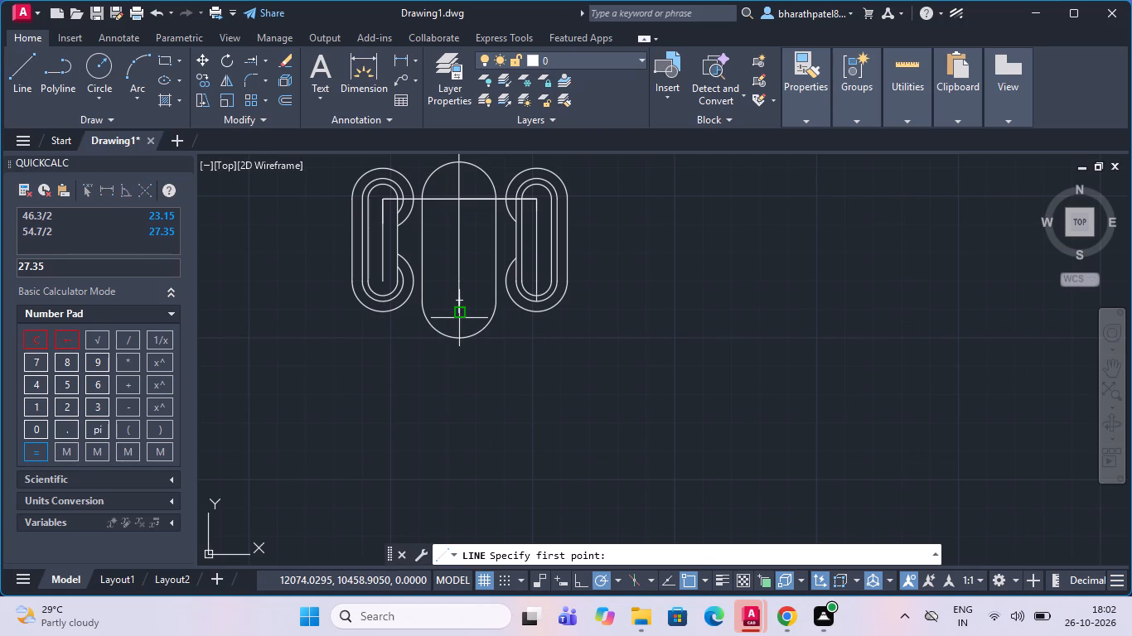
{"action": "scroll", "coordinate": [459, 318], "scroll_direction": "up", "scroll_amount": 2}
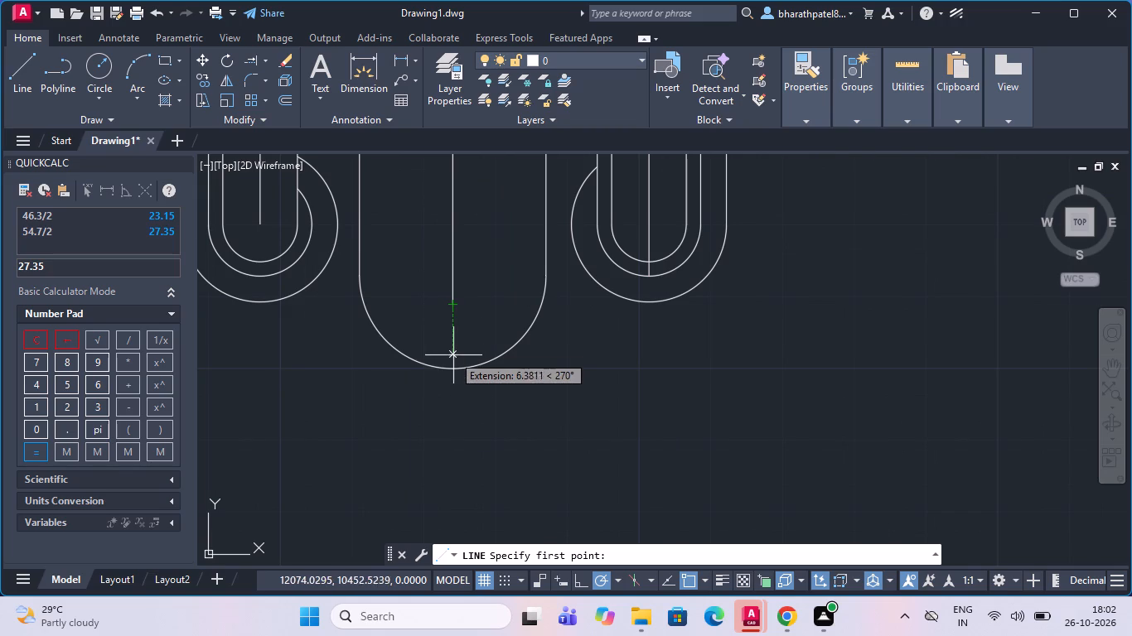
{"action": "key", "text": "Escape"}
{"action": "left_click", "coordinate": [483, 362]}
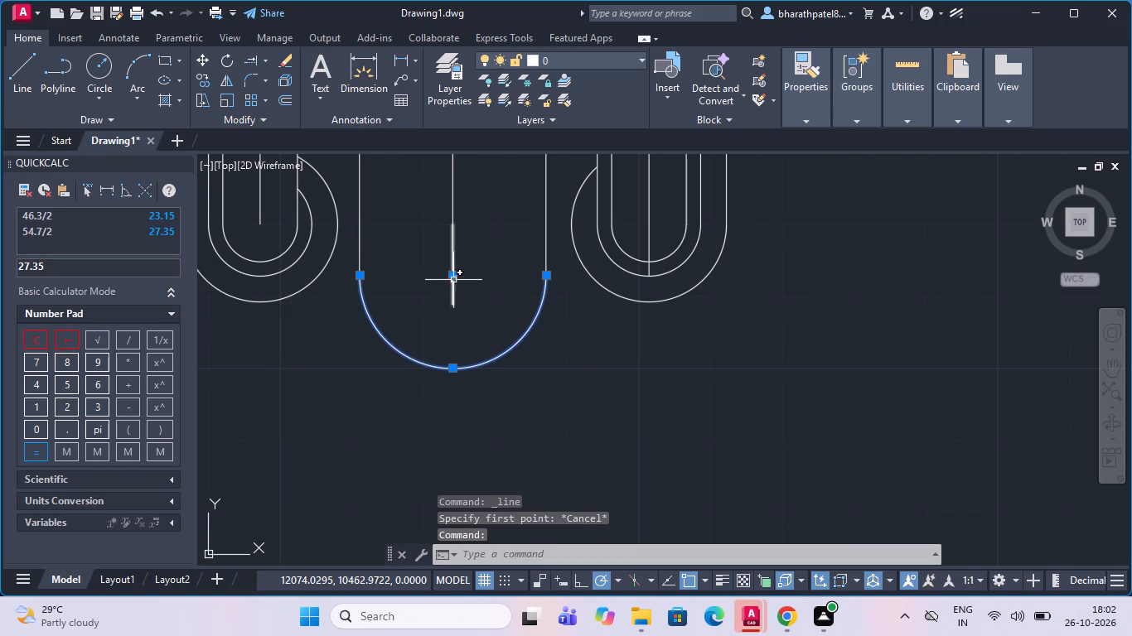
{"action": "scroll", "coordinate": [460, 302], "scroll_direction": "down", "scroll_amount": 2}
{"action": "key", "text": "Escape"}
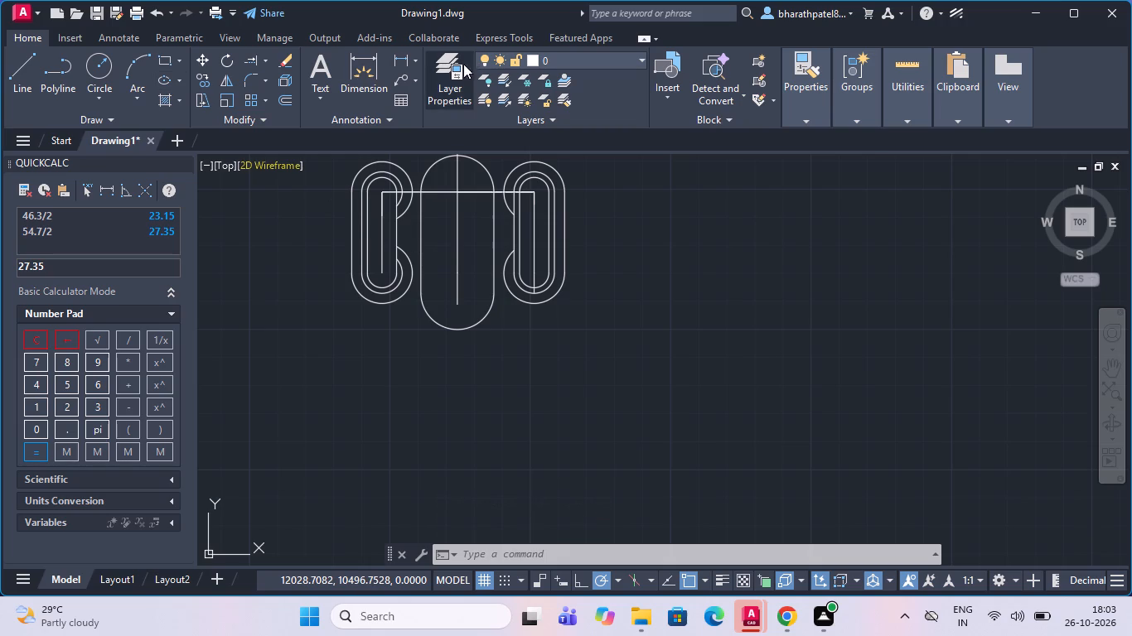
Measure the vertical distance from the right side slot's lower arc centre to the lower end of the central slot's centreline.
{"action": "left_click", "coordinate": [407, 59]}
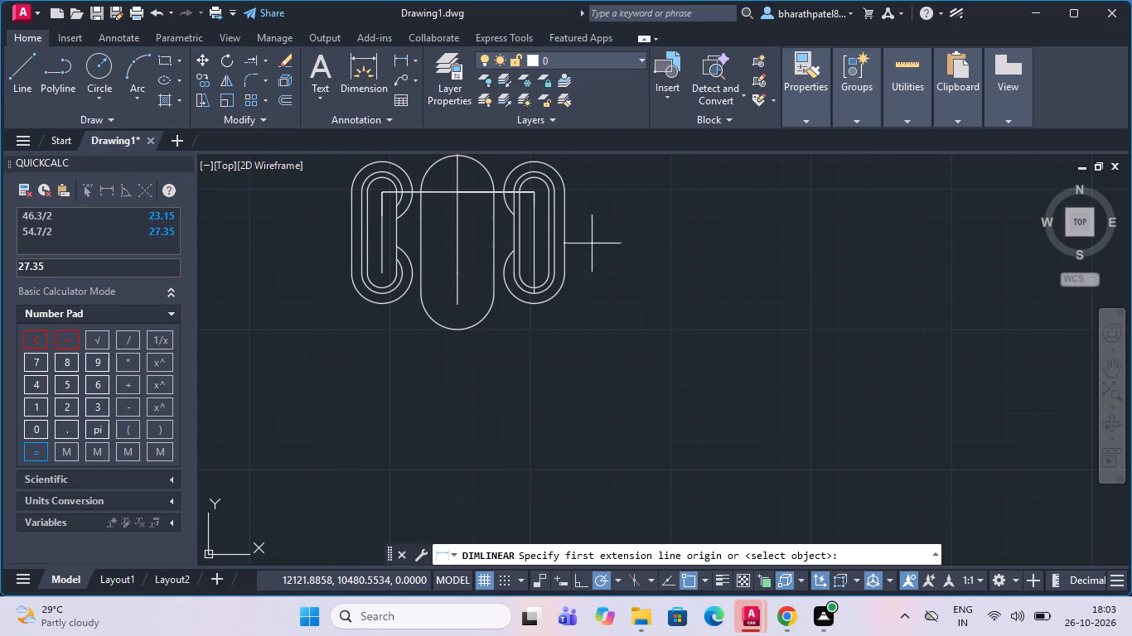
{"action": "scroll", "coordinate": [537, 278], "scroll_direction": "up", "scroll_amount": 3}
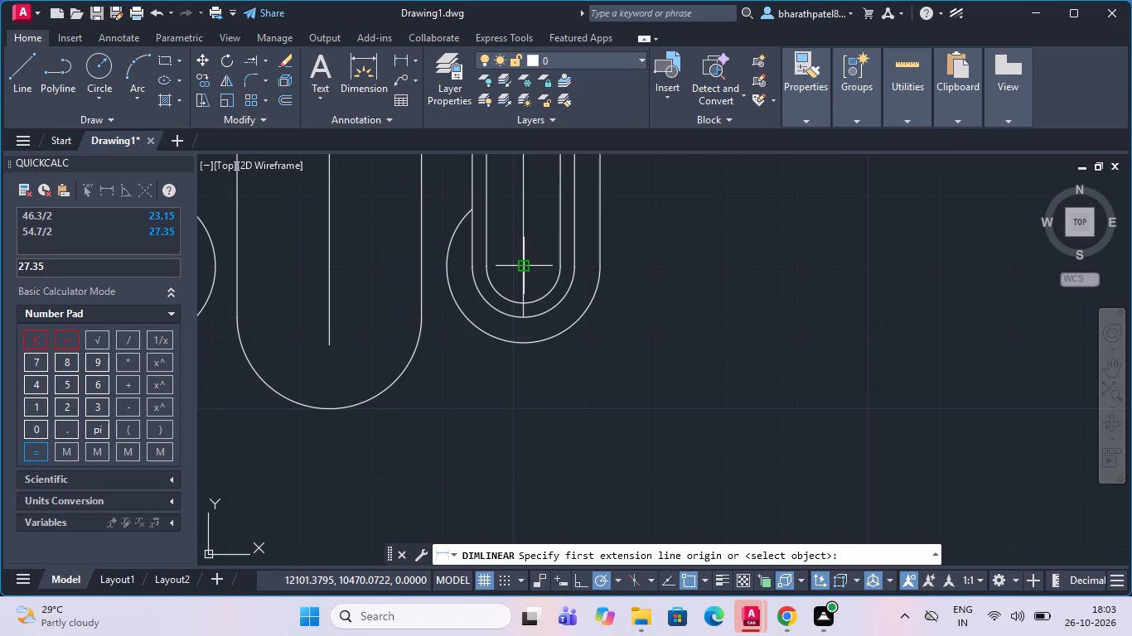
{"action": "left_click", "coordinate": [520, 268]}
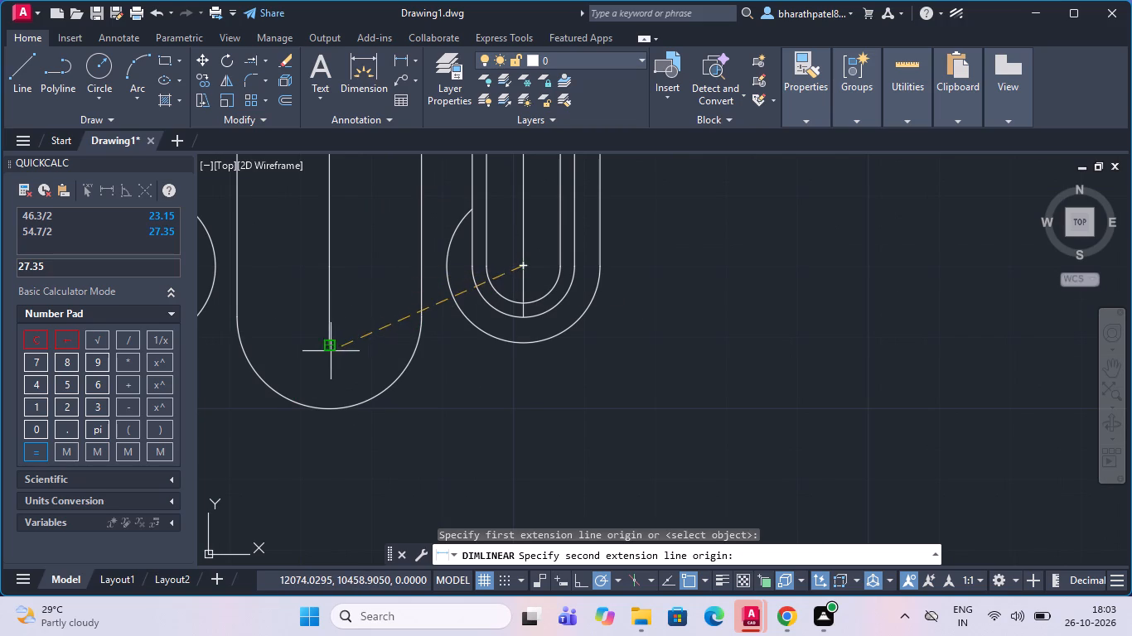
{"action": "left_click", "coordinate": [325, 341]}
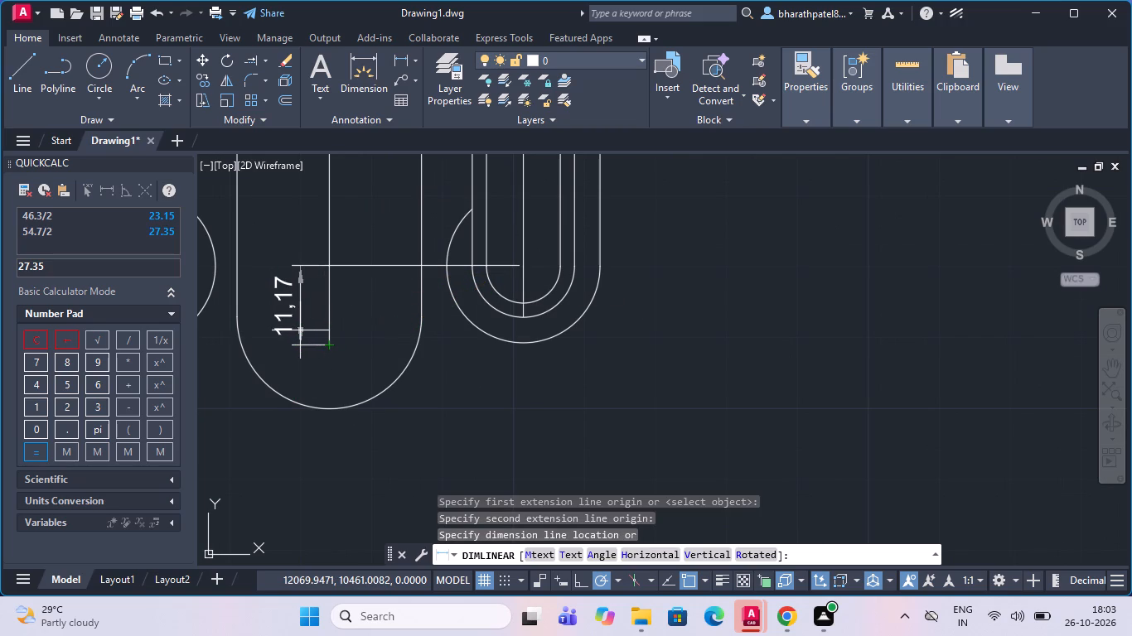
{"action": "key", "text": "Escape"}
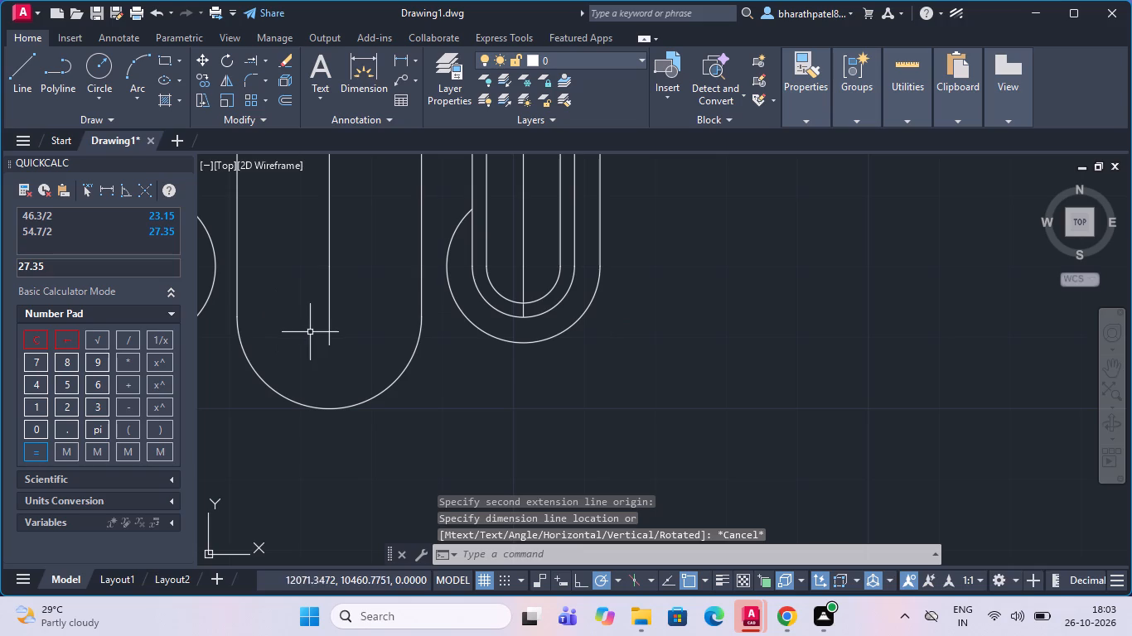
Trim off the excess lower end of the vertical centreline inside the central slot.
{"action": "left_click", "coordinate": [262, 60]}
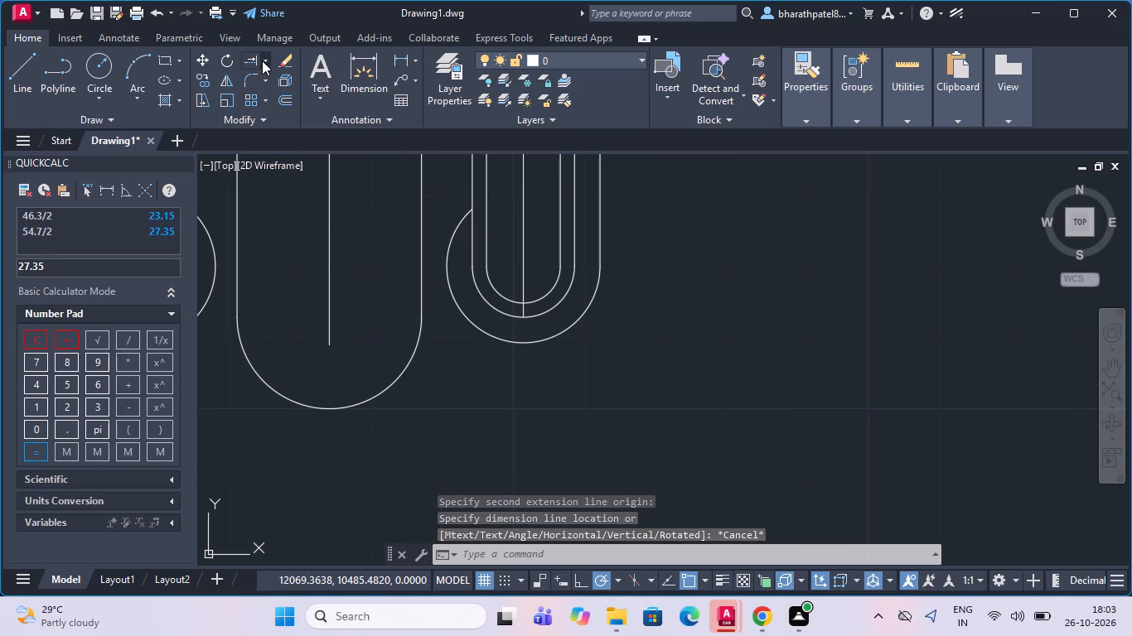
{"action": "left_click", "coordinate": [260, 84]}
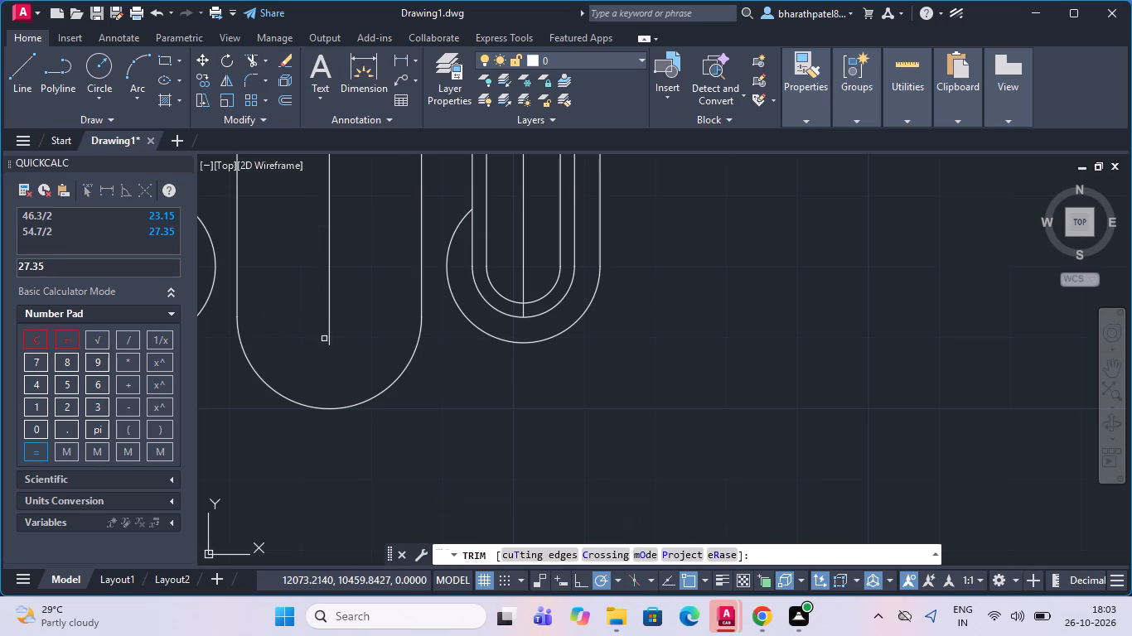
{"action": "left_click", "coordinate": [328, 338]}
Draw a 7.1 long vertical line downward from the trimmed lower end of the central slot's centreline.
{"action": "scroll", "coordinate": [328, 338], "scroll_direction": "down", "scroll_amount": 2}
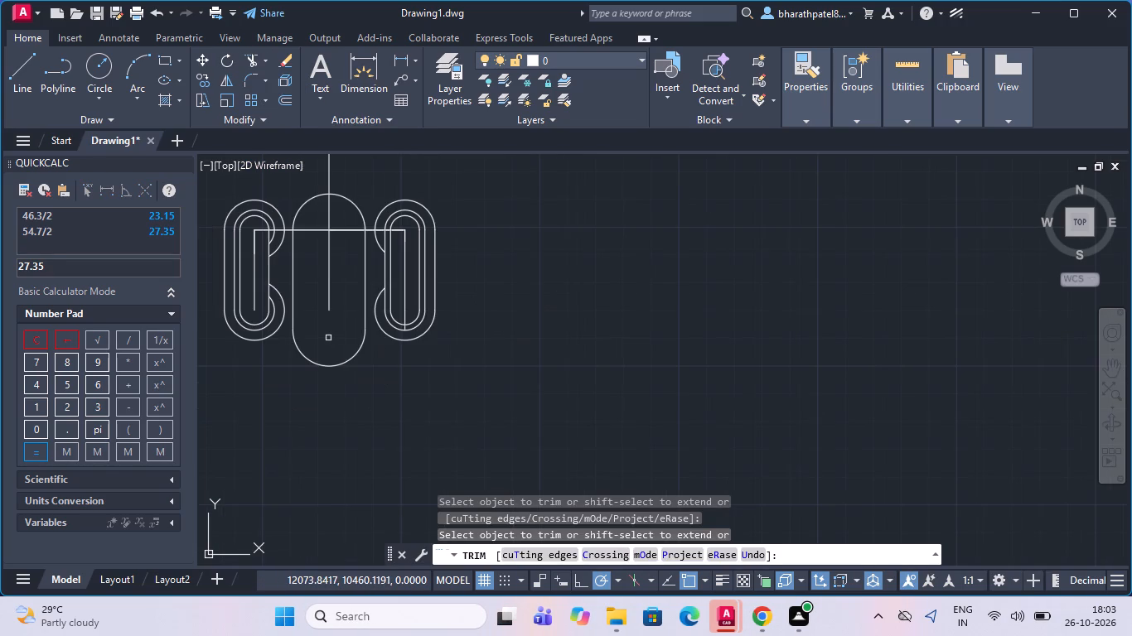
{"action": "left_click", "coordinate": [7, 71]}
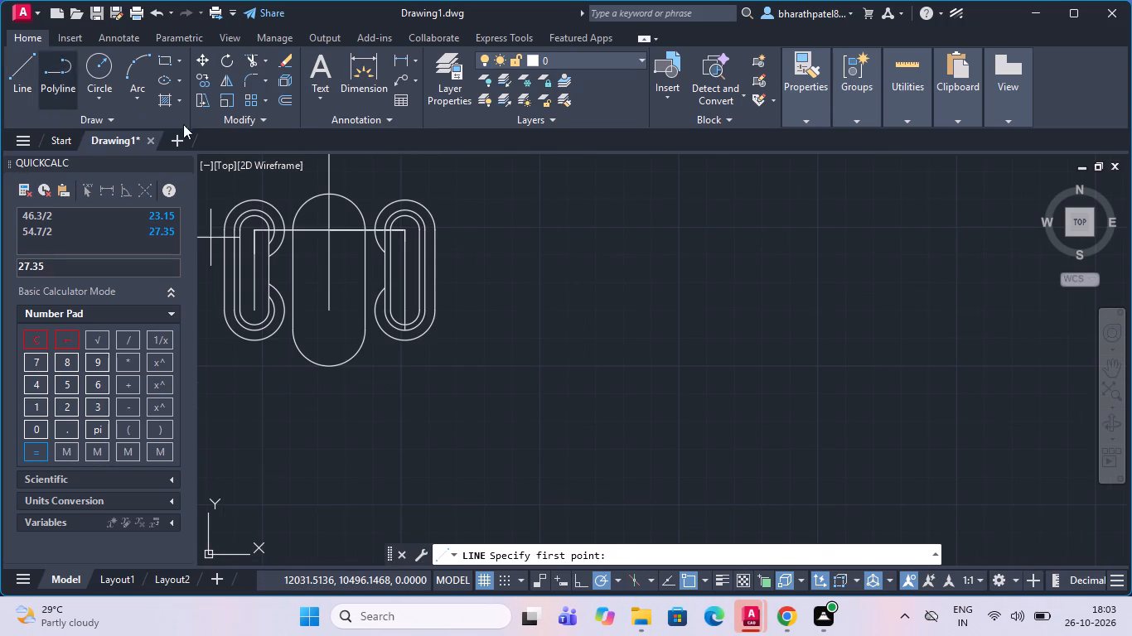
{"action": "left_click", "coordinate": [327, 310]}
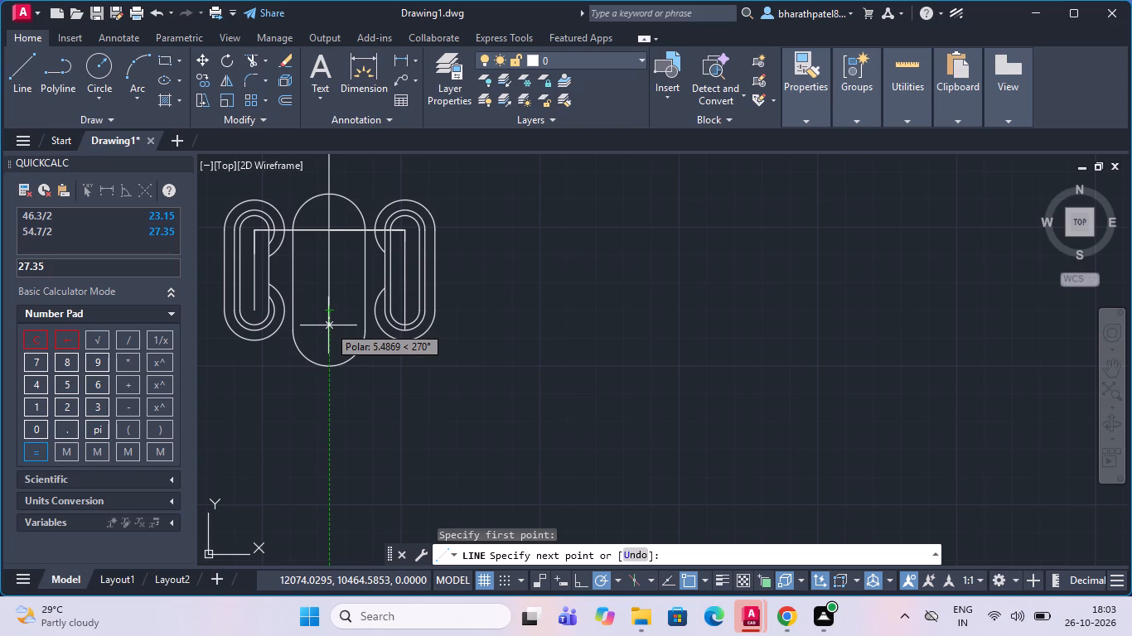
{"action": "type", "text": "7.1"}
{"action": "key", "text": "Return"}
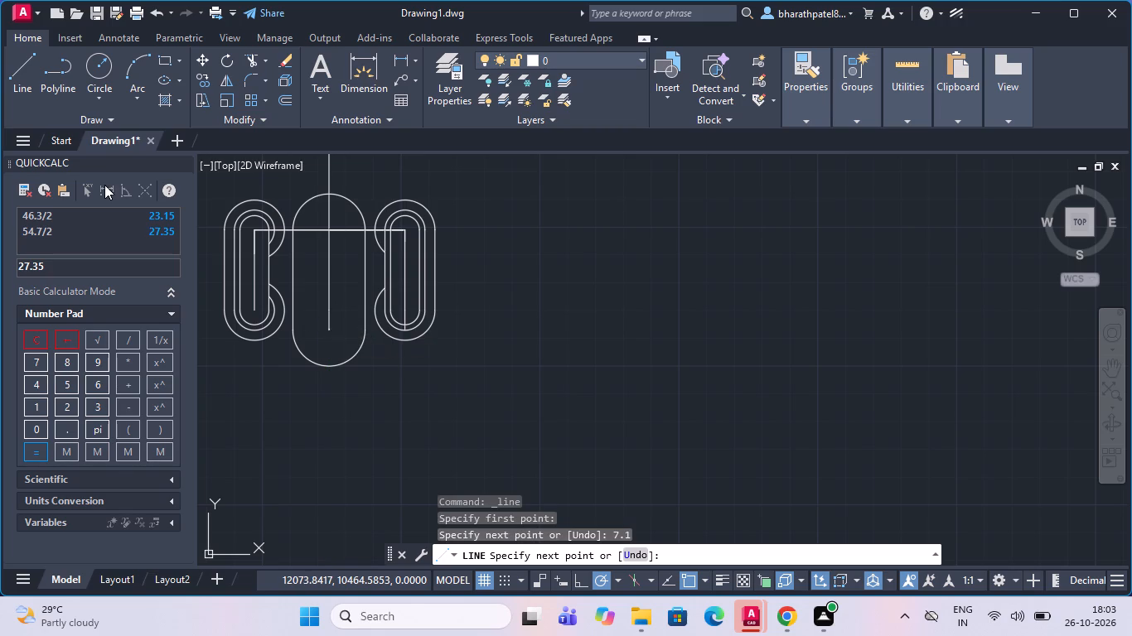
{"action": "key", "text": "Escape"}
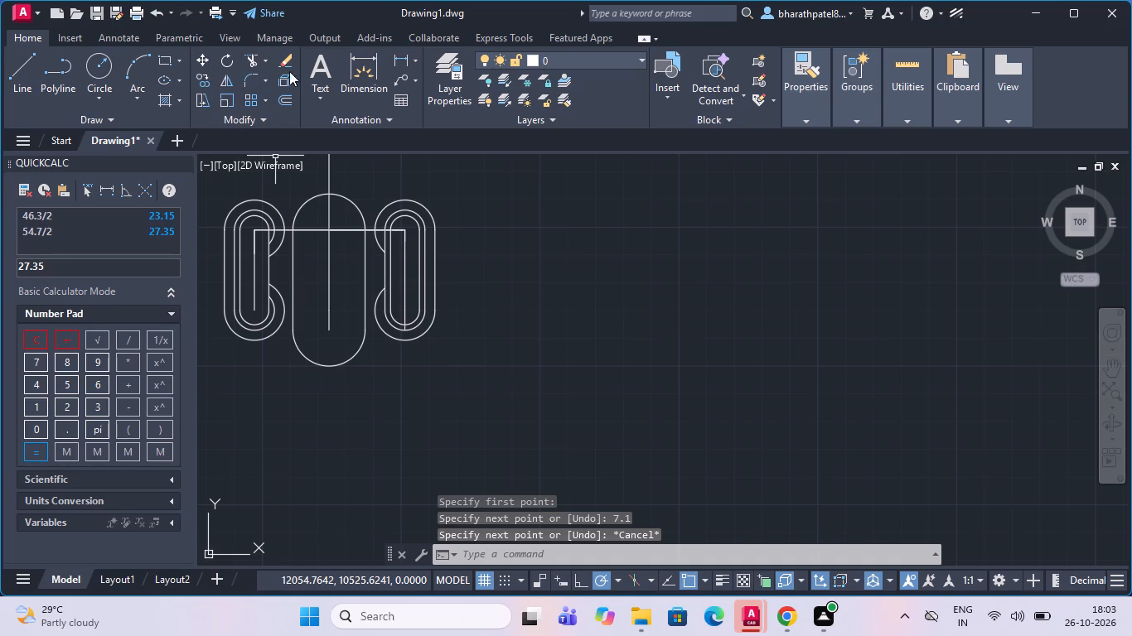
Add a vertical linear dimension from the right side slot's lower arc centre to the central slot's lower arc centre, placed beside the right slot.
{"action": "left_click", "coordinate": [394, 60]}
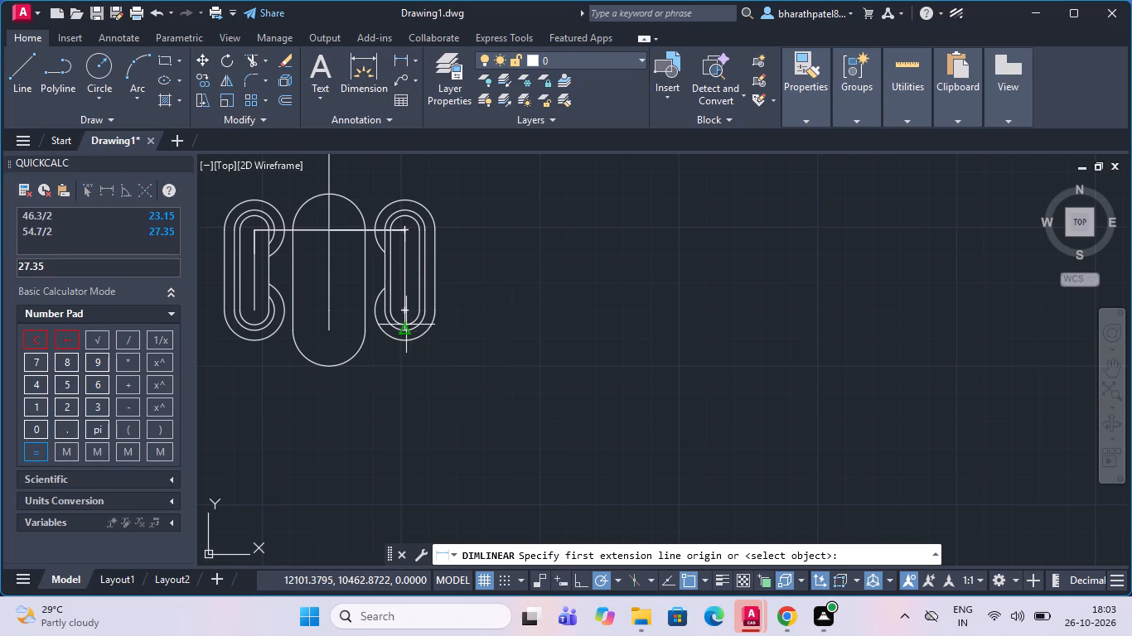
{"action": "scroll", "coordinate": [406, 325], "scroll_direction": "up", "scroll_amount": 4}
{"action": "left_click", "coordinate": [379, 236]}
{"action": "scroll", "coordinate": [379, 235], "scroll_direction": "down", "scroll_amount": 5}
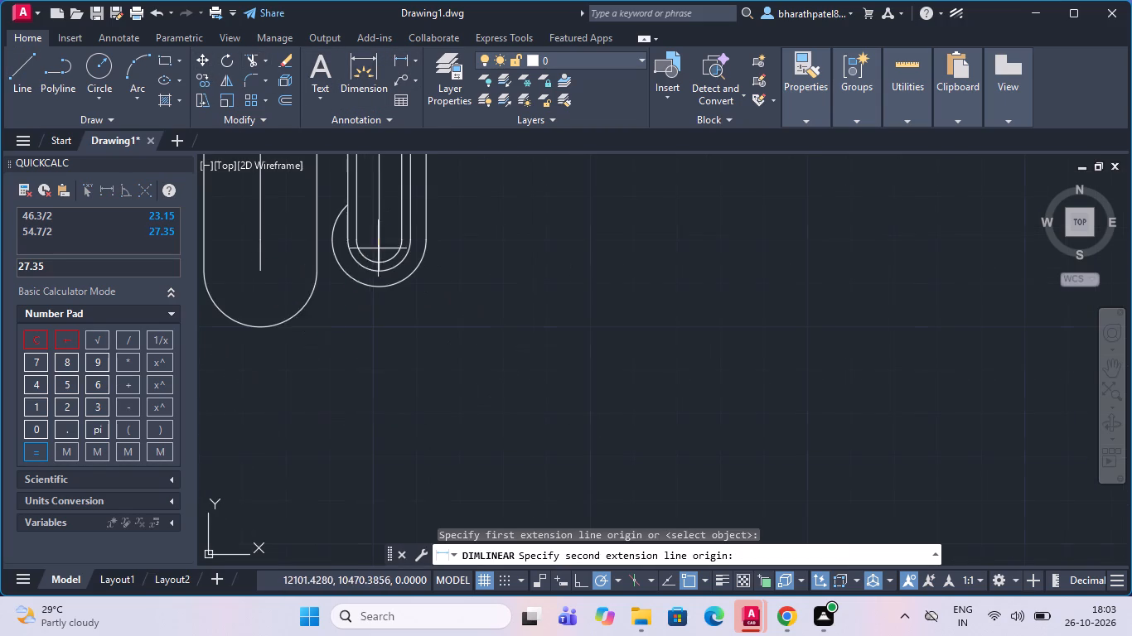
{"action": "scroll", "coordinate": [257, 276], "scroll_direction": "up", "scroll_amount": 2}
{"action": "left_click", "coordinate": [263, 263]}
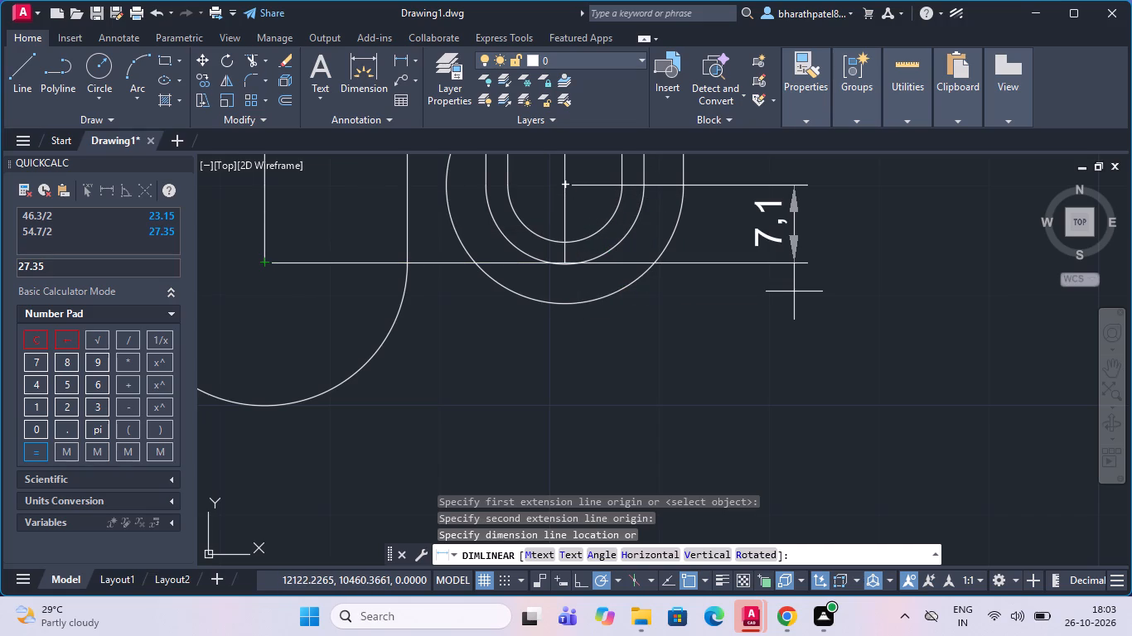
{"action": "left_click", "coordinate": [794, 291]}
{"action": "scroll", "coordinate": [592, 343], "scroll_direction": "down", "scroll_amount": 3}
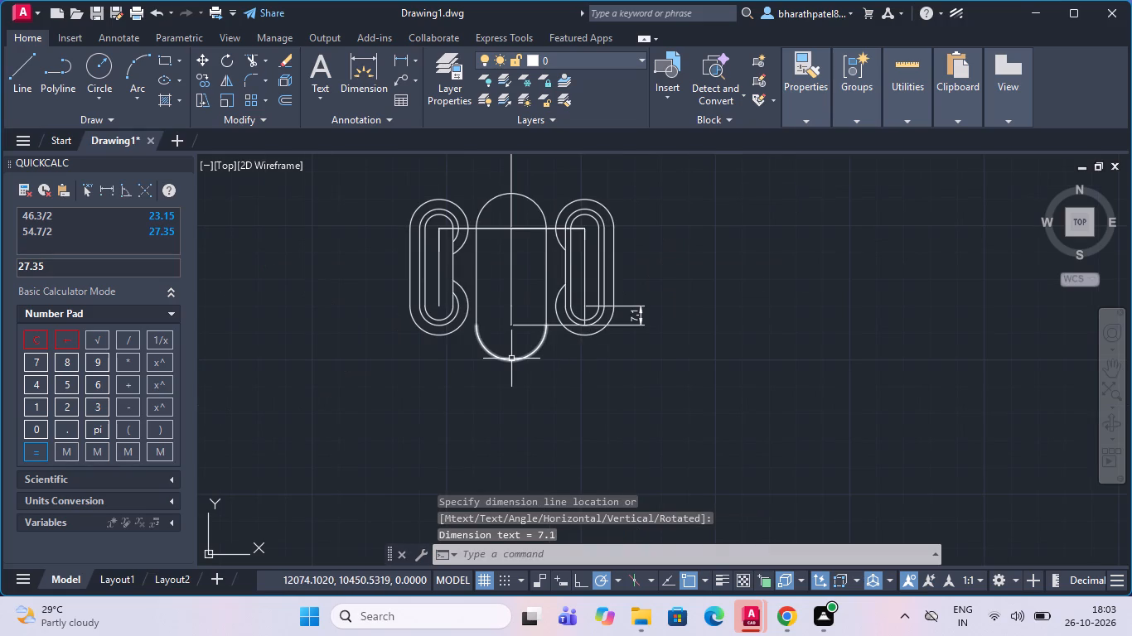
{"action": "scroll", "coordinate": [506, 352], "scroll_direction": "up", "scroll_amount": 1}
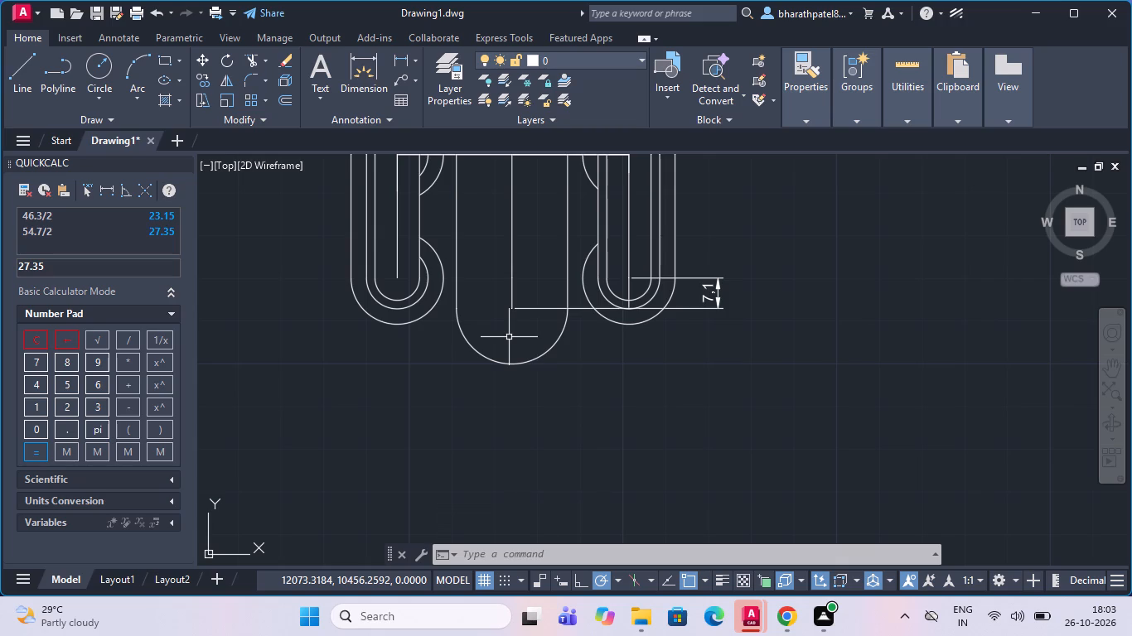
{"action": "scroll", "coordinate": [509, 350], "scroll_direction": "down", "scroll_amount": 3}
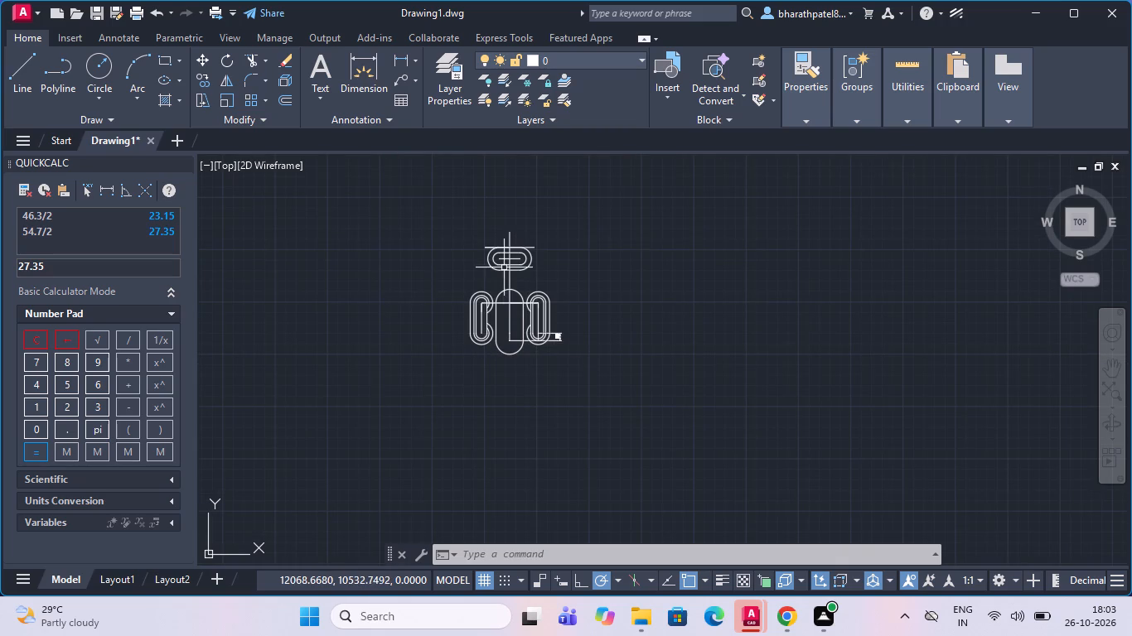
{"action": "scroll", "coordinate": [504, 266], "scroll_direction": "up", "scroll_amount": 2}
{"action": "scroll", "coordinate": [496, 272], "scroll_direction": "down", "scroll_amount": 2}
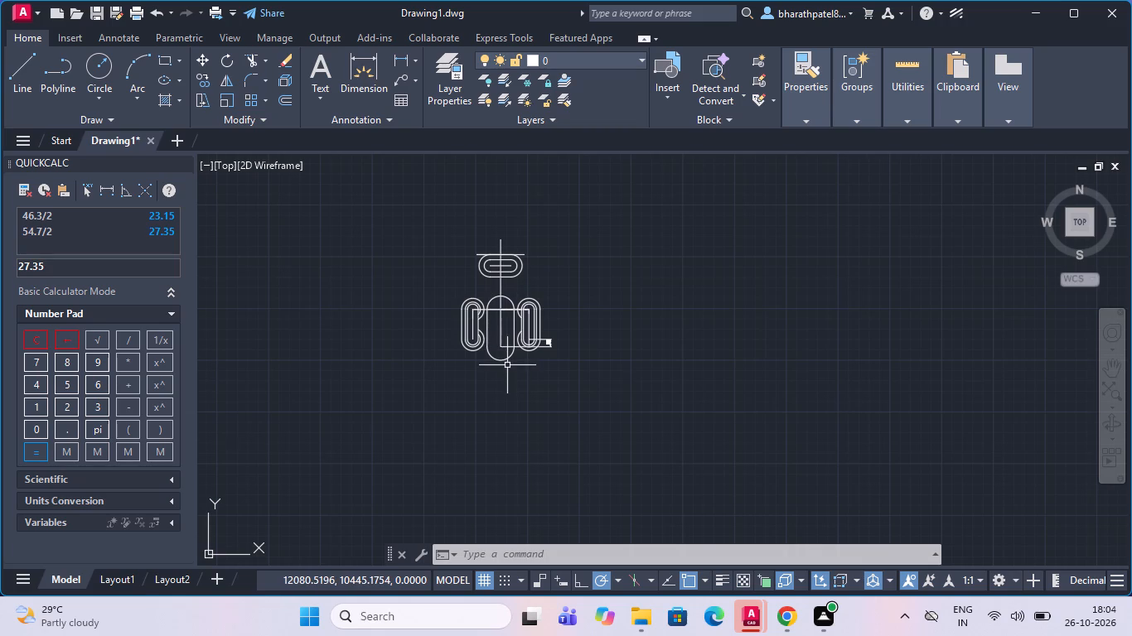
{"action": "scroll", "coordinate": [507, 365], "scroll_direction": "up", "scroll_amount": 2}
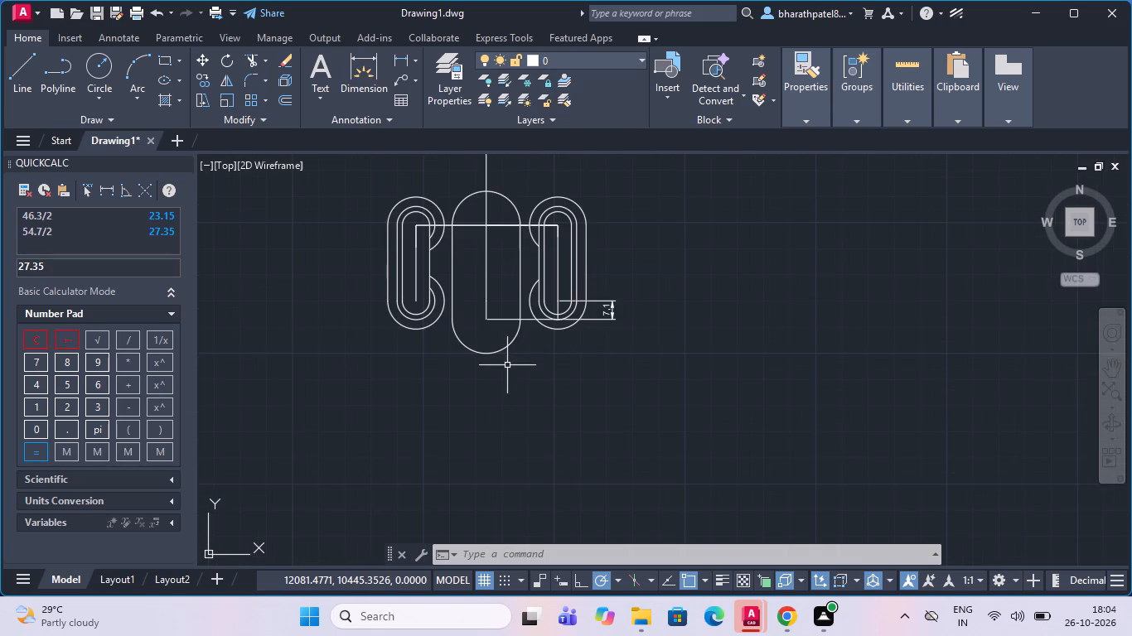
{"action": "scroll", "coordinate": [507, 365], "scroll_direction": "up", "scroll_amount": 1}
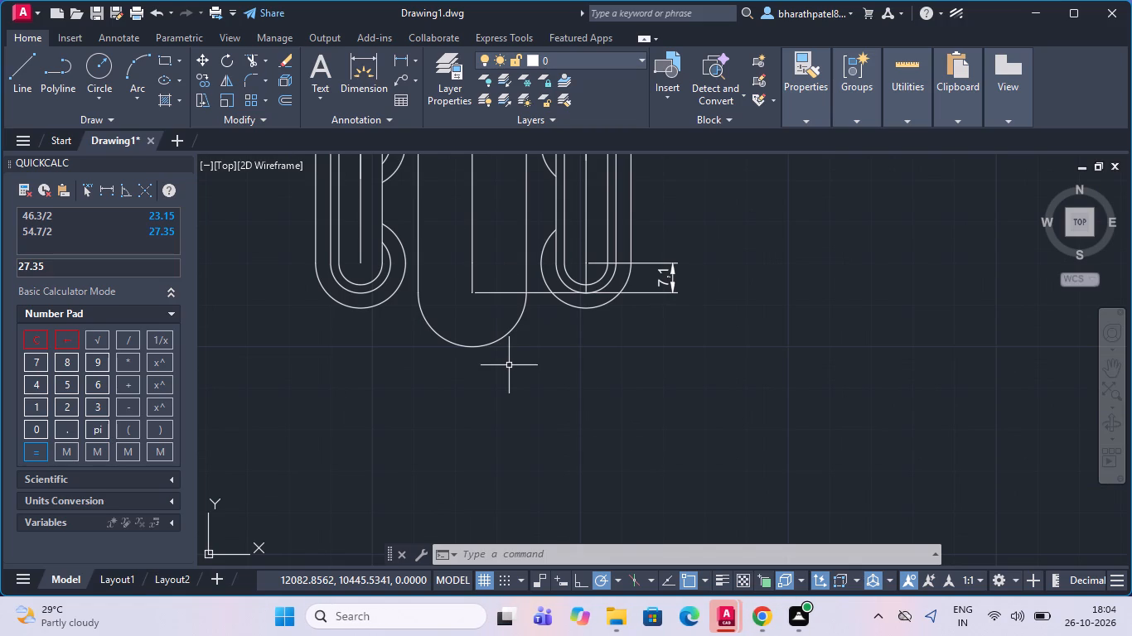
Draw a 20.1 long vertical line downward from the central slot's lower arc centre.
{"action": "left_click", "coordinate": [22, 70]}
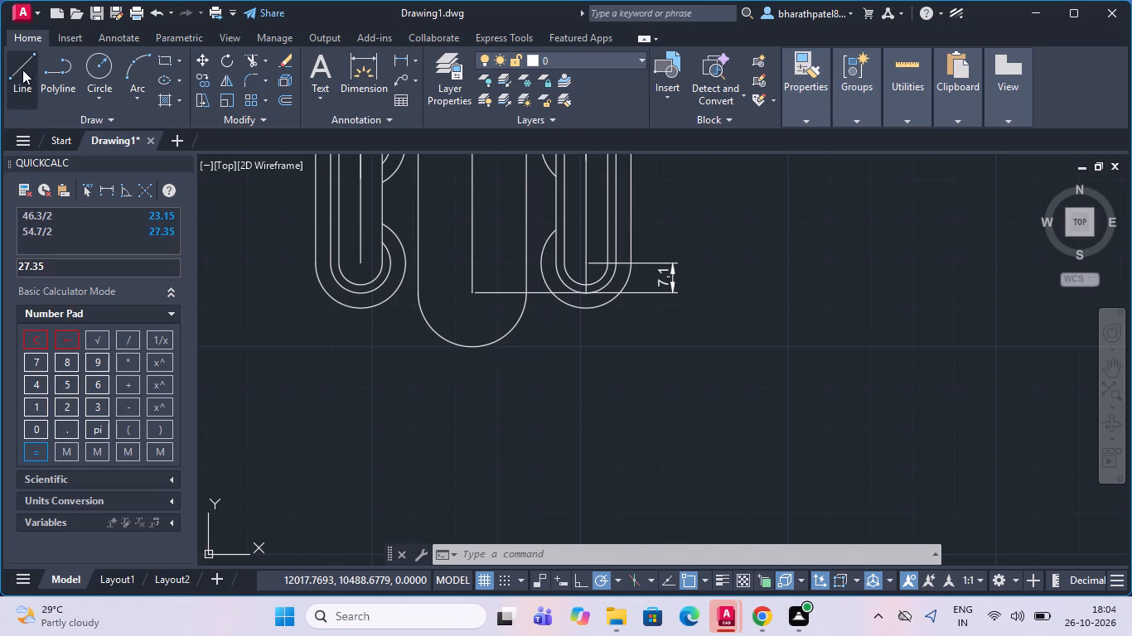
{"action": "scroll", "coordinate": [593, 295], "scroll_direction": "up", "scroll_amount": 4}
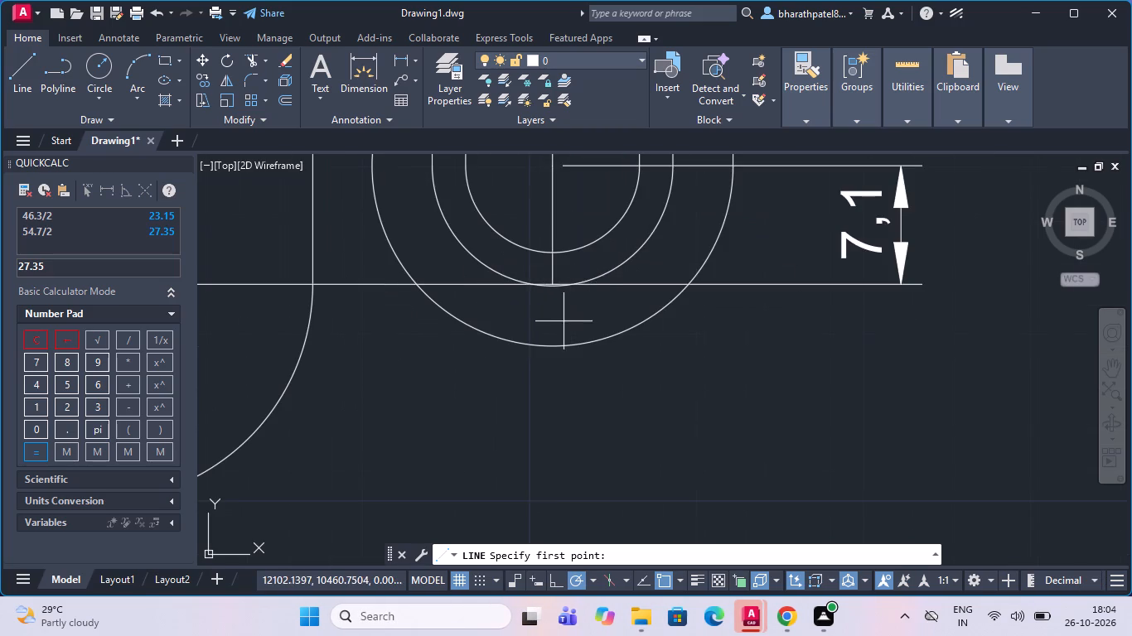
{"action": "scroll", "coordinate": [536, 310], "scroll_direction": "down", "scroll_amount": 4}
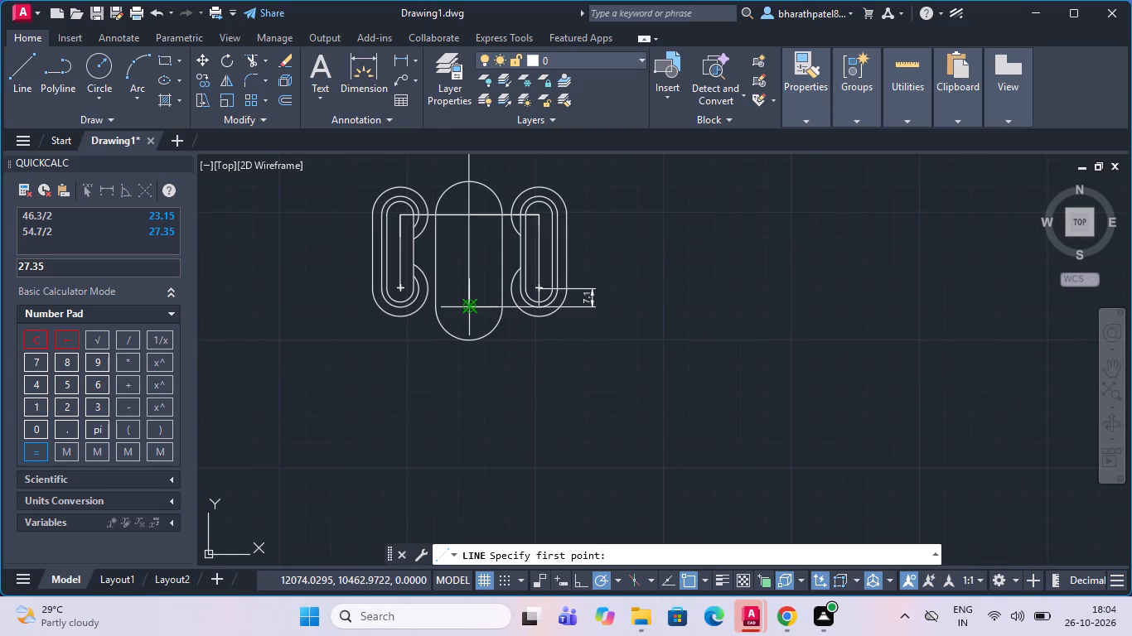
{"action": "scroll", "coordinate": [471, 308], "scroll_direction": "up", "scroll_amount": 4}
{"action": "left_click", "coordinate": [452, 301]}
{"action": "scroll", "coordinate": [452, 301], "scroll_direction": "down", "scroll_amount": 3}
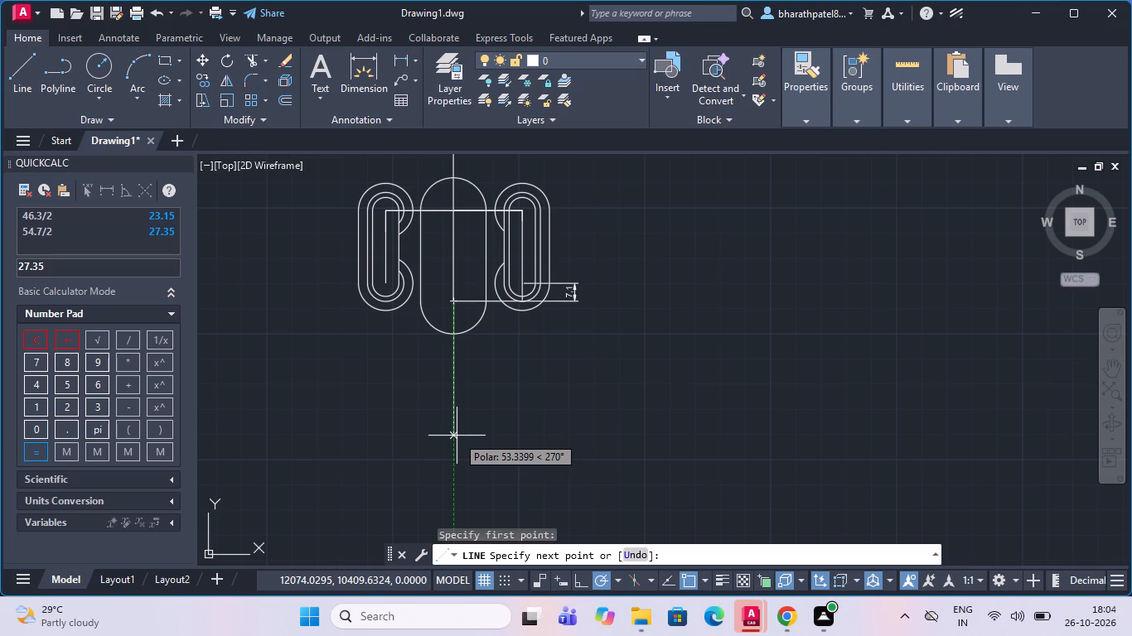
{"action": "type", "text": "20"}
{"action": "key", "text": "period"}
{"action": "key", "text": "1"}
{"action": "key", "text": "Return"}
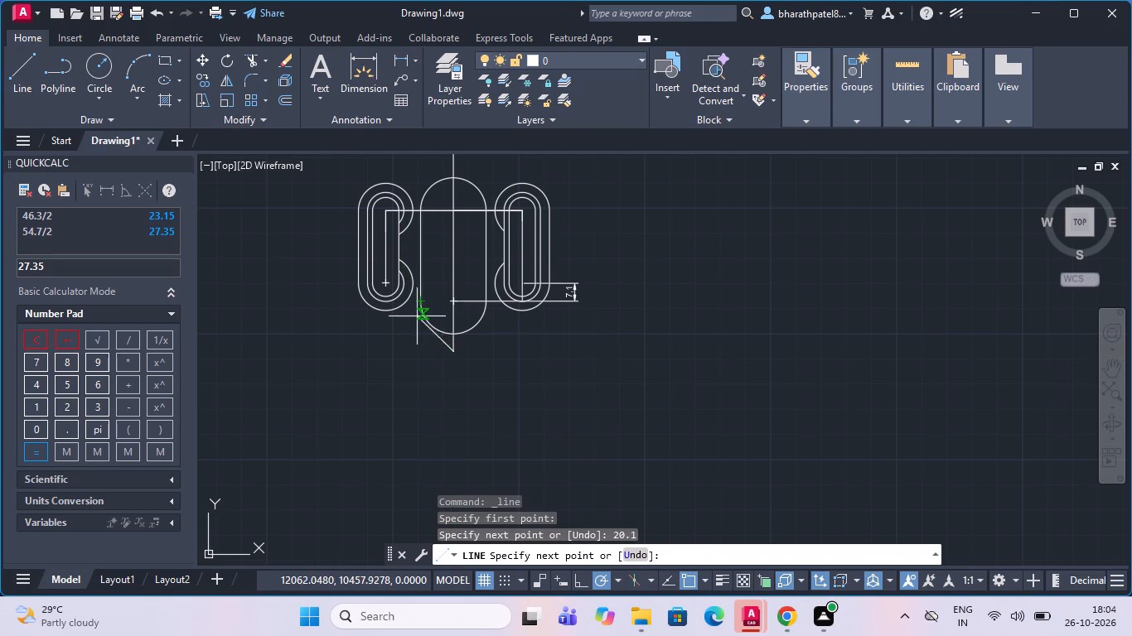
Continue with a horizontal construction line through the vertical line's lower end, extending about 55 to each side.
{"action": "scroll", "coordinate": [417, 316], "scroll_direction": "up", "scroll_amount": 3}
{"action": "scroll", "coordinate": [716, 425], "scroll_direction": "down", "scroll_amount": 2}
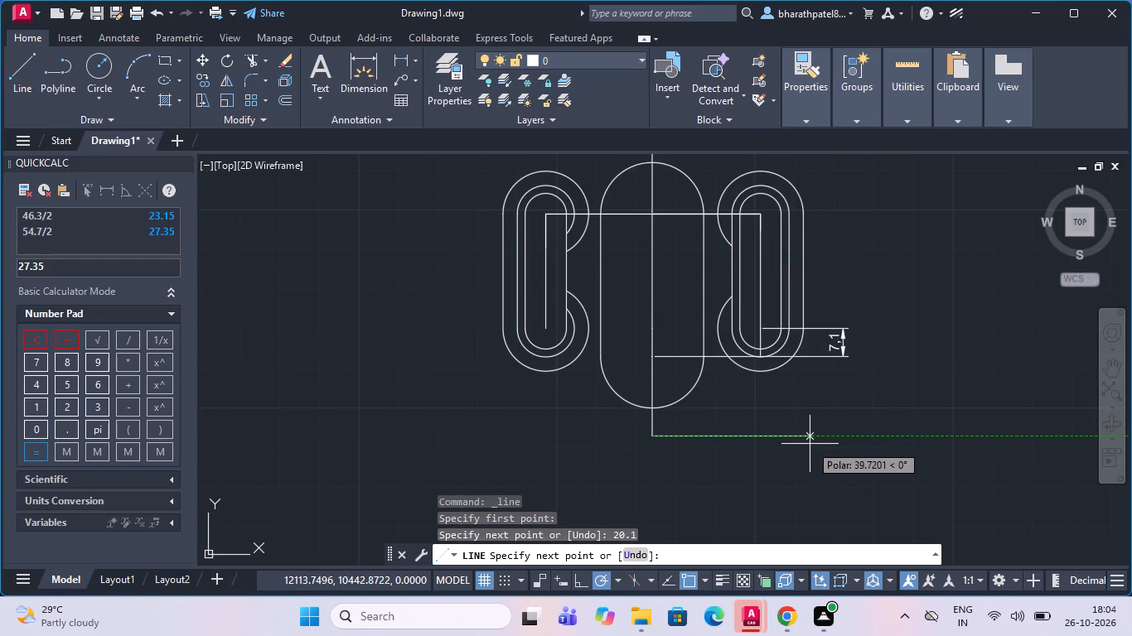
{"action": "left_click", "coordinate": [870, 439]}
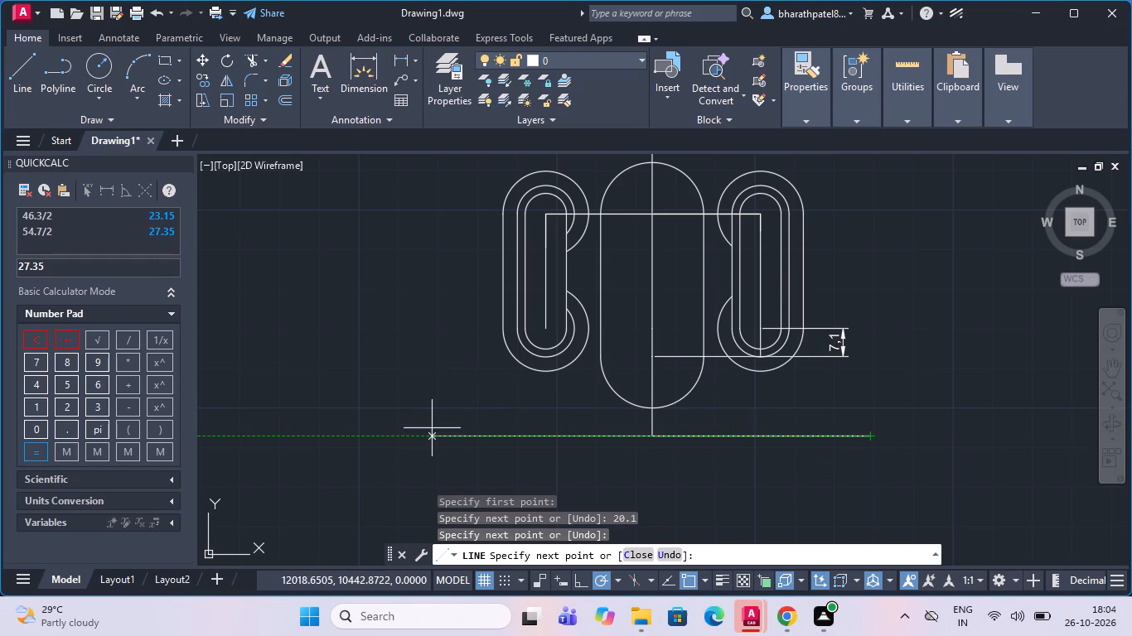
{"action": "left_click", "coordinate": [429, 436]}
{"action": "key", "text": "Escape"}
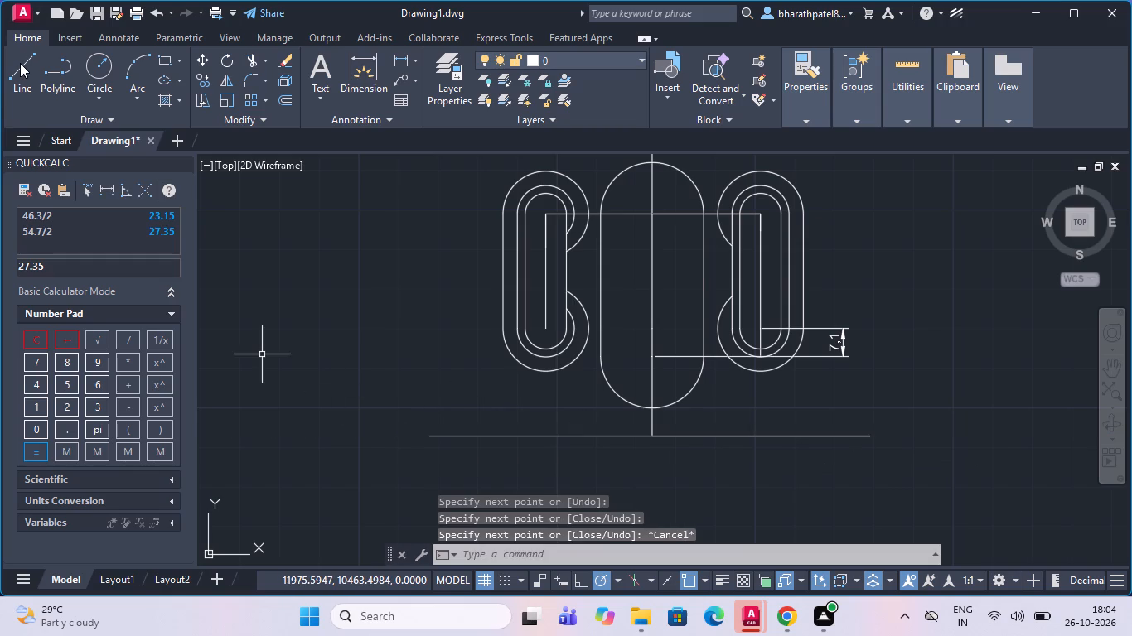
Draw a vertical line from the right side slot's lower arc centre down past the horizontal construction line.
{"action": "left_click", "coordinate": [20, 63]}
{"action": "scroll", "coordinate": [387, 312], "scroll_direction": "down", "scroll_amount": 2}
{"action": "scroll", "coordinate": [545, 388], "scroll_direction": "up", "scroll_amount": 2}
{"action": "left_click", "coordinate": [508, 214]}
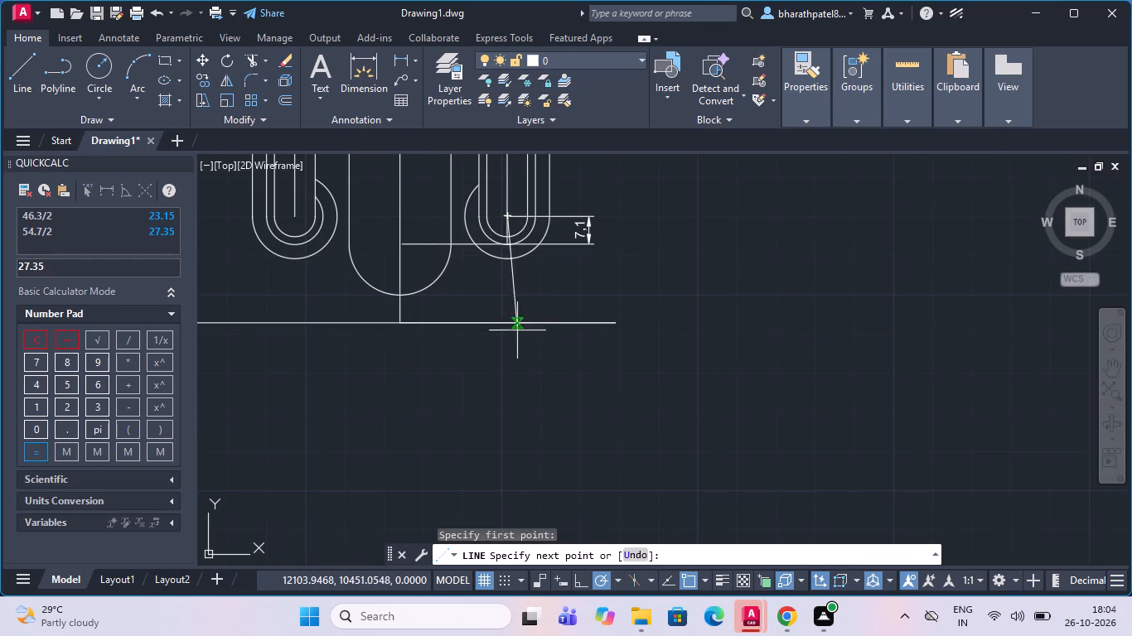
{"action": "left_click", "coordinate": [507, 412]}
{"action": "key", "text": "Escape"}
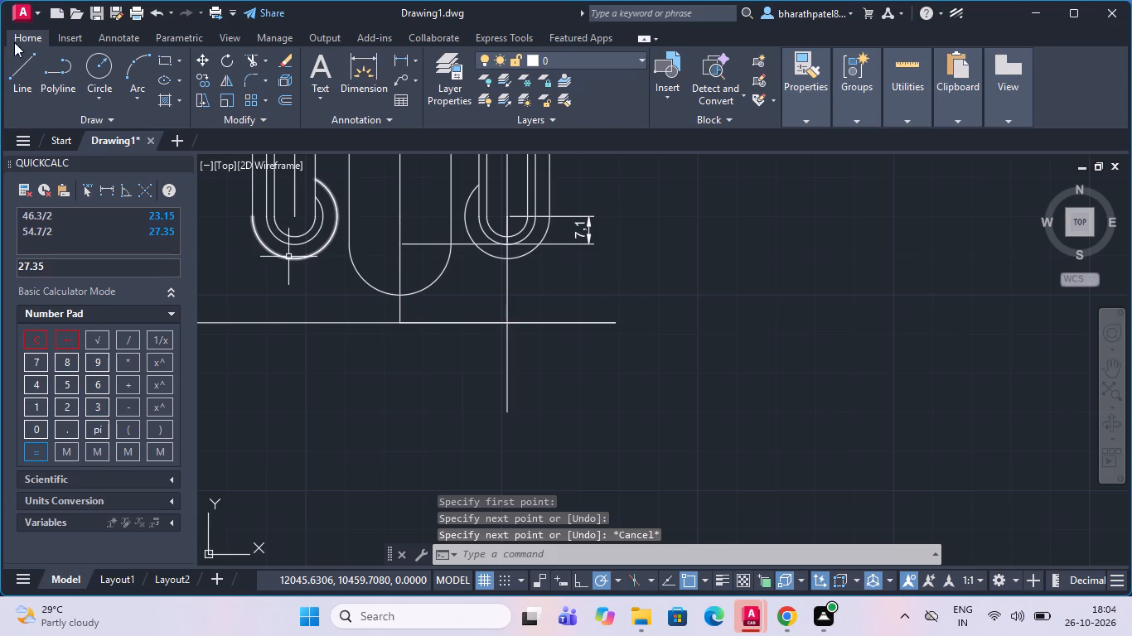
Draw a vertical line about 47 long from the left side slot's lower arc centre down past the horizontal construction line.
{"action": "left_click", "coordinate": [16, 62]}
{"action": "scroll", "coordinate": [379, 243], "scroll_direction": "down", "scroll_amount": 3}
{"action": "scroll", "coordinate": [358, 245], "scroll_direction": "up", "scroll_amount": 2}
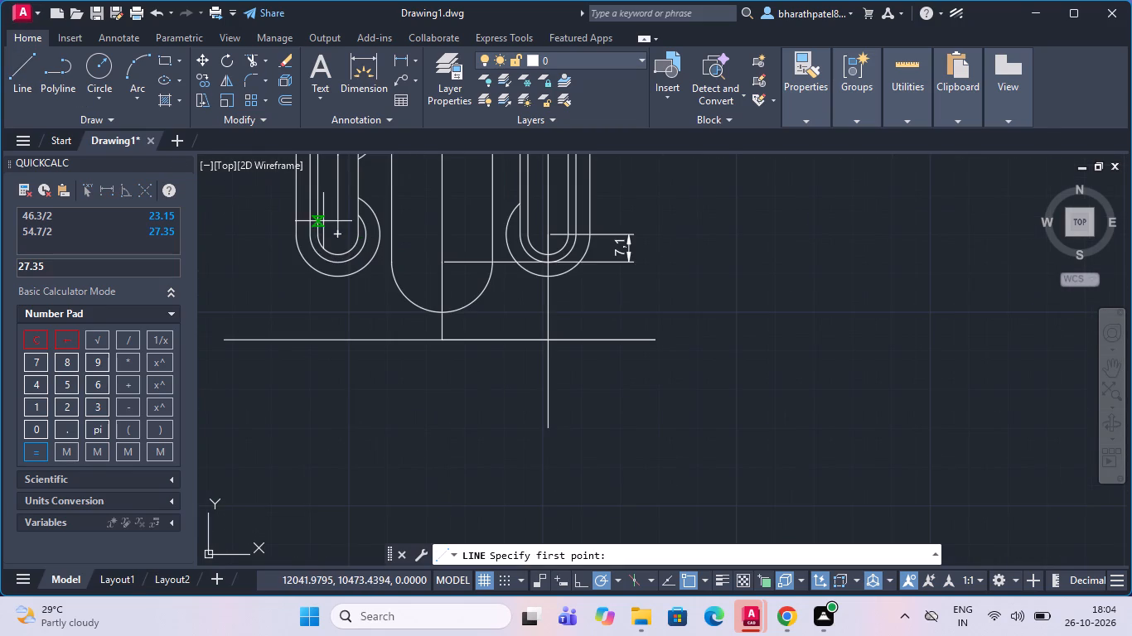
{"action": "left_click_drag", "start_coordinate": [334, 235], "coordinate": [335, 247]}
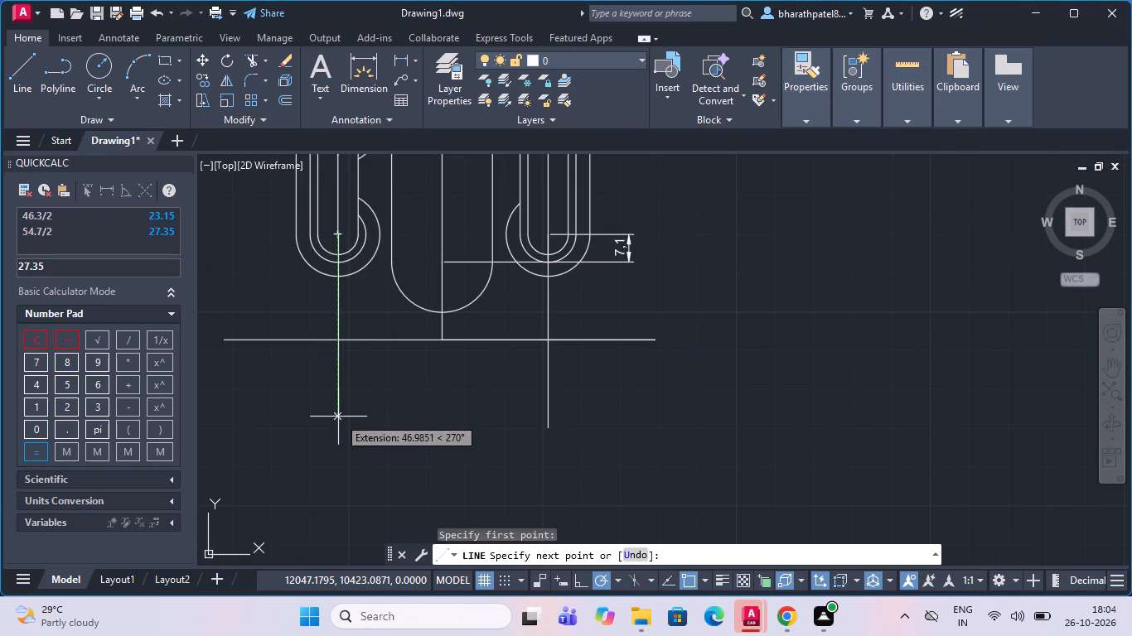
{"action": "left_click", "coordinate": [338, 417]}
{"action": "key", "text": "Escape"}
Clear the calculator and compute 26/2.
{"action": "scroll", "coordinate": [336, 383], "scroll_direction": "down", "scroll_amount": 3}
{"action": "scroll", "coordinate": [337, 371], "scroll_direction": "up", "scroll_amount": 4}
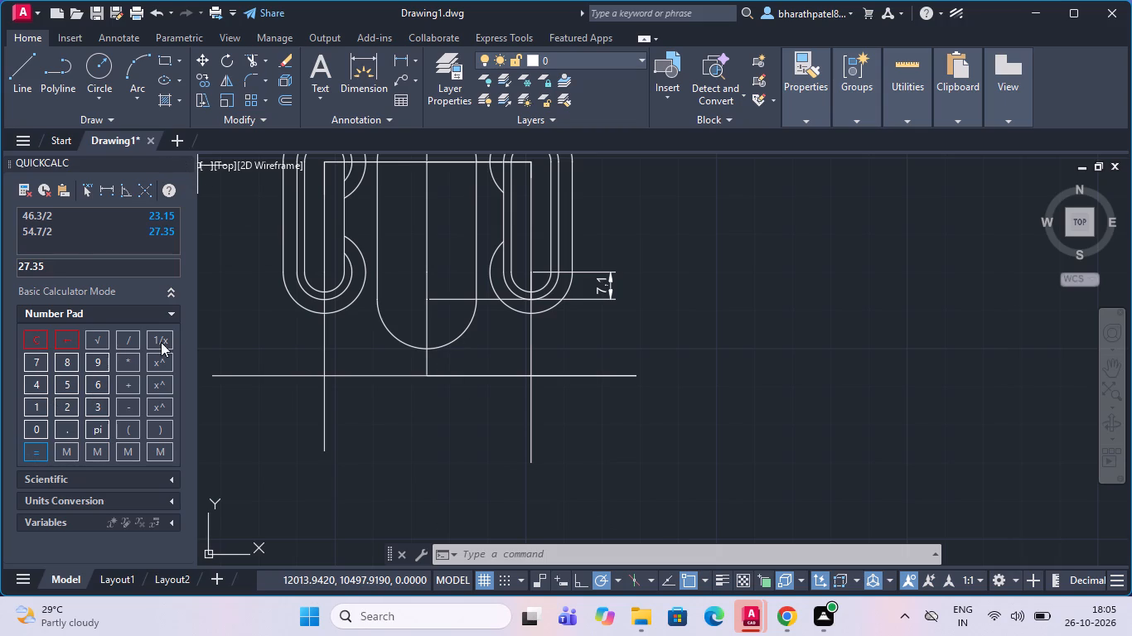
{"action": "double_click", "coordinate": [43, 341]}
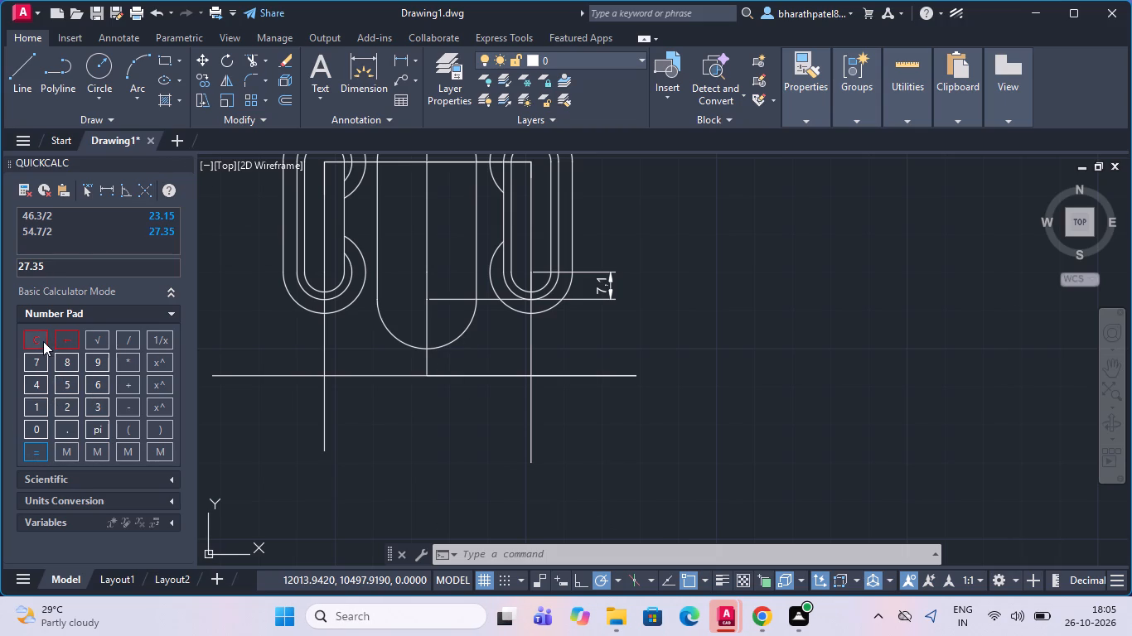
{"action": "left_click", "coordinate": [71, 341]}
{"action": "double_click", "coordinate": [71, 341]}
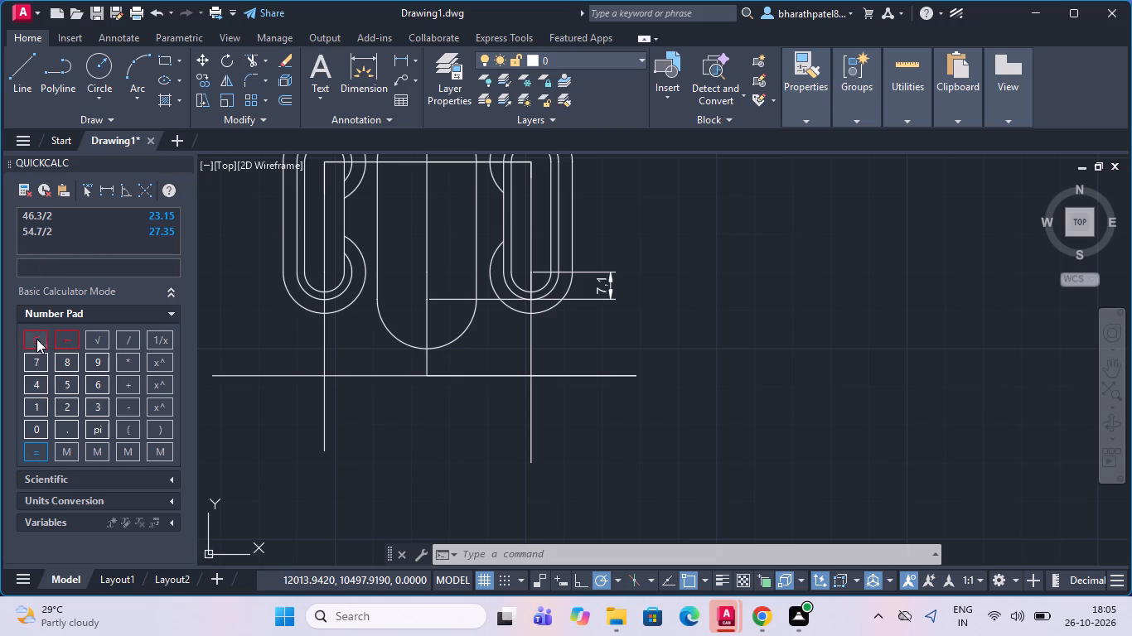
{"action": "triple_click", "coordinate": [36, 339]}
{"action": "double_click", "coordinate": [36, 339]}
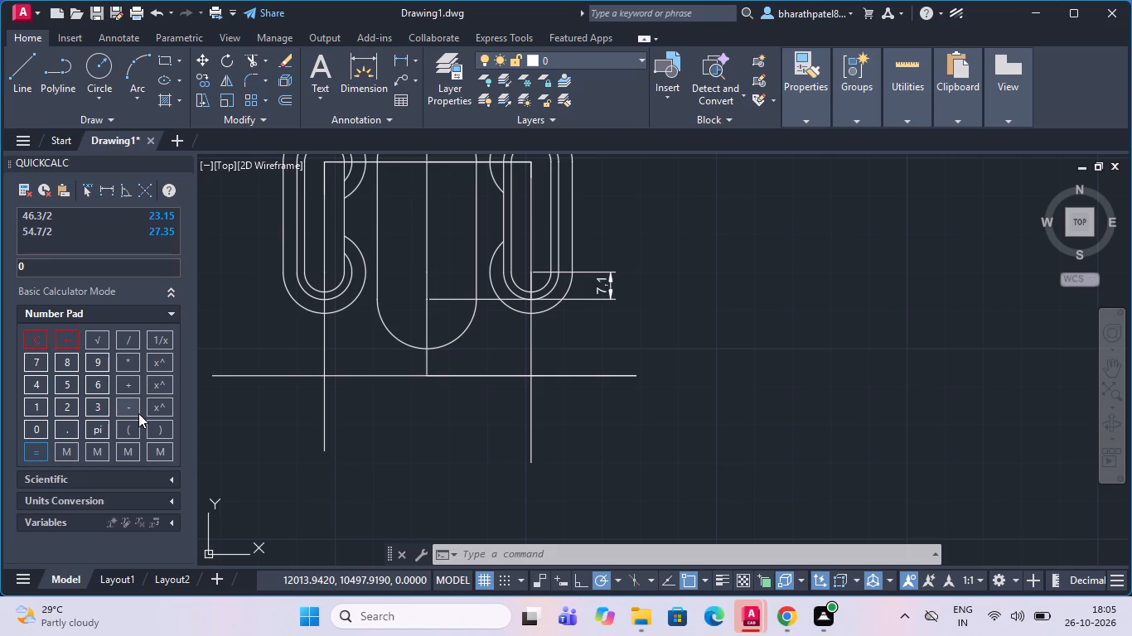
{"action": "left_click", "coordinate": [69, 405]}
{"action": "left_click", "coordinate": [89, 380]}
{"action": "left_click", "coordinate": [123, 335]}
{"action": "left_click", "coordinate": [68, 400]}
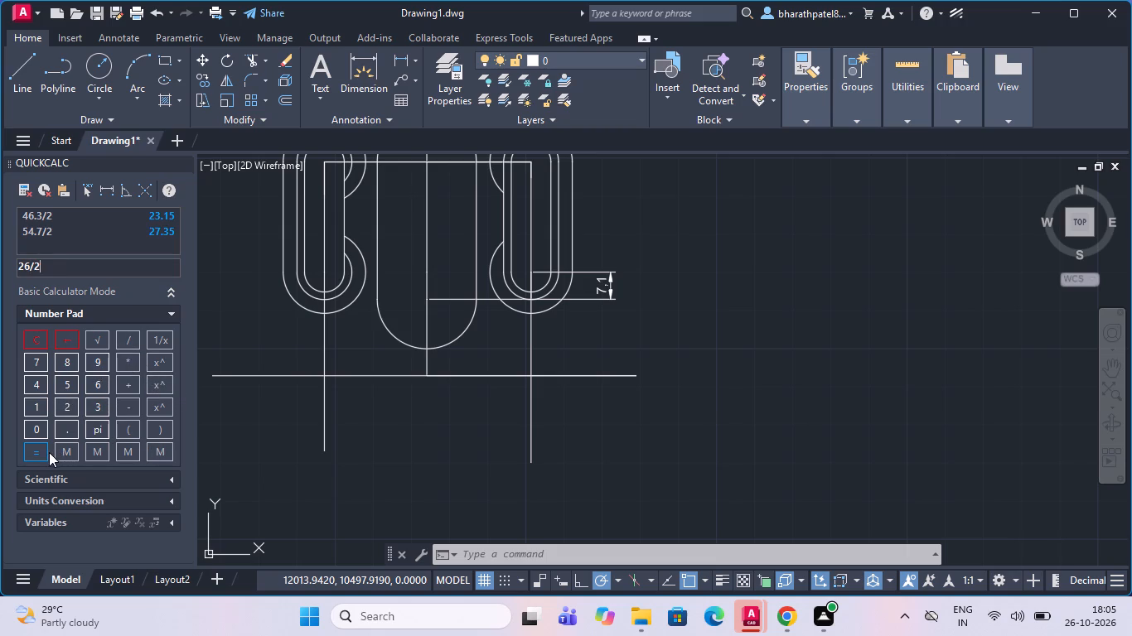
{"action": "left_click", "coordinate": [40, 452]}
Draw a line 13 to the right from the centreline's lower end along the horizontal line, followed by a short vertical line downward.
{"action": "scroll", "coordinate": [292, 419], "scroll_direction": "down", "scroll_amount": 1}
{"action": "scroll", "coordinate": [368, 380], "scroll_direction": "up", "scroll_amount": 3}
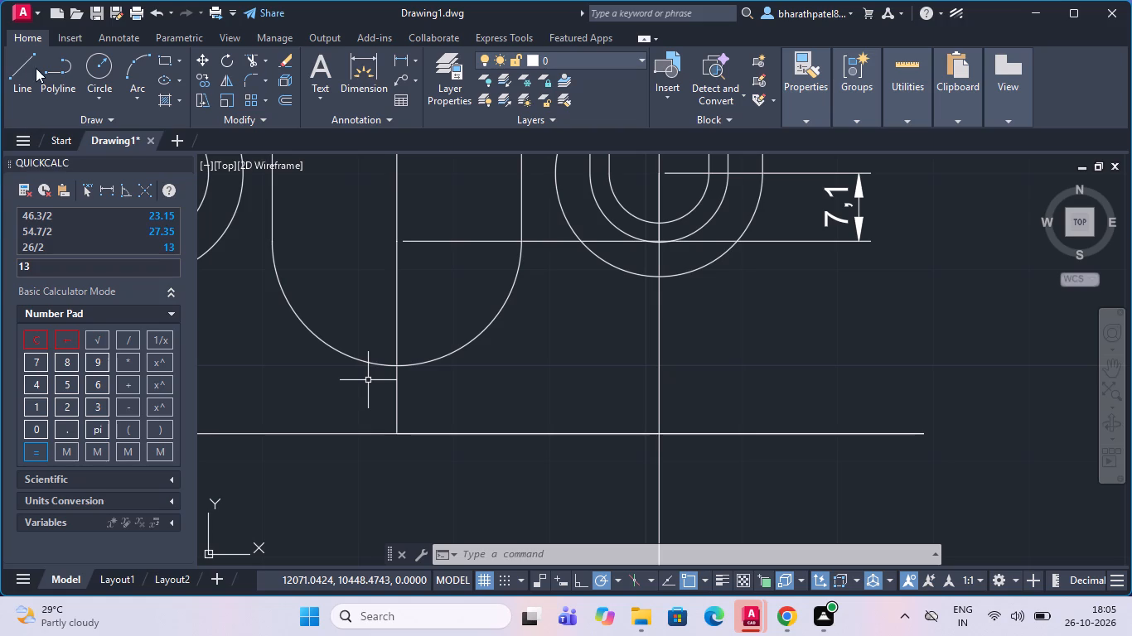
{"action": "left_click", "coordinate": [19, 65]}
{"action": "left_click", "coordinate": [399, 436]}
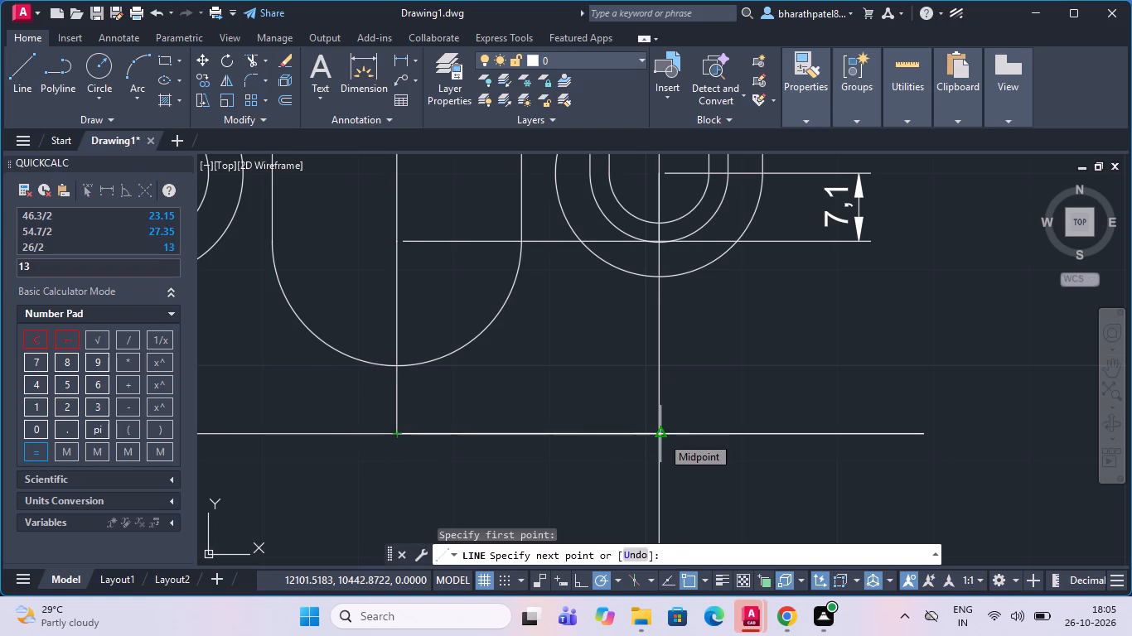
{"action": "type", "text": "13"}
{"action": "key", "text": "Return"}
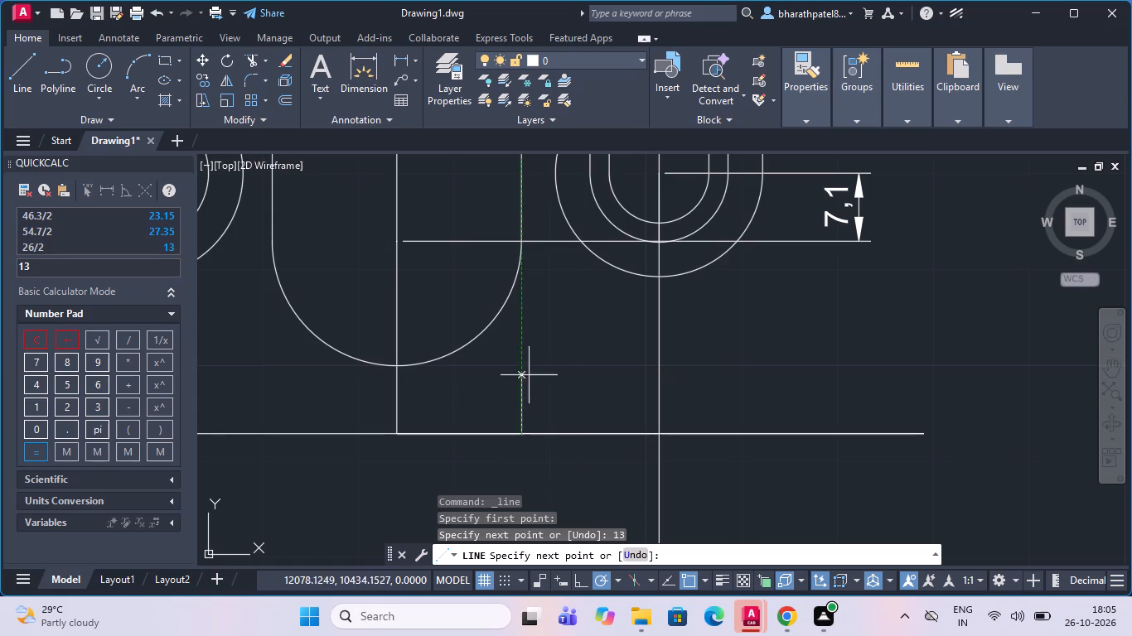
{"action": "scroll", "coordinate": [551, 429], "scroll_direction": "down", "scroll_amount": 3}
{"action": "scroll", "coordinate": [546, 458], "scroll_direction": "up", "scroll_amount": 2}
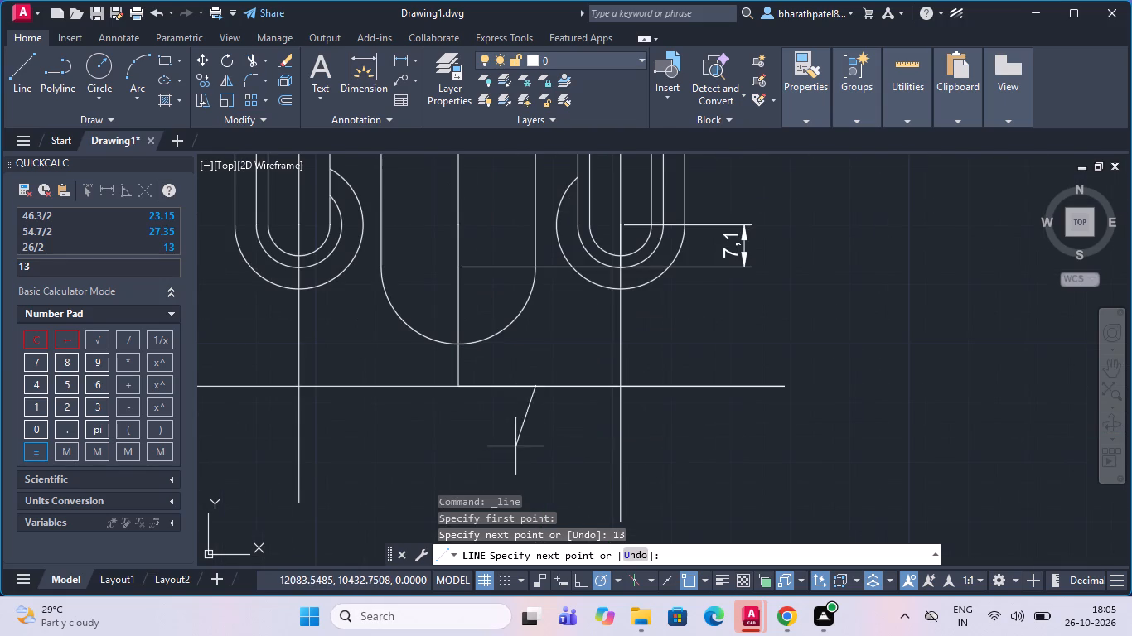
{"action": "left_click", "coordinate": [532, 446]}
{"action": "key", "text": "Escape"}
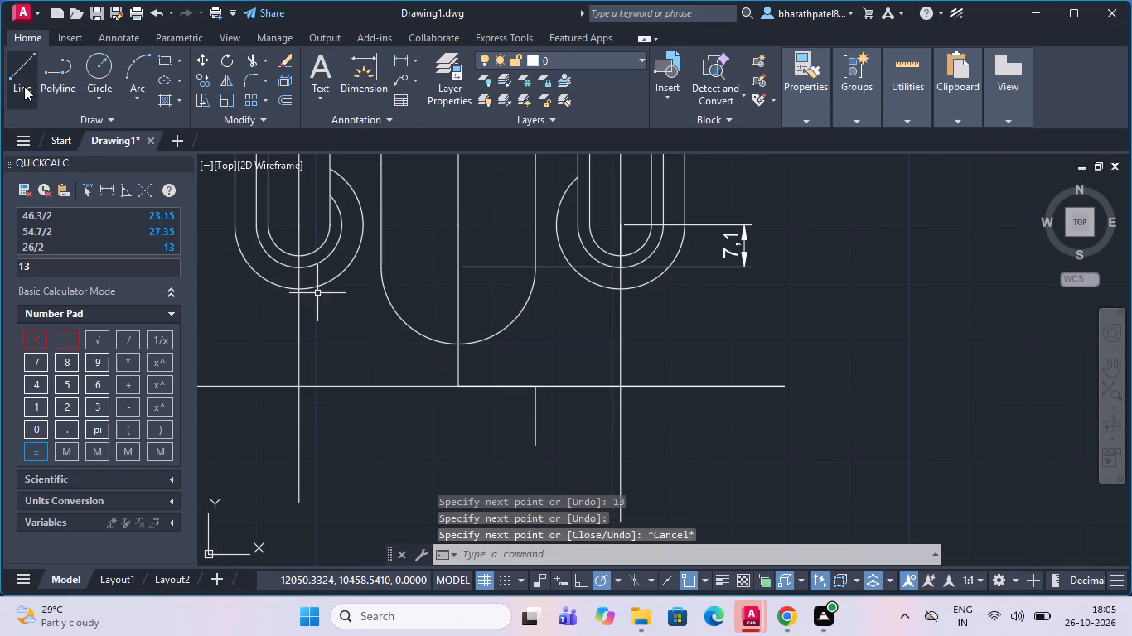
Draw a line 13 to the left from the centreline's lower end along the horizontal line, followed by a short vertical line downward.
{"action": "left_click", "coordinate": [17, 70]}
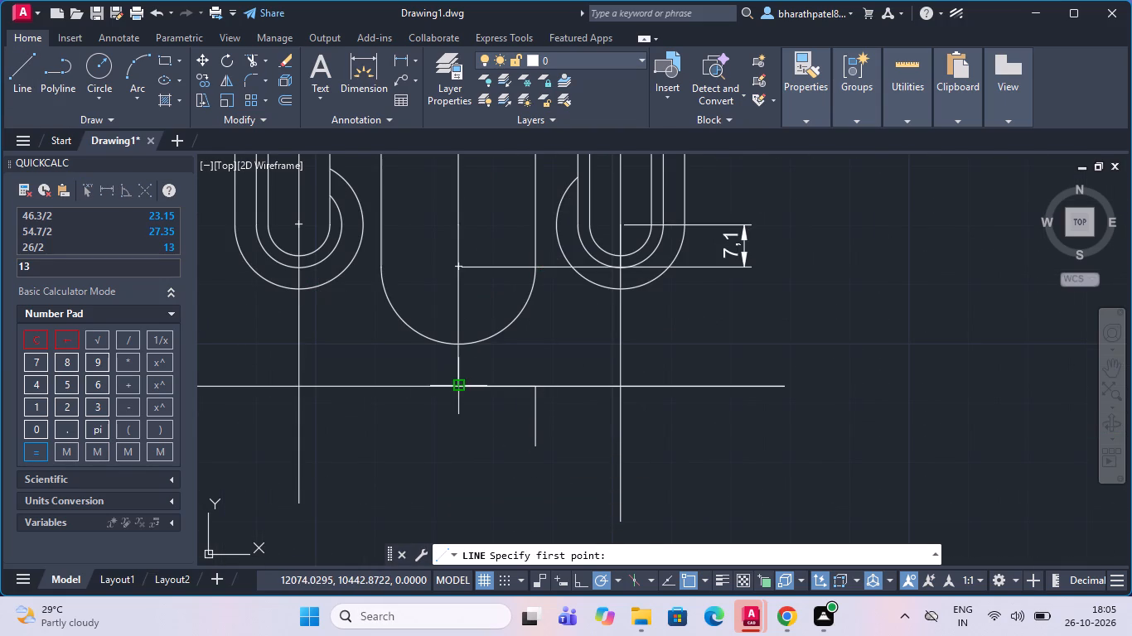
{"action": "left_click", "coordinate": [457, 390]}
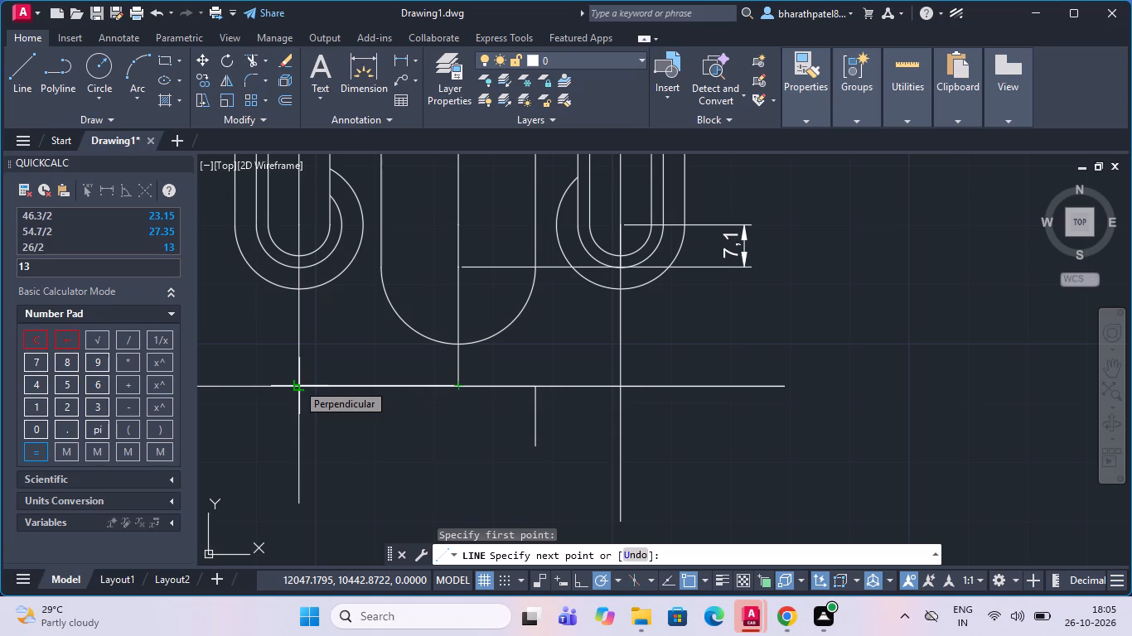
{"action": "type", "text": "13"}
{"action": "key", "text": "Return"}
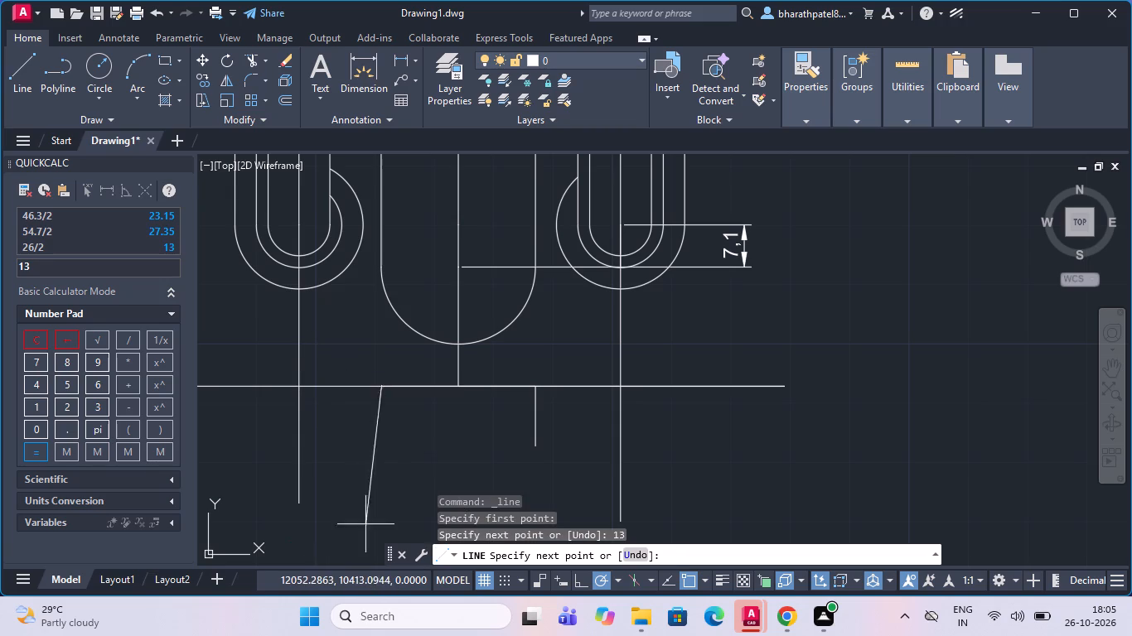
{"action": "left_click", "coordinate": [377, 475]}
{"action": "key", "text": "Escape"}
Draw a radius 5.2 circle centred where the short right vertical line meets the horizontal construction line.
{"action": "scroll", "coordinate": [389, 437], "scroll_direction": "down", "scroll_amount": 2}
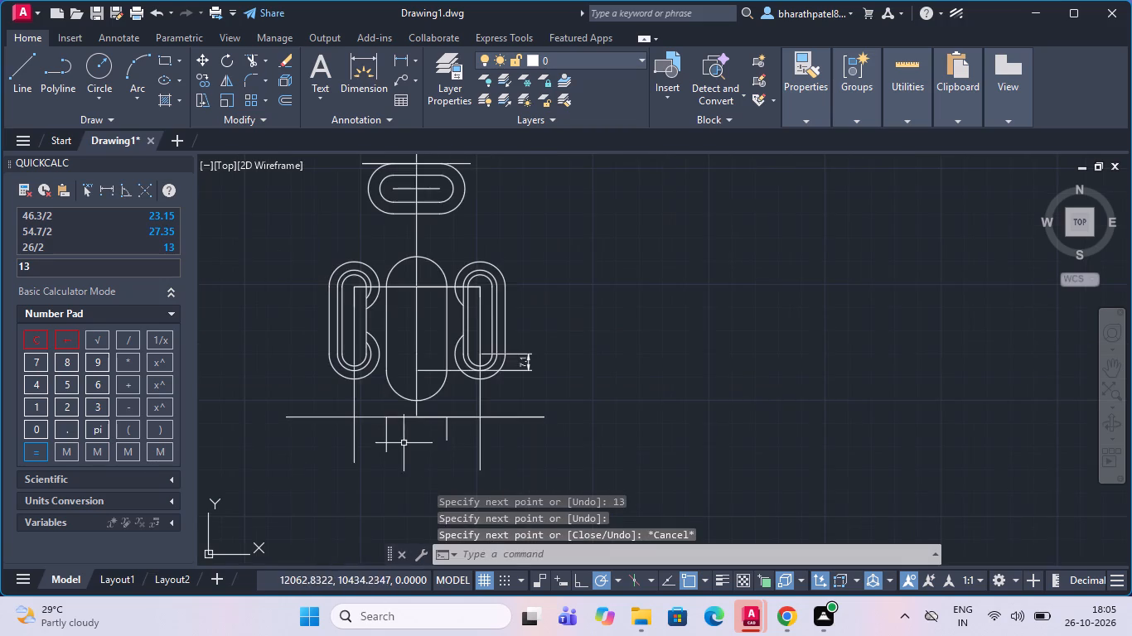
{"action": "scroll", "coordinate": [410, 463], "scroll_direction": "up", "scroll_amount": 2}
{"action": "scroll", "coordinate": [410, 463], "scroll_direction": "down", "scroll_amount": 1}
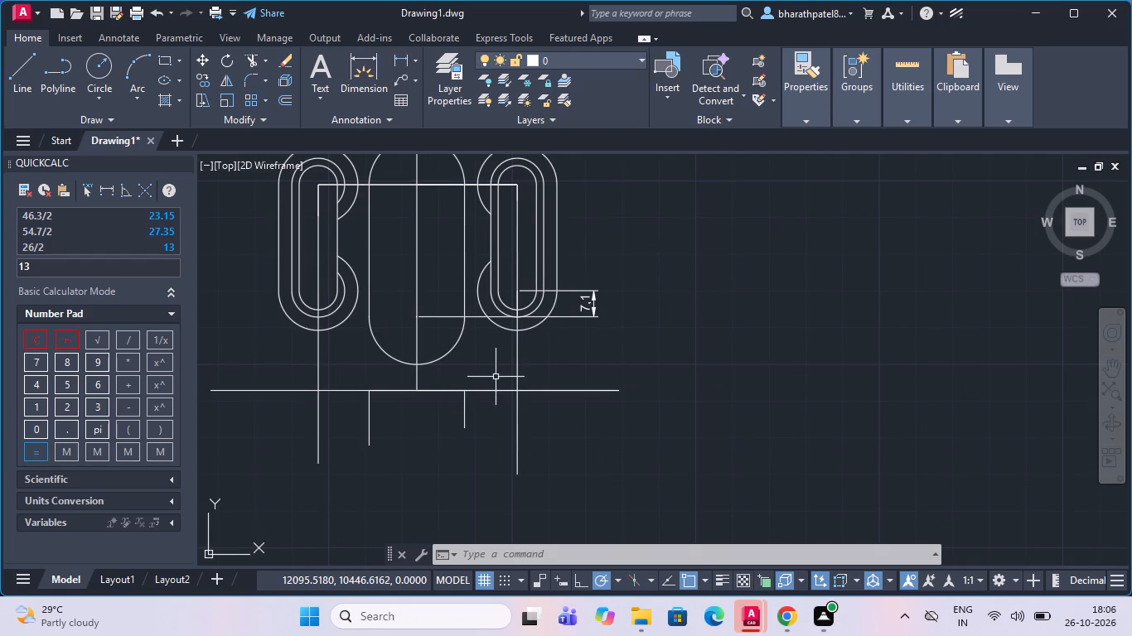
{"action": "scroll", "coordinate": [494, 381], "scroll_direction": "up", "scroll_amount": 2}
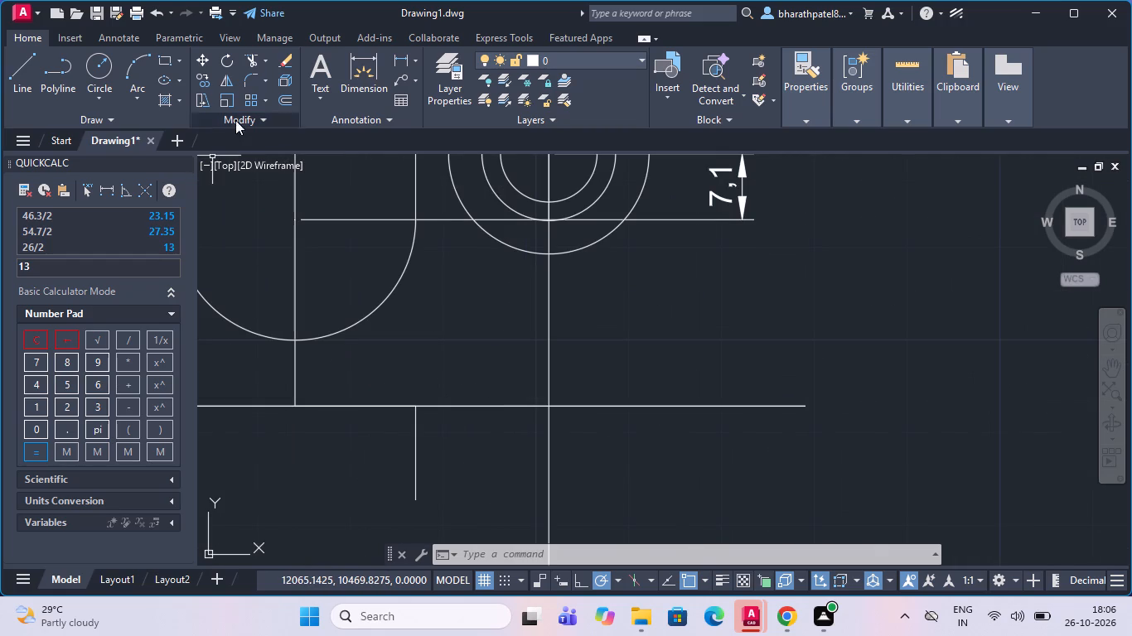
{"action": "left_click", "coordinate": [105, 68]}
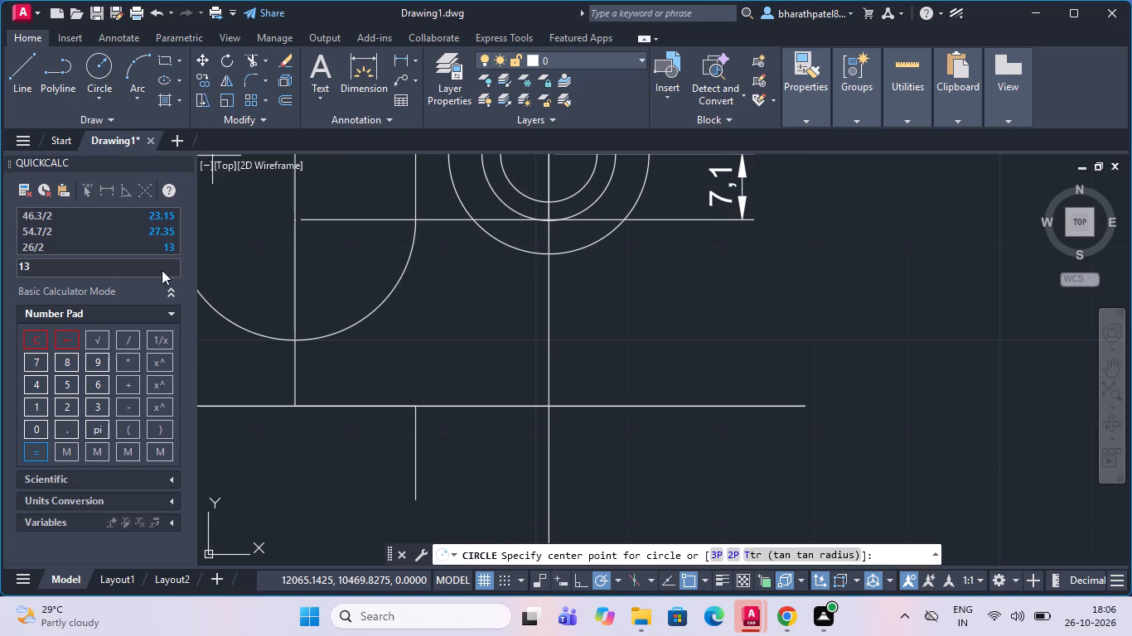
{"action": "left_click", "coordinate": [411, 409]}
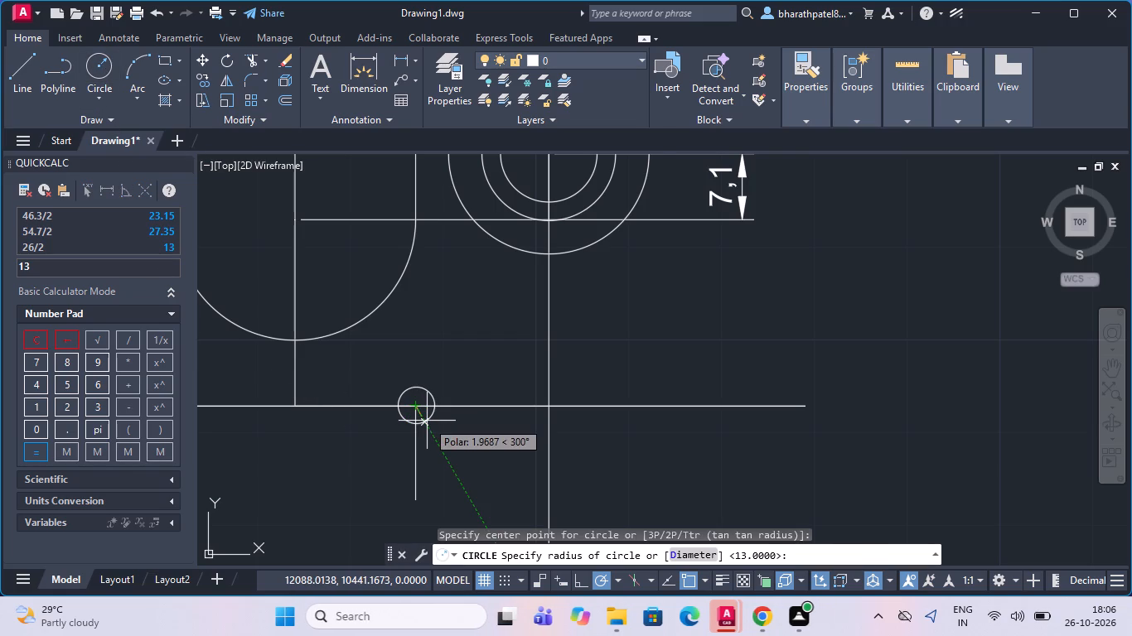
{"action": "type", "text": "5.2"}
{"action": "key", "text": "Return"}
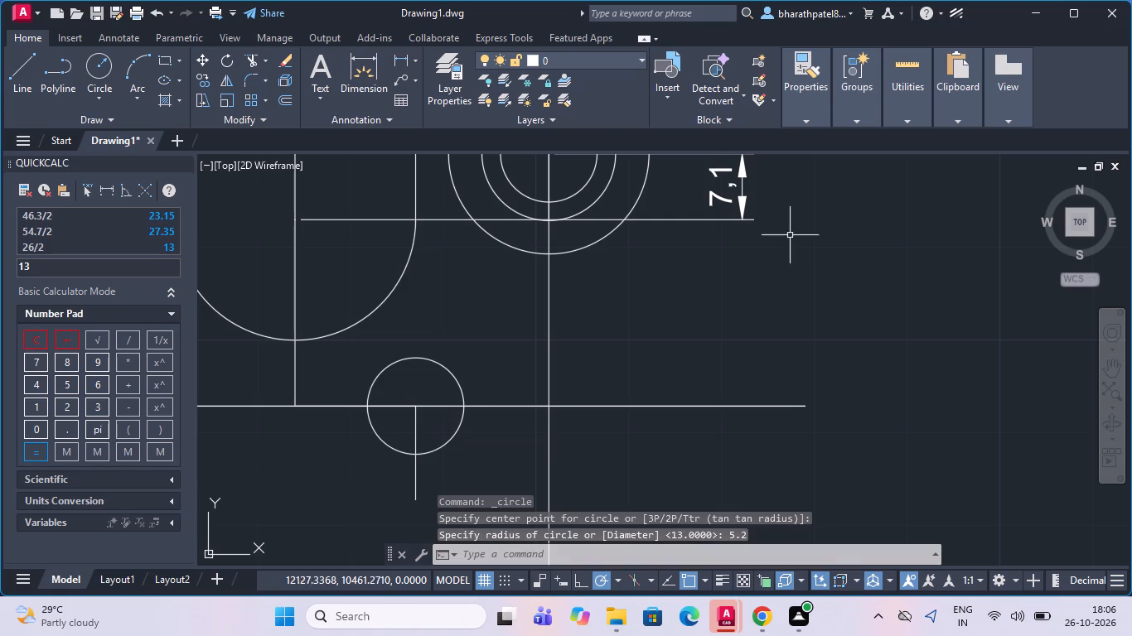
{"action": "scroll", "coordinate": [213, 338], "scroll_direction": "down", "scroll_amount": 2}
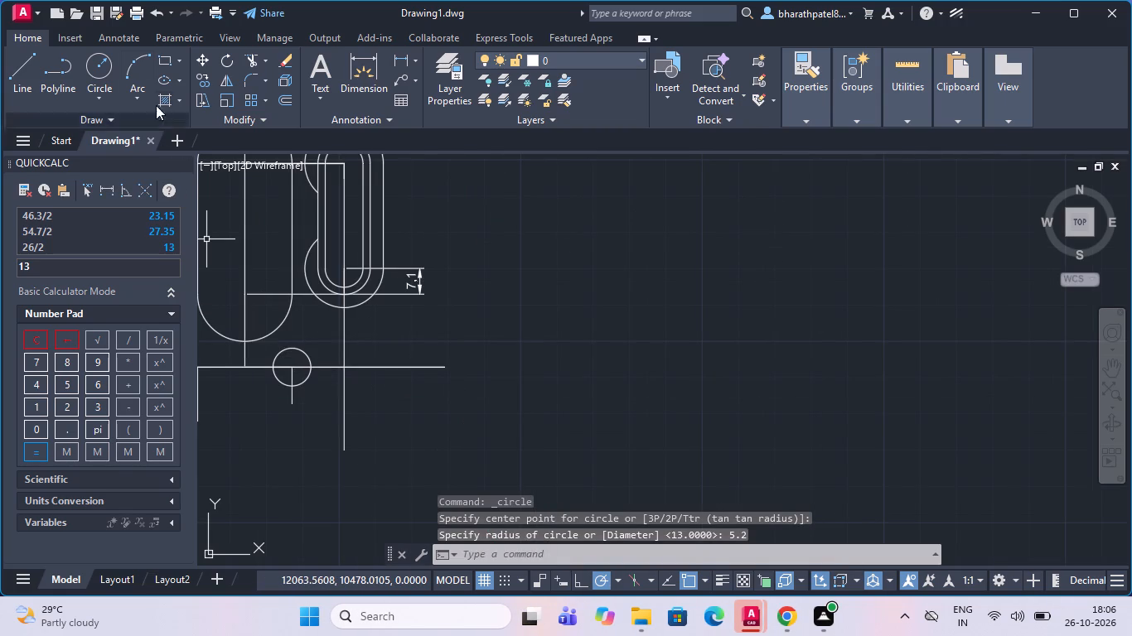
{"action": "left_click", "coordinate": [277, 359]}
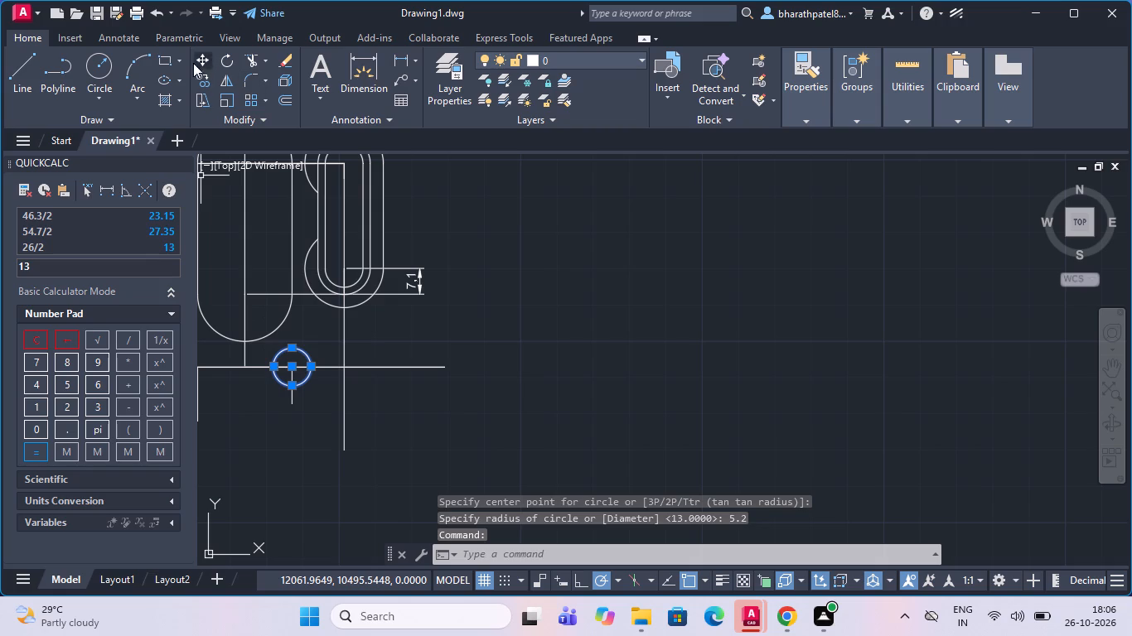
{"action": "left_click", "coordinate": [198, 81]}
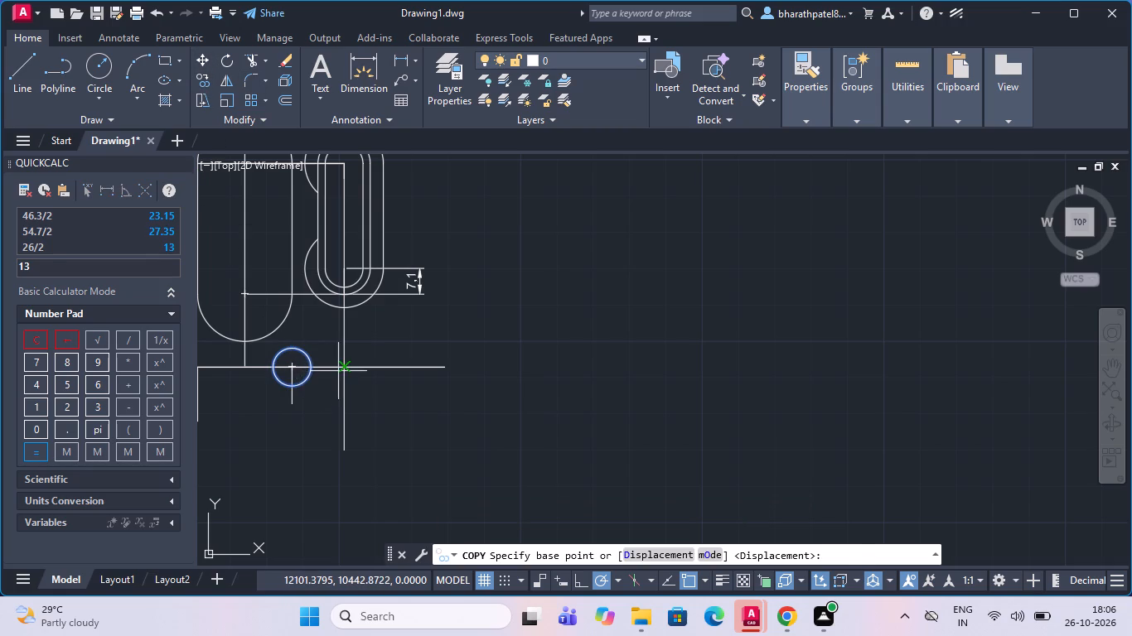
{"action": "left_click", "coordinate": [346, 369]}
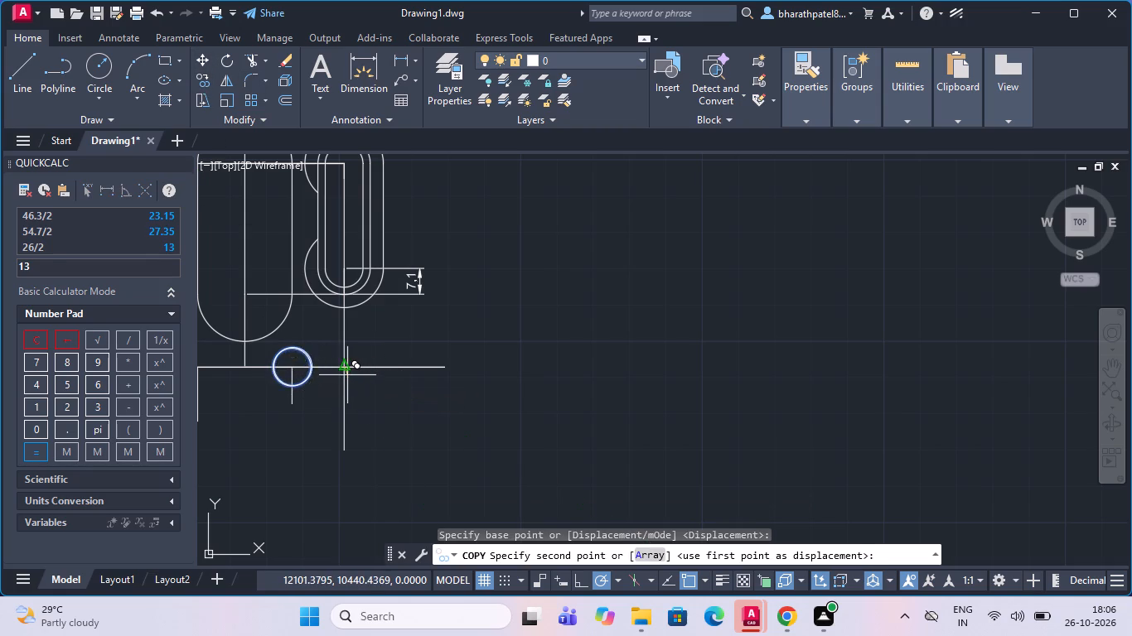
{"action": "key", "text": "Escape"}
Copy the radius 5.2 circle from its centre to where the right side slot's vertical centreline crosses the horizontal construction line.
{"action": "left_click", "coordinate": [281, 352]}
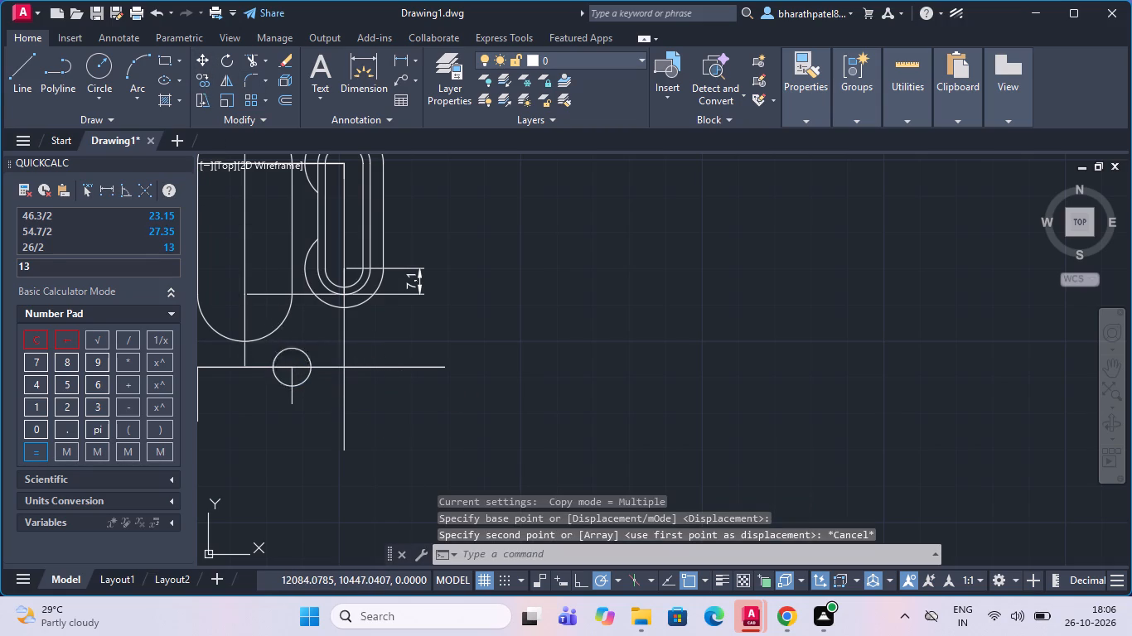
{"action": "left_click", "coordinate": [201, 79]}
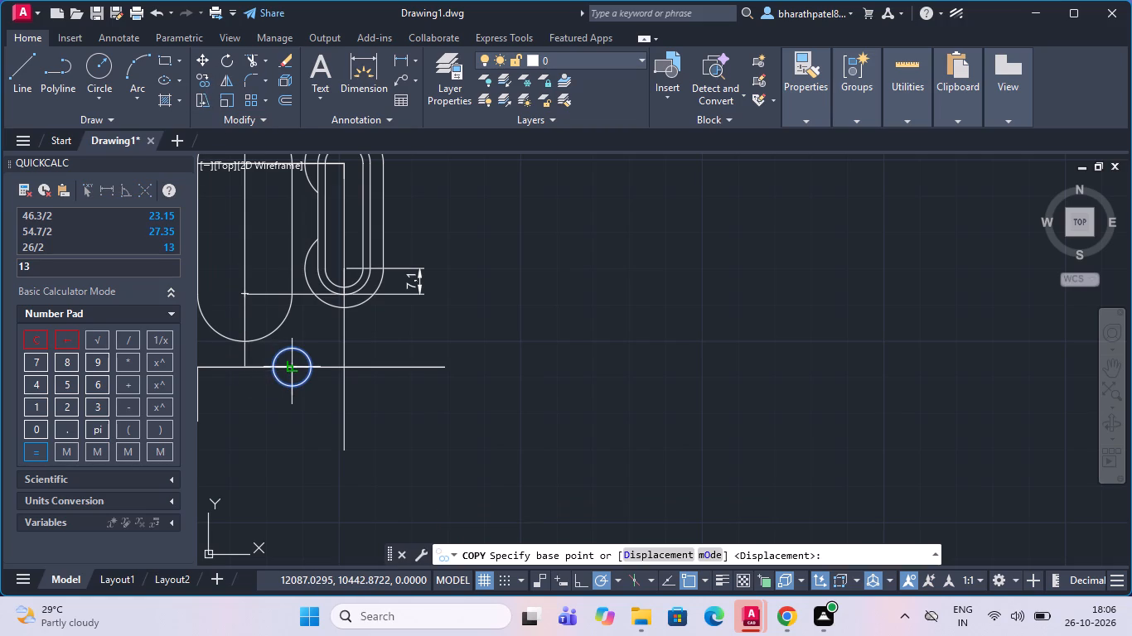
{"action": "scroll", "coordinate": [292, 369], "scroll_direction": "up", "scroll_amount": 3}
{"action": "left_click", "coordinate": [288, 359]}
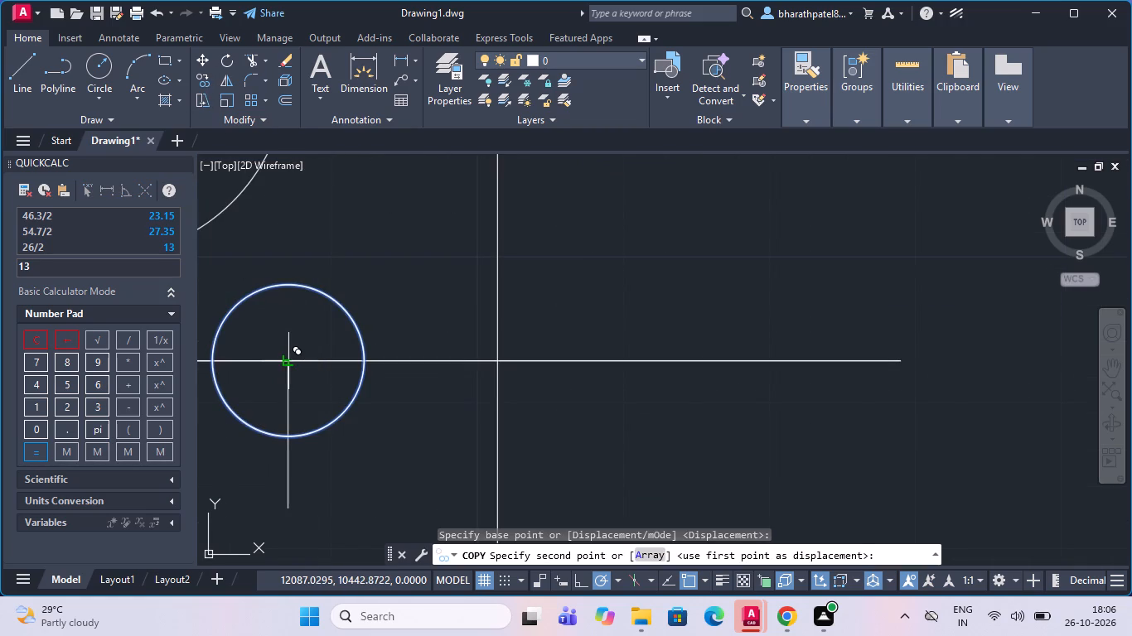
{"action": "scroll", "coordinate": [288, 359], "scroll_direction": "down", "scroll_amount": 3}
{"action": "scroll", "coordinate": [335, 370], "scroll_direction": "up", "scroll_amount": 4}
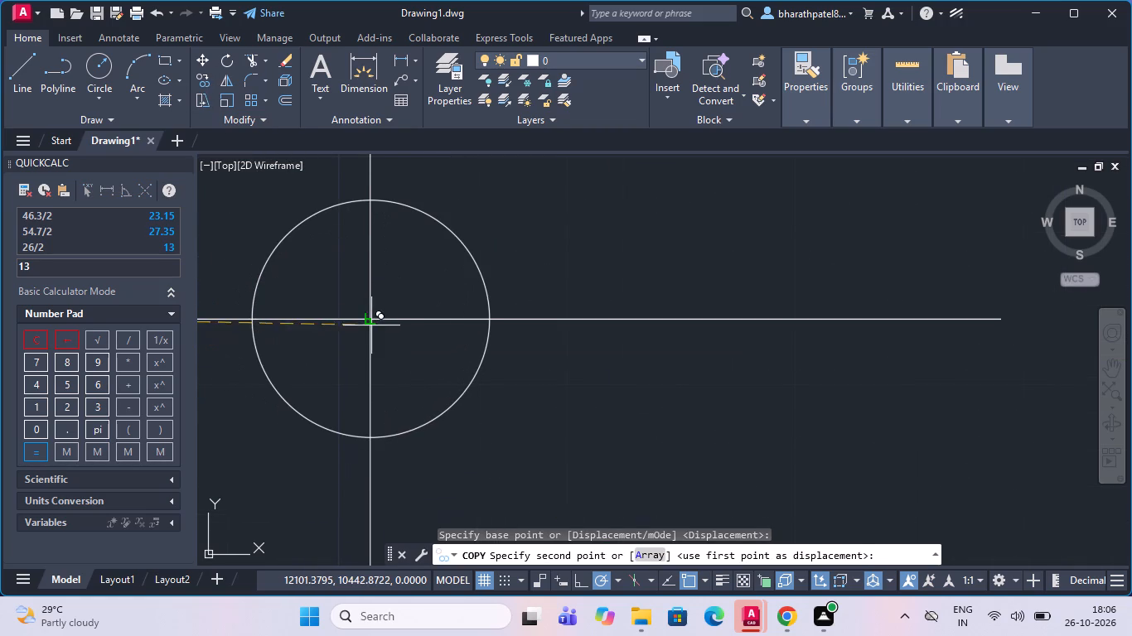
{"action": "scroll", "coordinate": [373, 318], "scroll_direction": "up", "scroll_amount": 3}
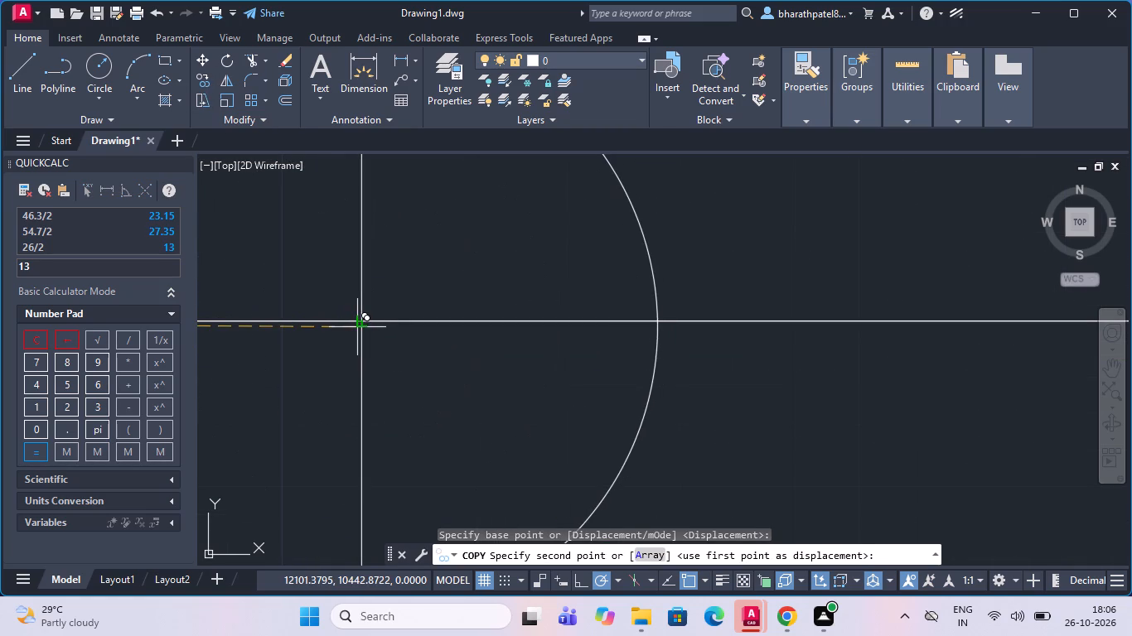
{"action": "left_click", "coordinate": [364, 321]}
Place two more circle copies on the horizontal line, centred at the short left vertical line's upper end and the left side slot's centreline.
{"action": "scroll", "coordinate": [364, 321], "scroll_direction": "down", "scroll_amount": 10}
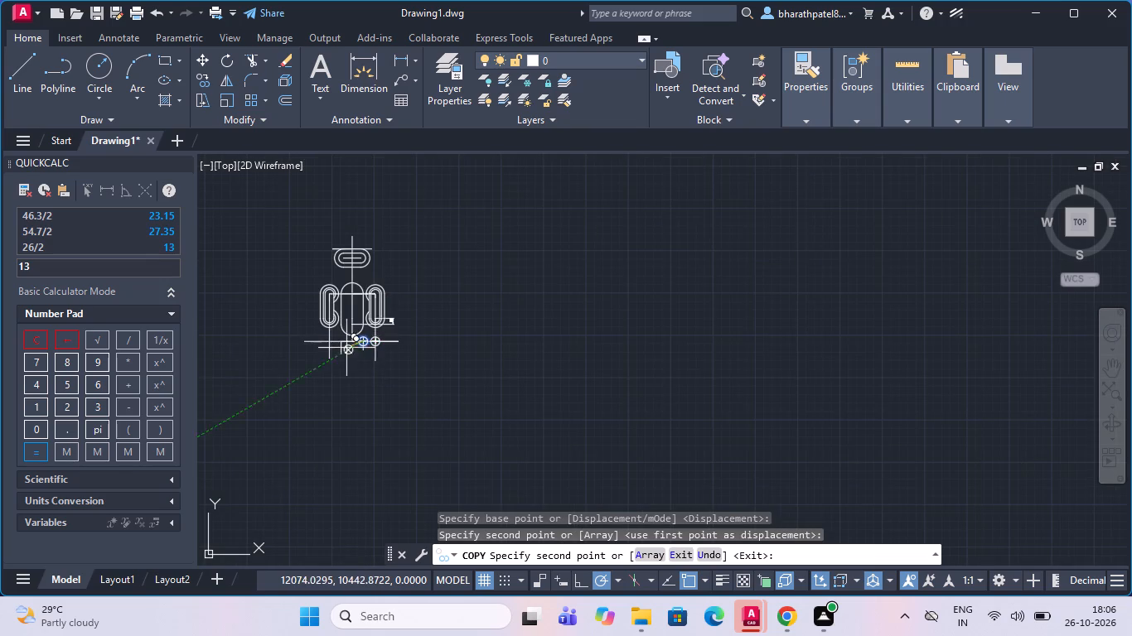
{"action": "scroll", "coordinate": [329, 342], "scroll_direction": "up", "scroll_amount": 5}
{"action": "scroll", "coordinate": [414, 335], "scroll_direction": "up", "scroll_amount": 4}
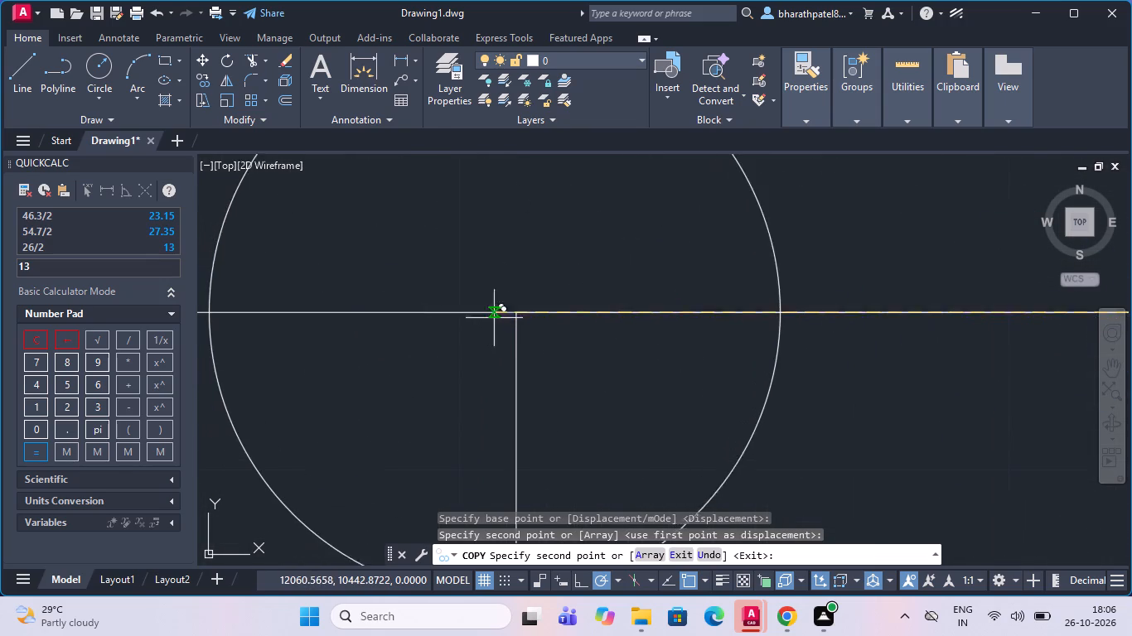
{"action": "scroll", "coordinate": [515, 313], "scroll_direction": "up", "scroll_amount": 3}
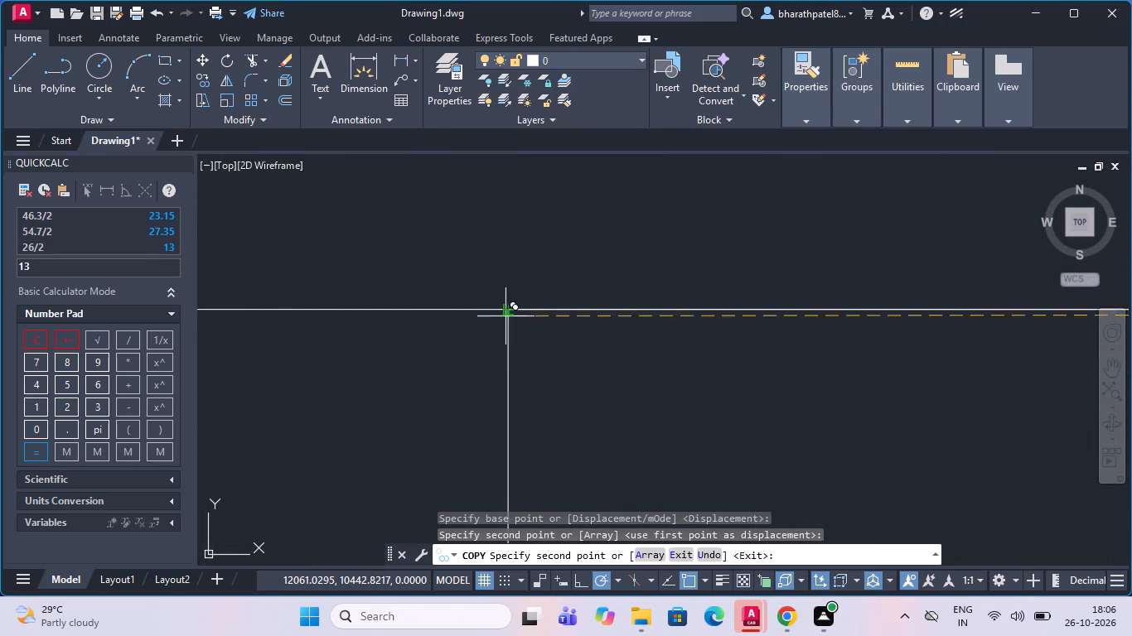
{"action": "left_click", "coordinate": [507, 312]}
{"action": "scroll", "coordinate": [507, 312], "scroll_direction": "down", "scroll_amount": 10}
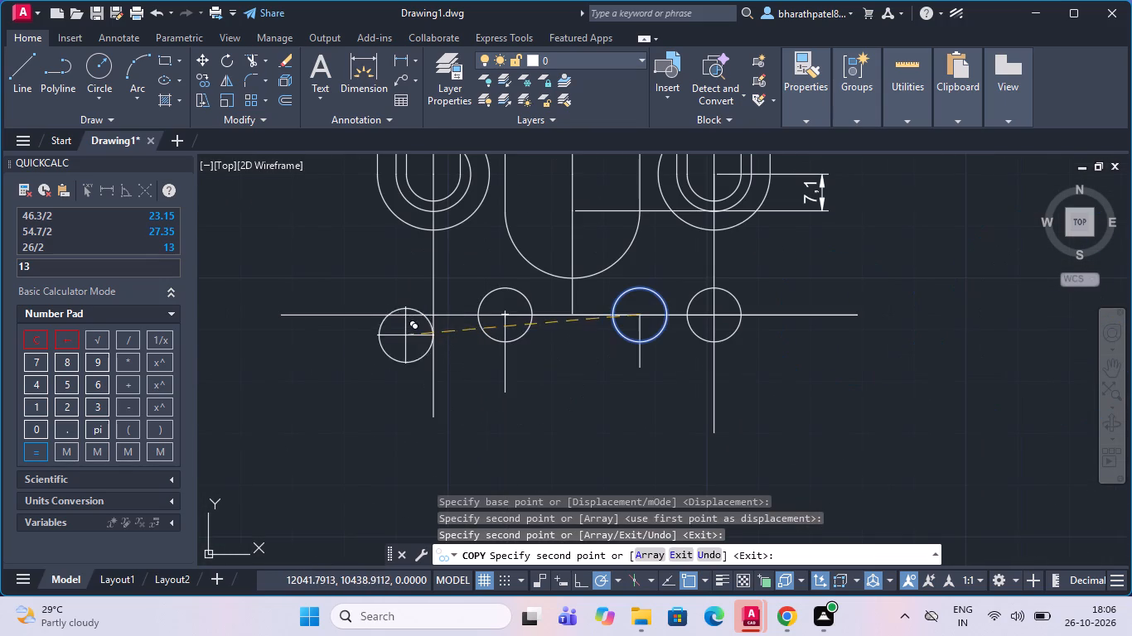
{"action": "scroll", "coordinate": [431, 307], "scroll_direction": "up", "scroll_amount": 5}
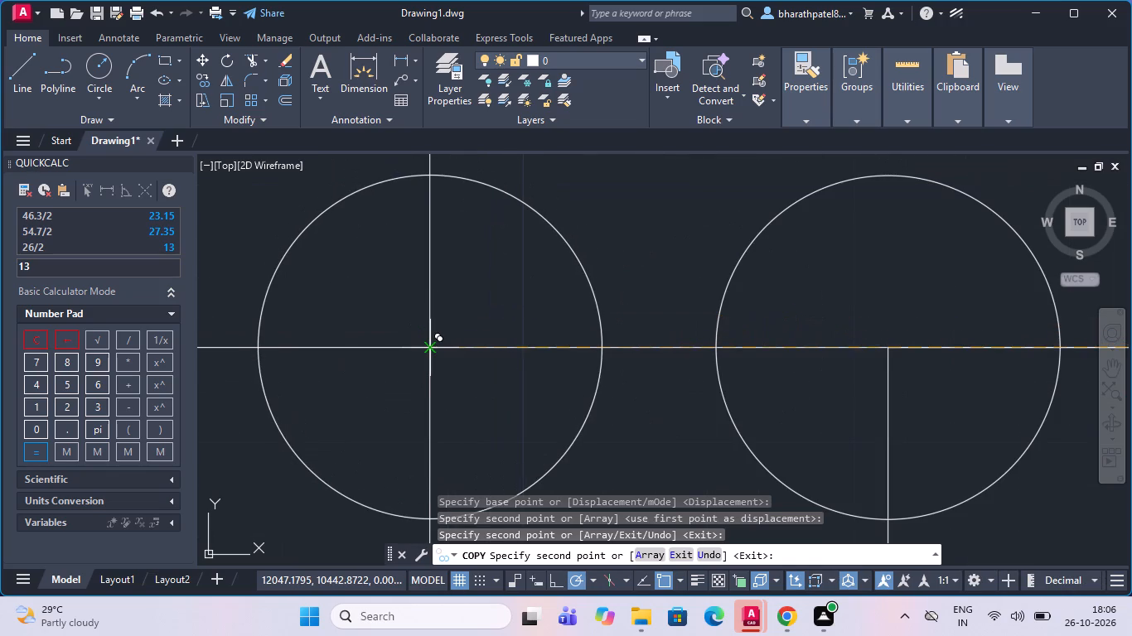
{"action": "left_click", "coordinate": [429, 344]}
{"action": "scroll", "coordinate": [429, 345], "scroll_direction": "down", "scroll_amount": 5}
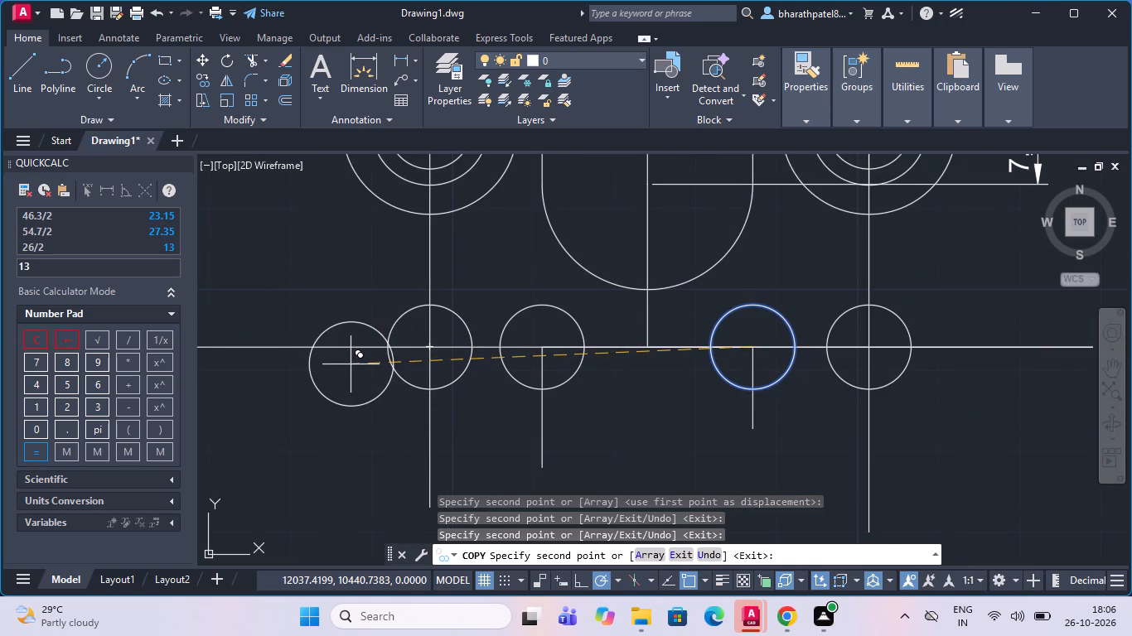
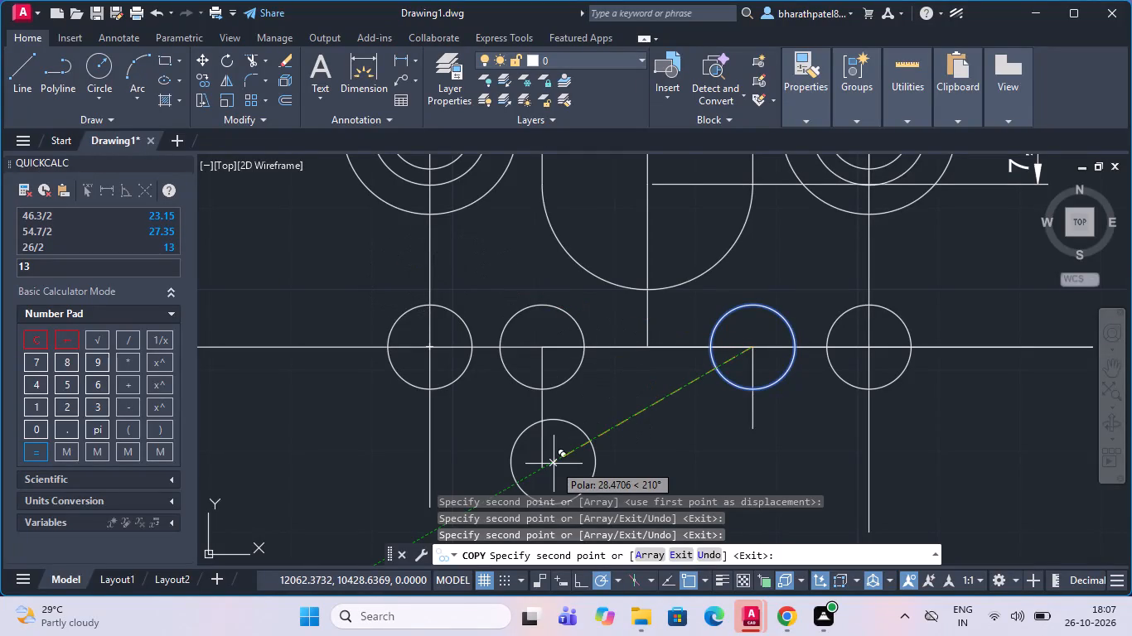
Draw a line tangent to the tops of the two left radius 5.2 circles below the slots.
{"action": "key", "text": "Escape"}
{"action": "scroll", "coordinate": [557, 470], "scroll_direction": "down", "scroll_amount": 3}
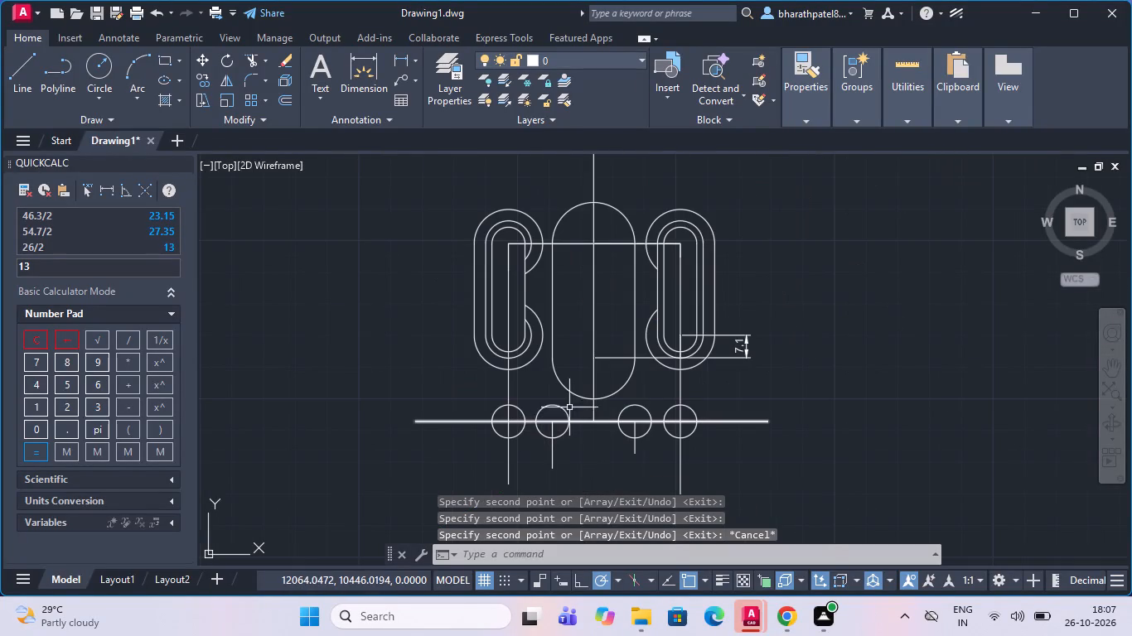
{"action": "scroll", "coordinate": [567, 375], "scroll_direction": "down", "scroll_amount": 1}
{"action": "scroll", "coordinate": [574, 448], "scroll_direction": "up", "scroll_amount": 2}
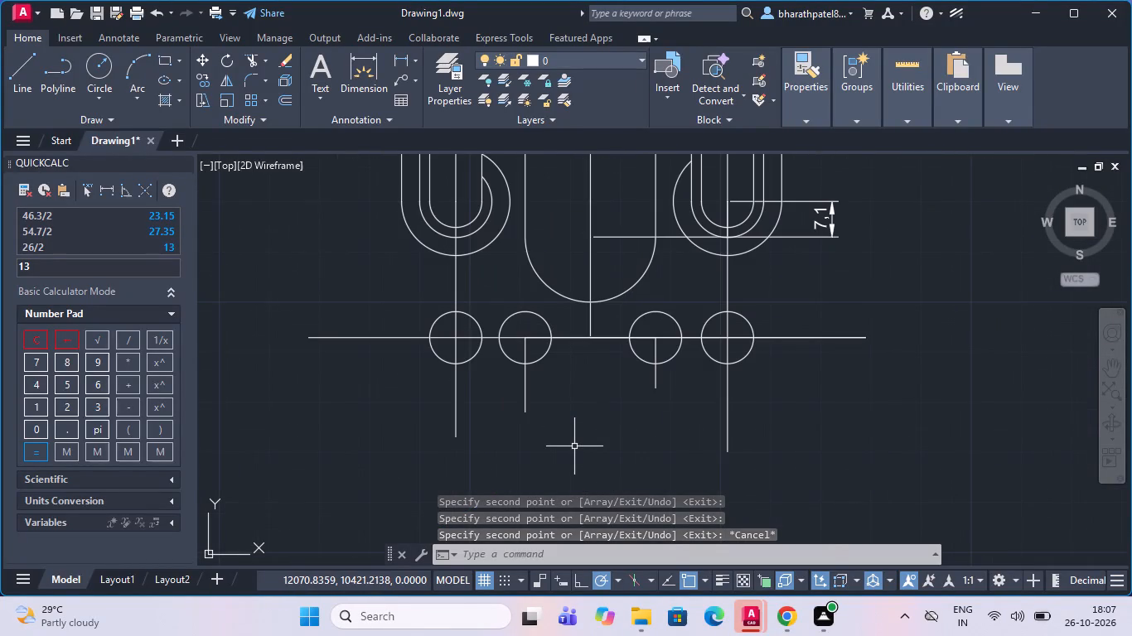
{"action": "scroll", "coordinate": [572, 446], "scroll_direction": "down", "scroll_amount": 1}
{"action": "scroll", "coordinate": [576, 397], "scroll_direction": "up", "scroll_amount": 3}
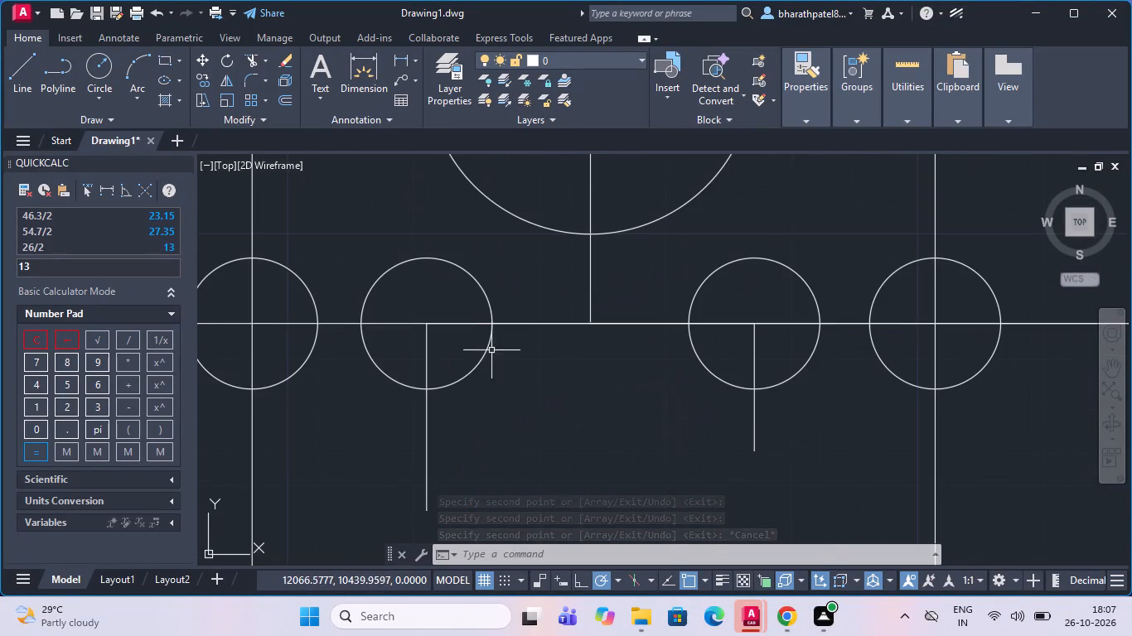
{"action": "scroll", "coordinate": [475, 310], "scroll_direction": "down", "scroll_amount": 2}
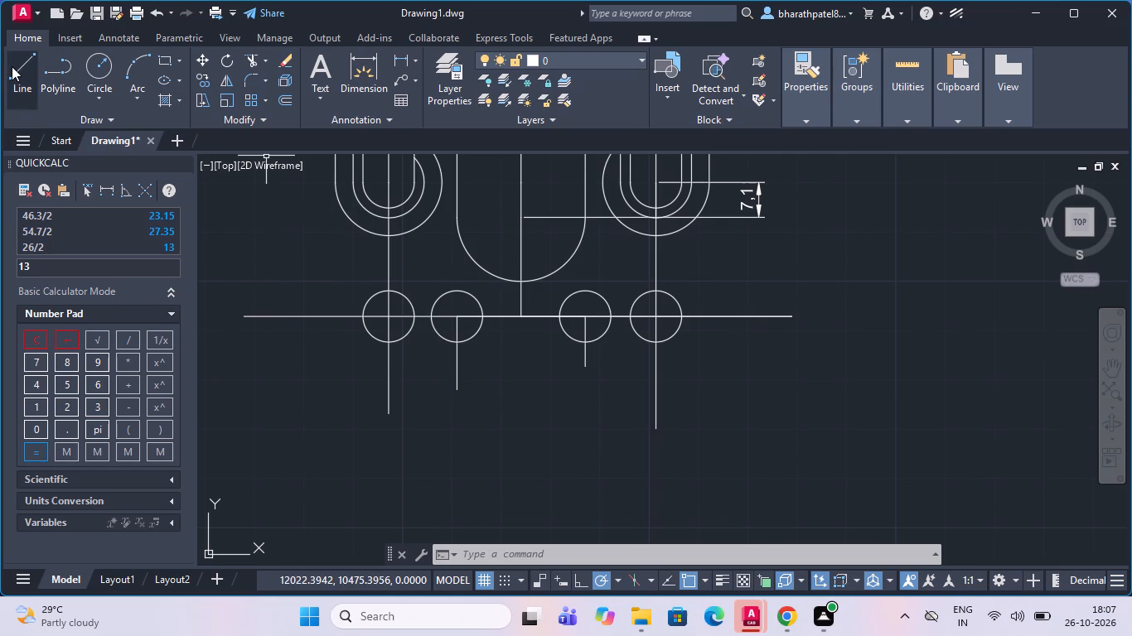
{"action": "left_click", "coordinate": [12, 66]}
{"action": "scroll", "coordinate": [381, 287], "scroll_direction": "up", "scroll_amount": 3}
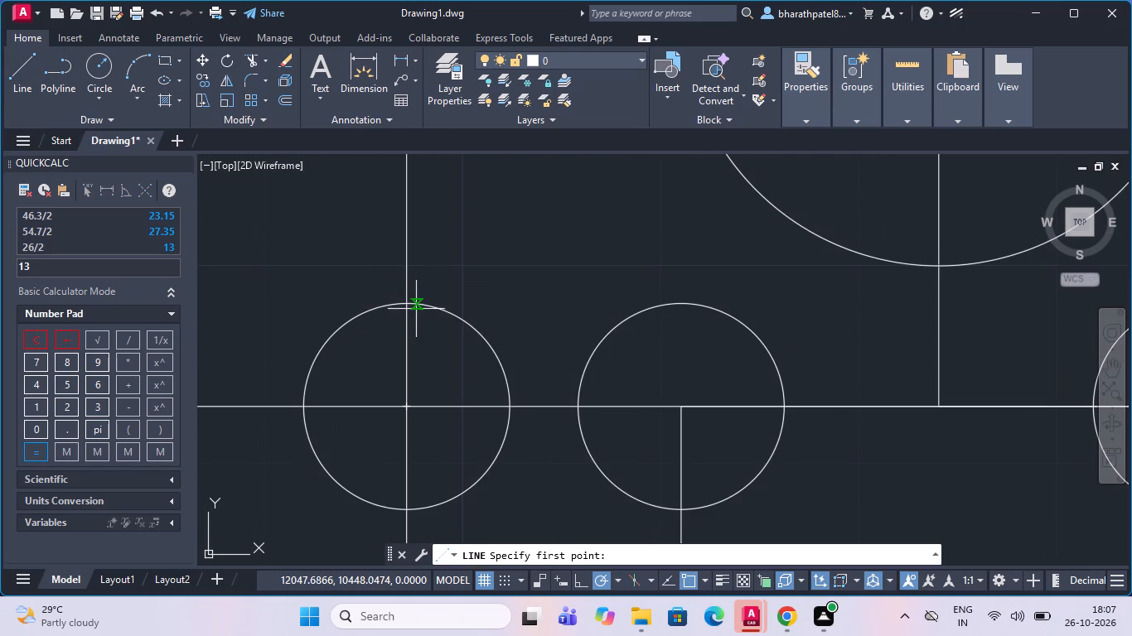
{"action": "type", "text": "tan"}
{"action": "key", "text": "Return"}
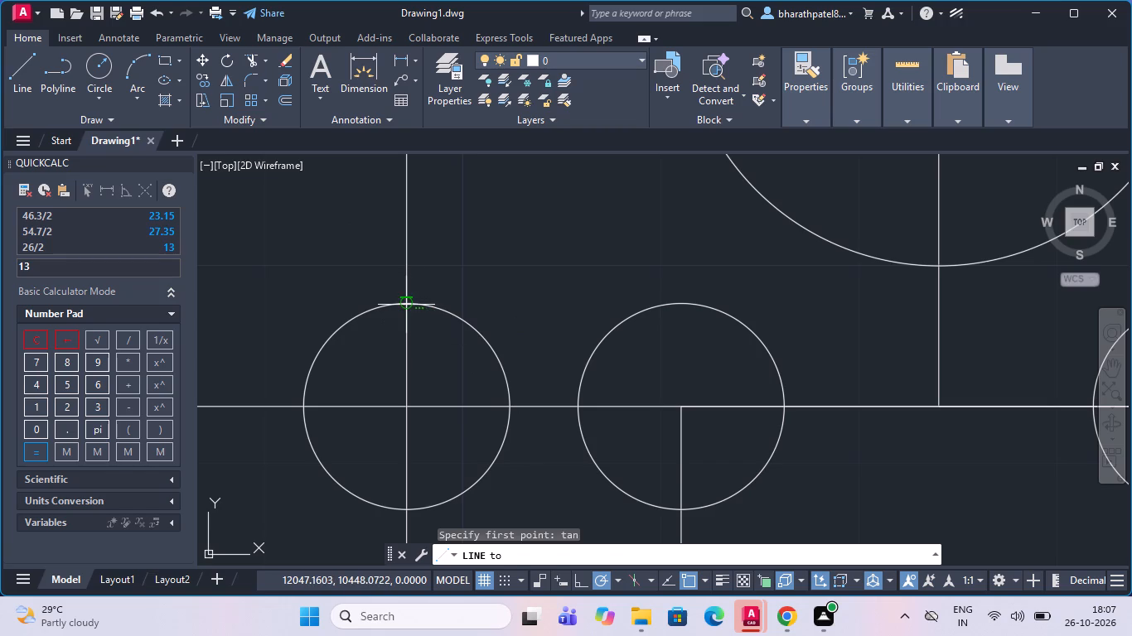
{"action": "left_click", "coordinate": [406, 305]}
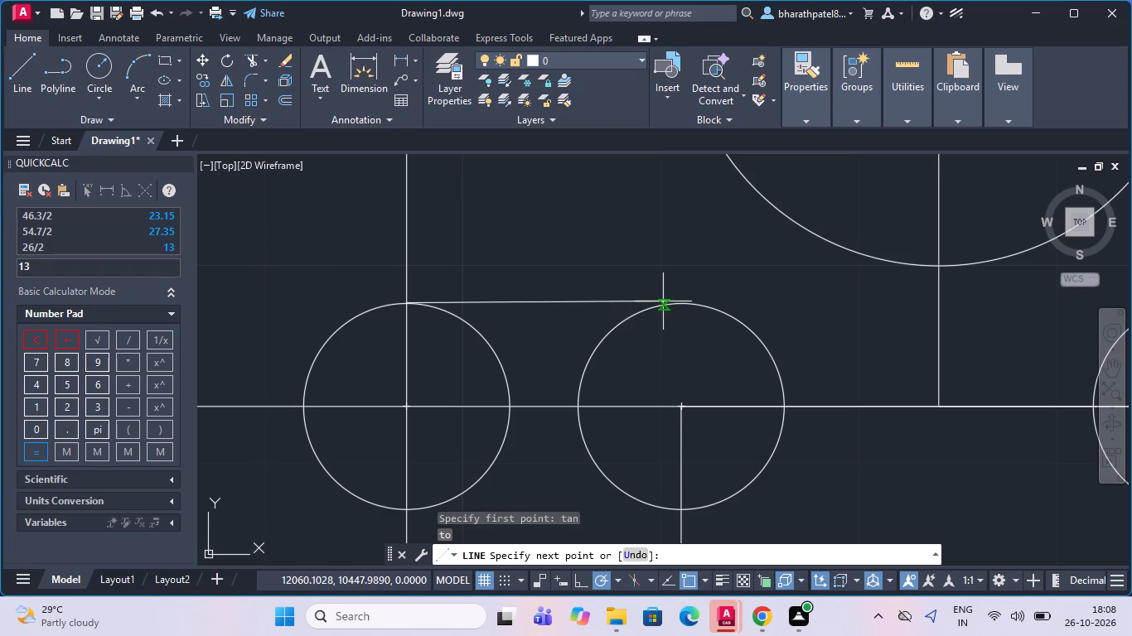
{"action": "type", "text": "tan"}
{"action": "key", "text": "Return"}
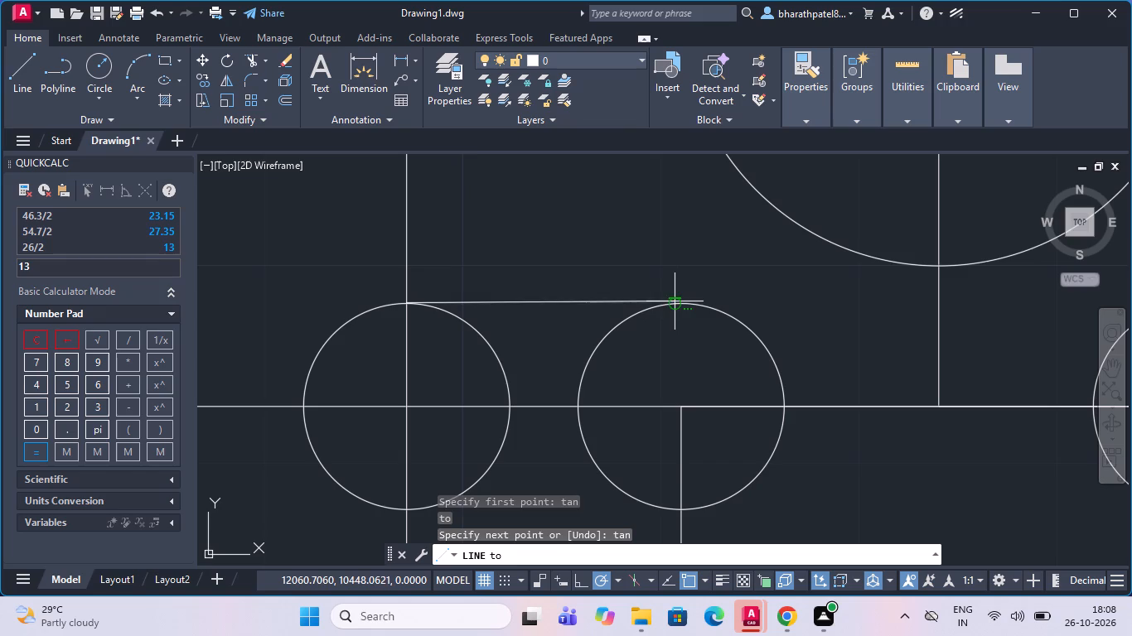
{"action": "left_click", "coordinate": [676, 304]}
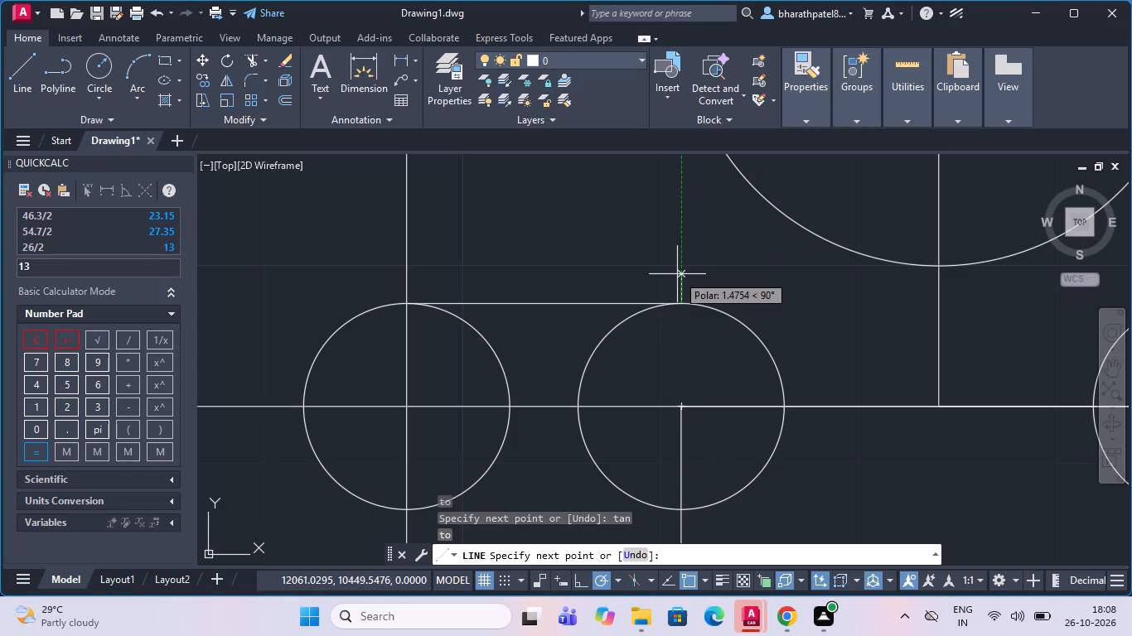
{"action": "key", "text": "Escape"}
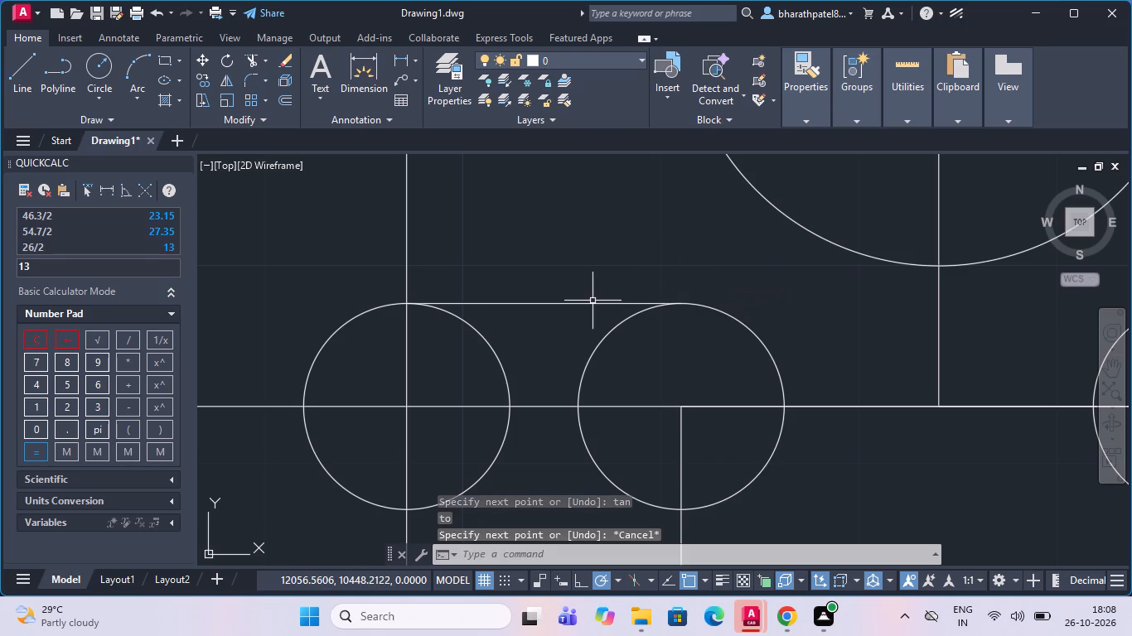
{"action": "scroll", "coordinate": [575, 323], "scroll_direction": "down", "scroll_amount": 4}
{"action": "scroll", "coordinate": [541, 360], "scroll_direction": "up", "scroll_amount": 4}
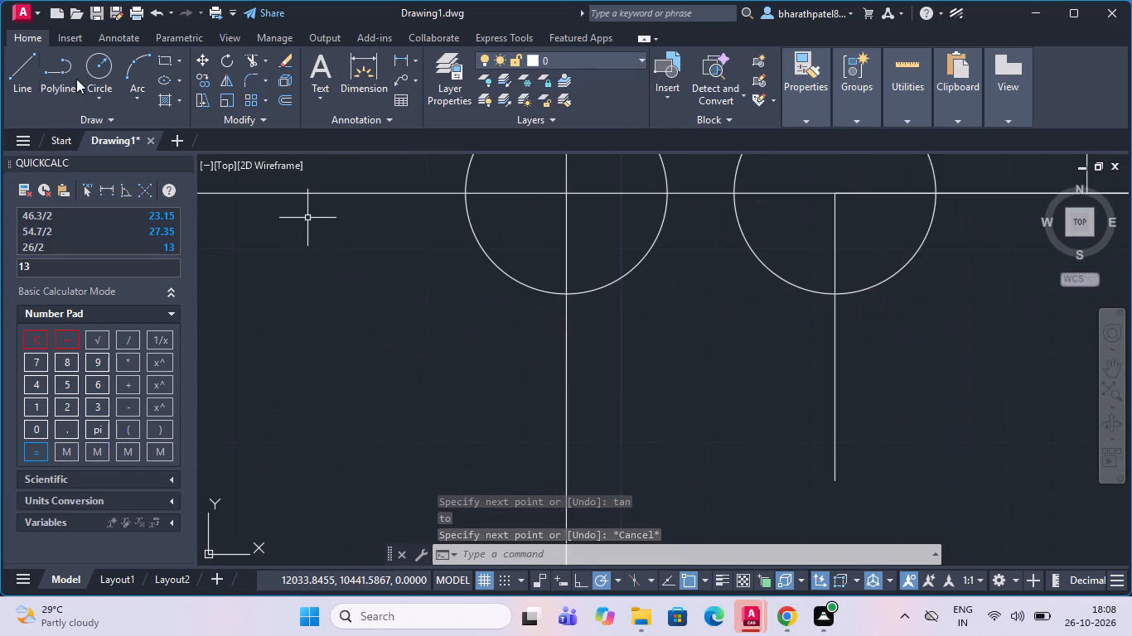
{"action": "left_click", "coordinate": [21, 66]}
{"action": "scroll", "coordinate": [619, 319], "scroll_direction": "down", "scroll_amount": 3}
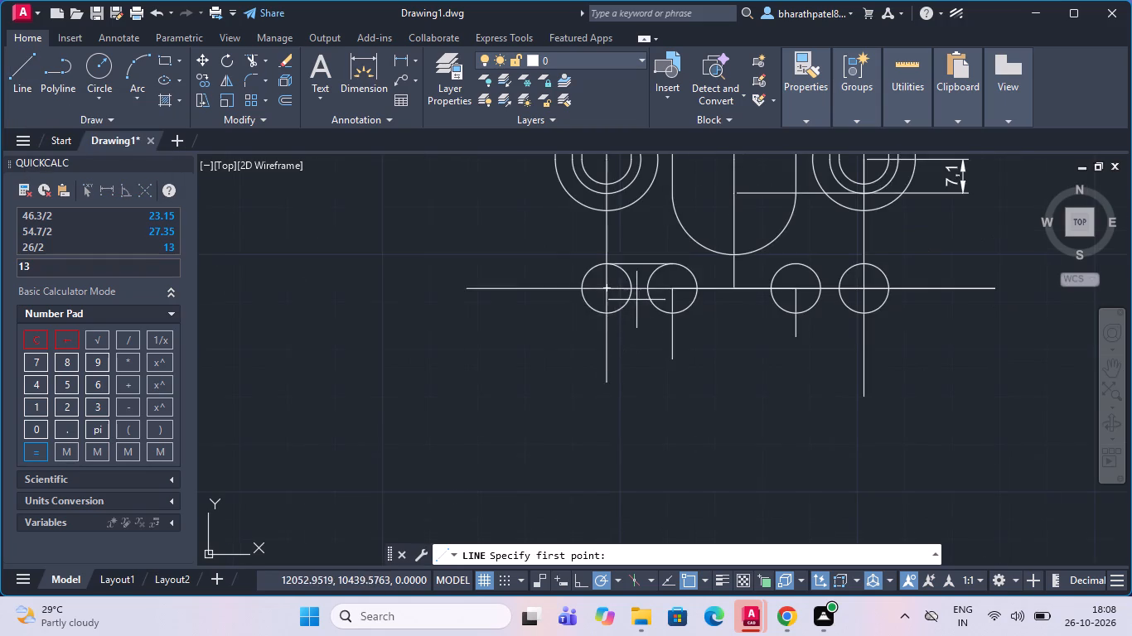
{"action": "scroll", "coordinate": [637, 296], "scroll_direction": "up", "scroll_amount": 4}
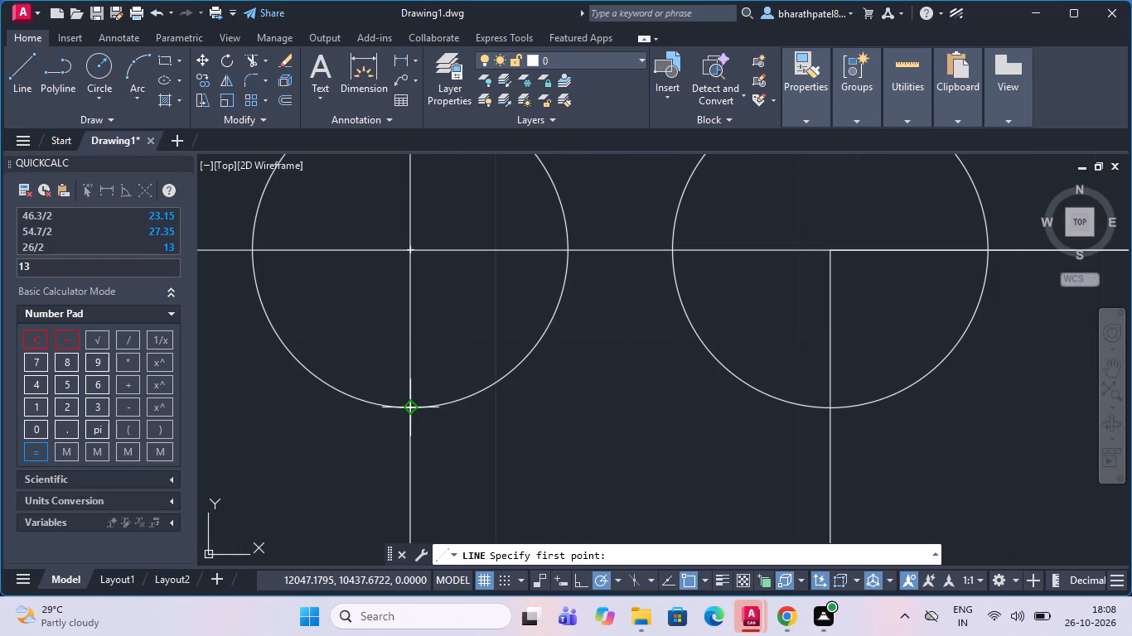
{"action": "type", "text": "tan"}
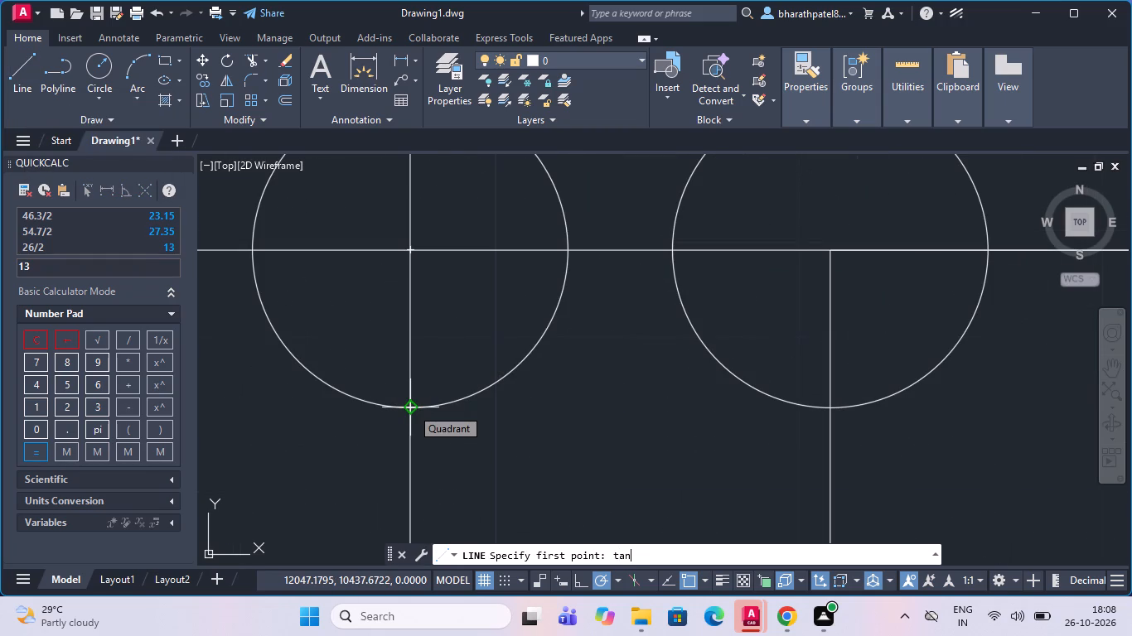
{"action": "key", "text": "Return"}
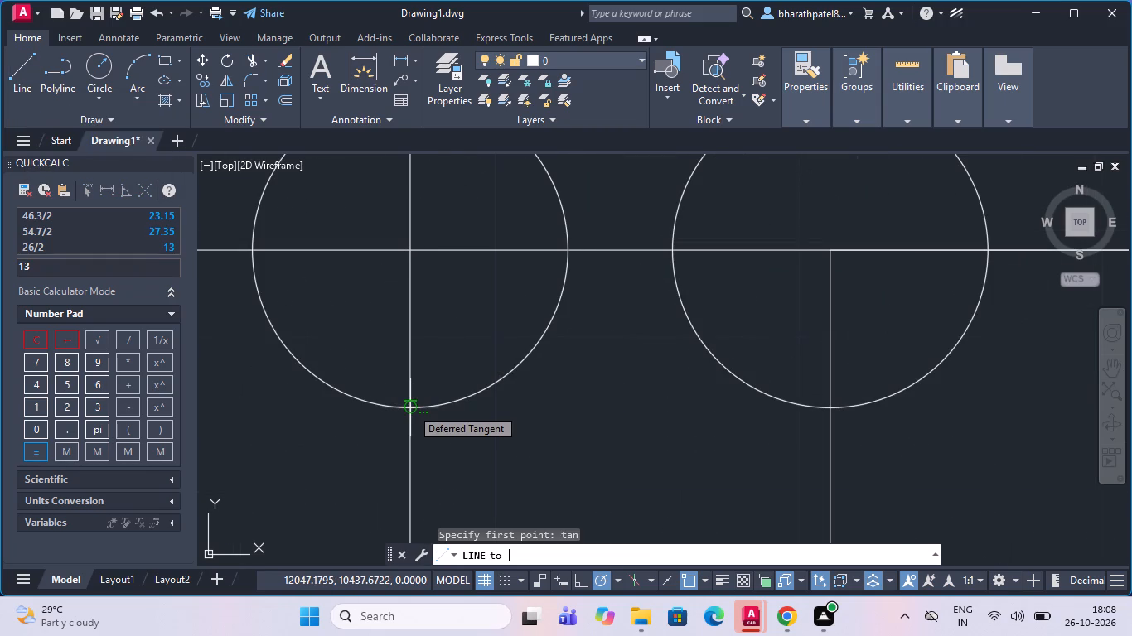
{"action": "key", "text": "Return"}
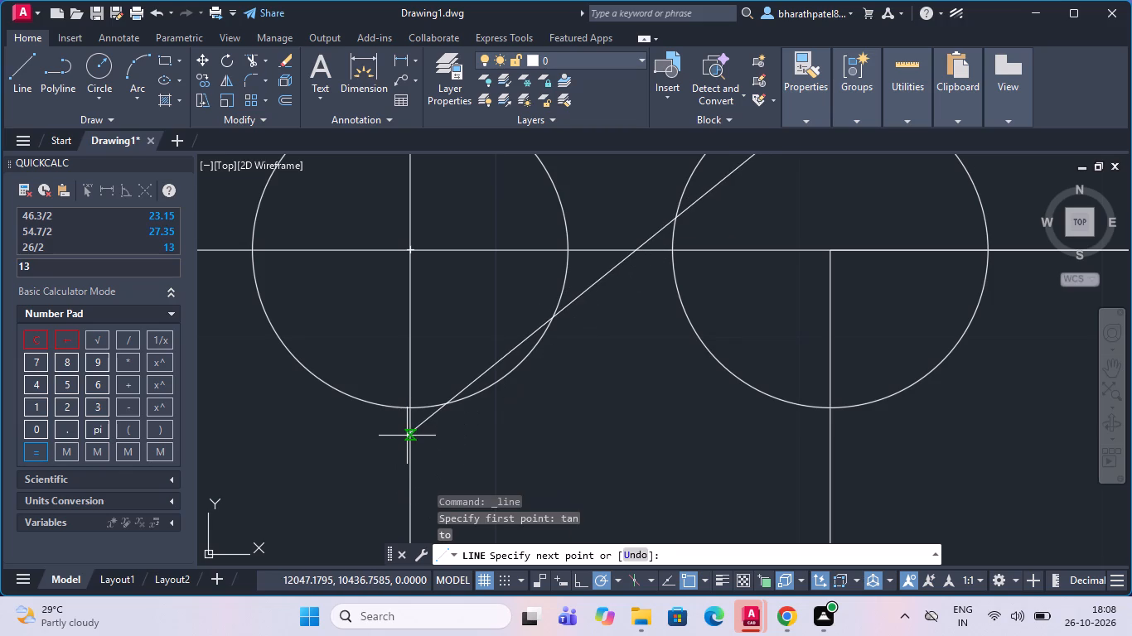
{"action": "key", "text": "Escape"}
Draw a line tangent to the bottoms of the two left radius 5.2 circles.
{"action": "scroll", "coordinate": [394, 434], "scroll_direction": "down", "scroll_amount": 3}
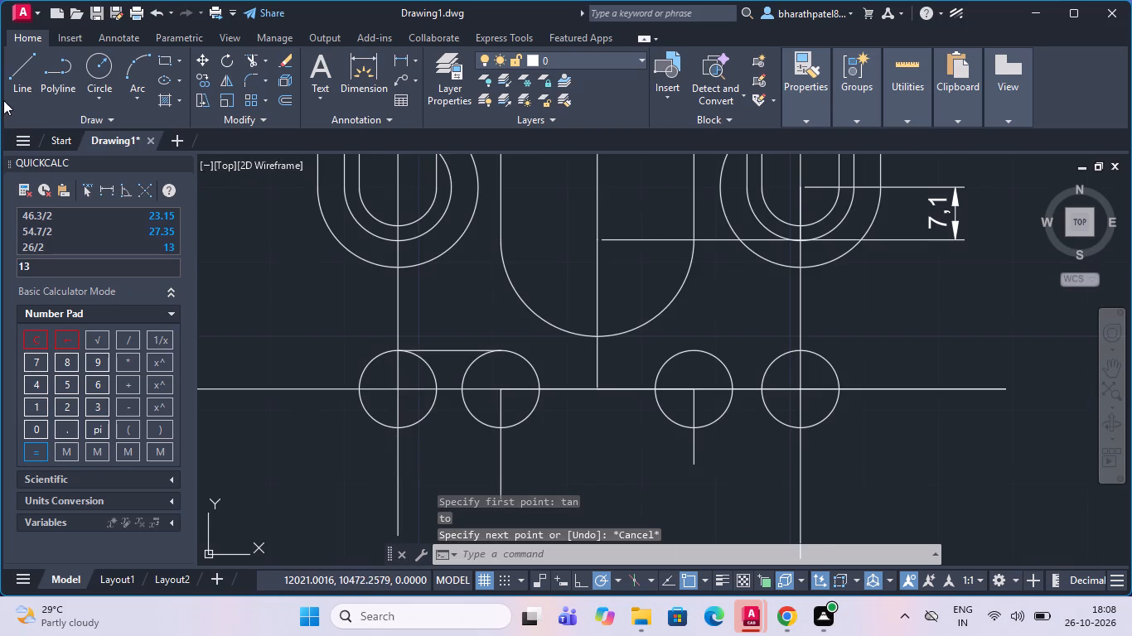
{"action": "left_click", "coordinate": [10, 82]}
{"action": "scroll", "coordinate": [385, 435], "scroll_direction": "down", "scroll_amount": 1}
{"action": "scroll", "coordinate": [385, 435], "scroll_direction": "up", "scroll_amount": 4}
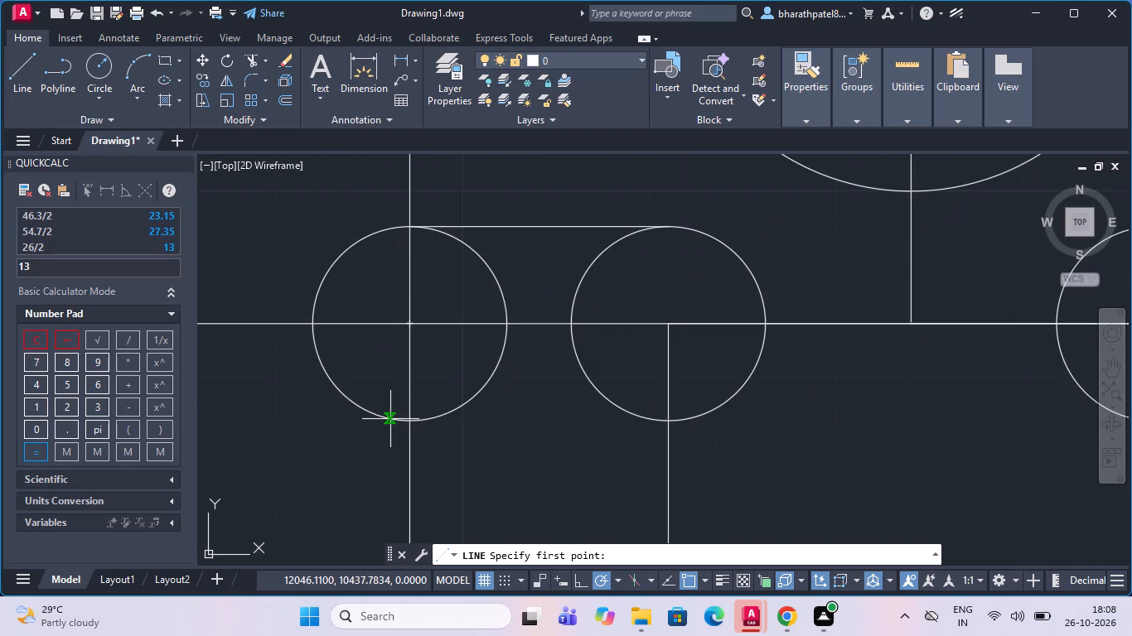
{"action": "type", "text": "tan"}
{"action": "key", "text": "Return"}
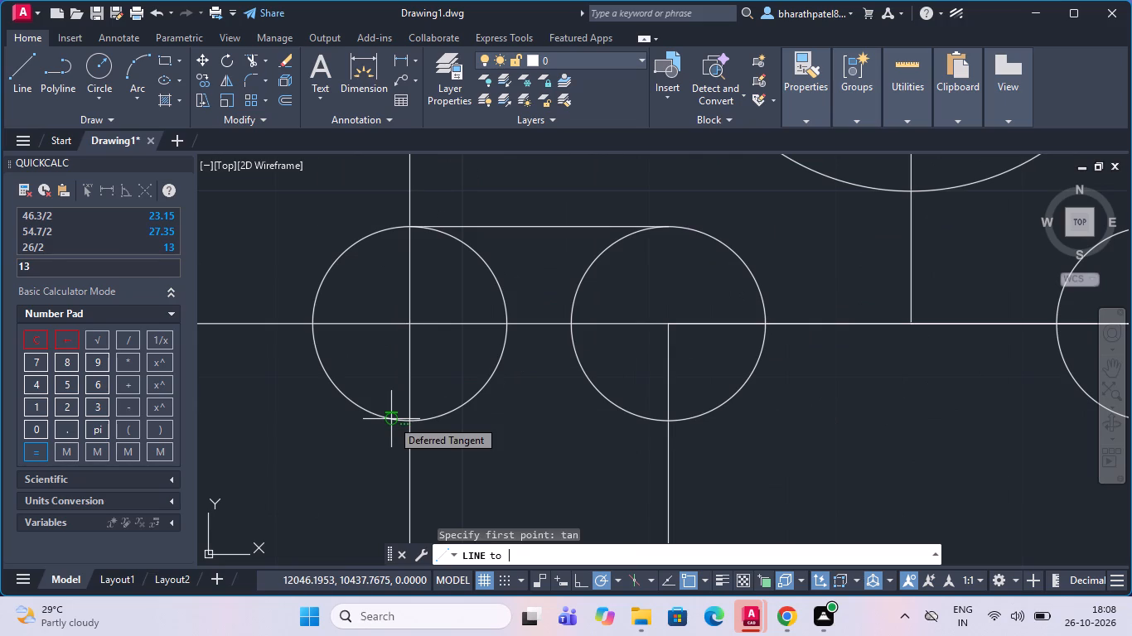
{"action": "left_click", "coordinate": [391, 419]}
{"action": "left_click", "coordinate": [389, 422]}
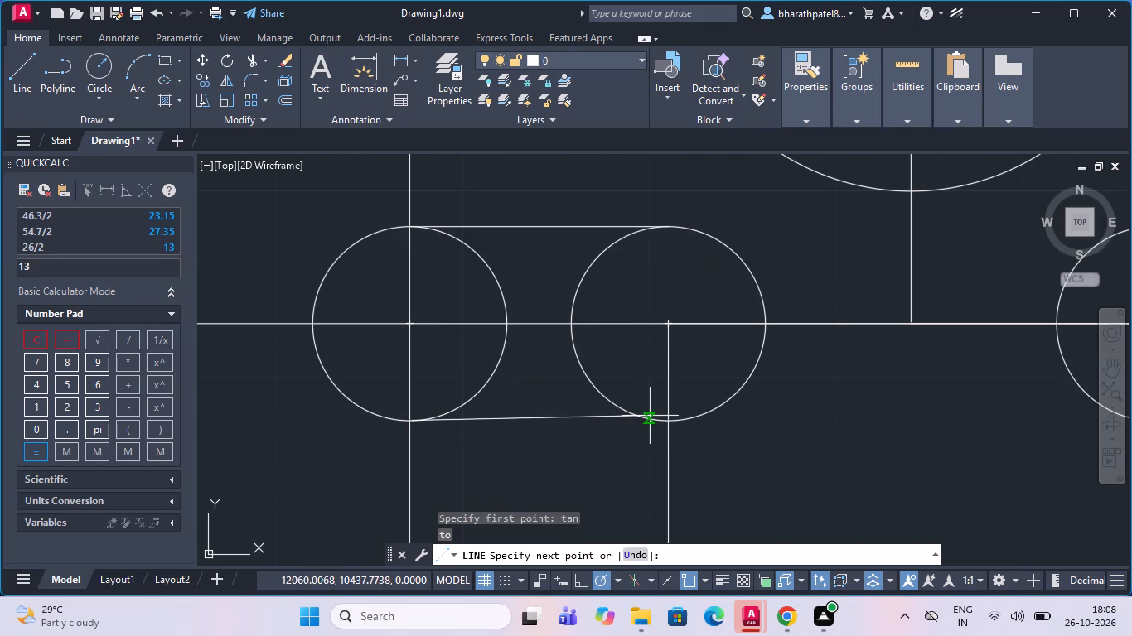
{"action": "key", "text": "t"}
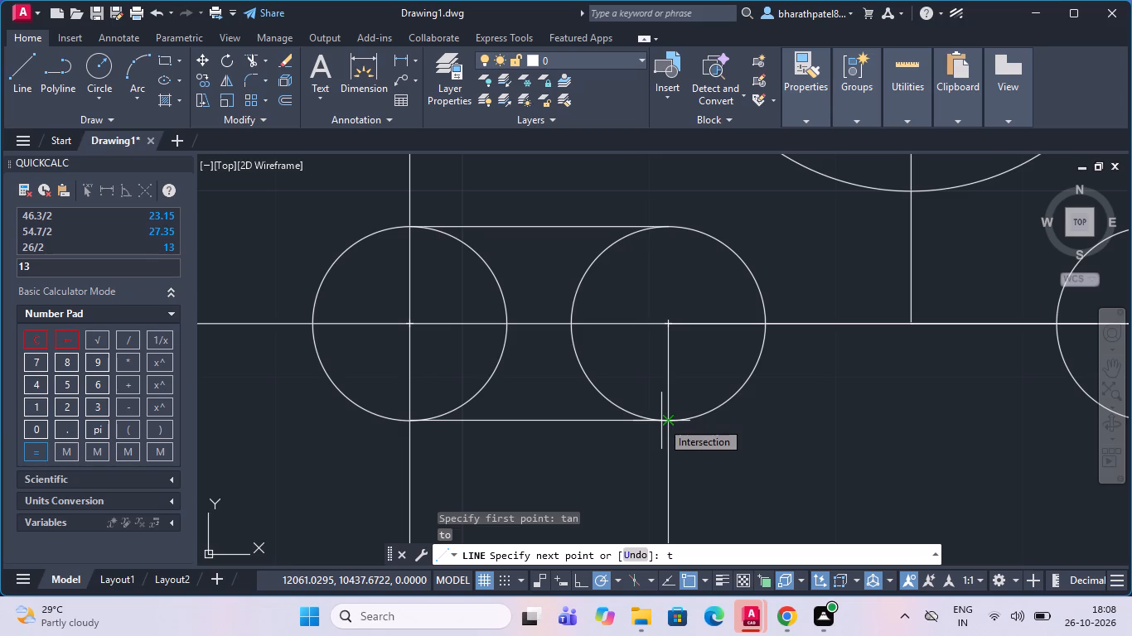
{"action": "type", "text": "an"}
{"action": "key", "text": "Return"}
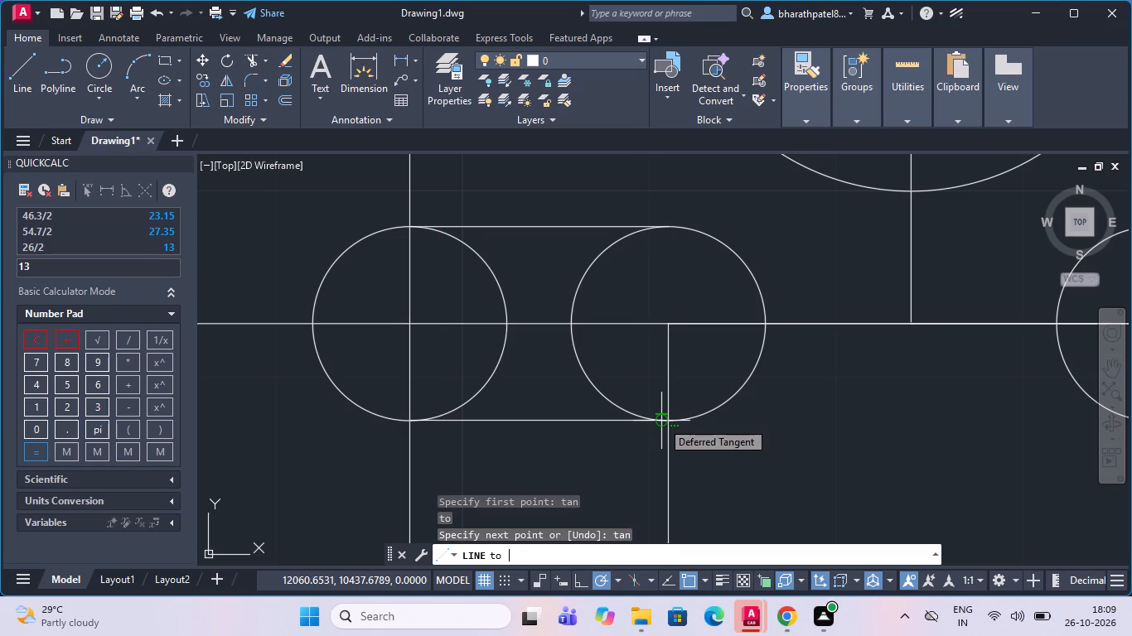
{"action": "left_click", "coordinate": [662, 422]}
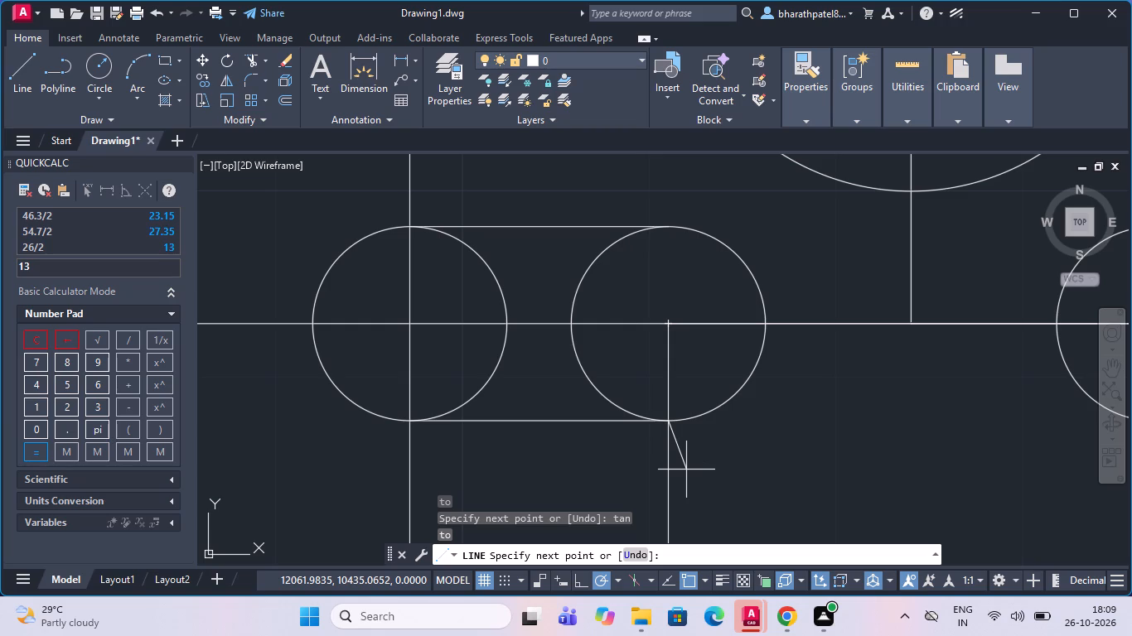
{"action": "scroll", "coordinate": [766, 483], "scroll_direction": "down", "scroll_amount": 2}
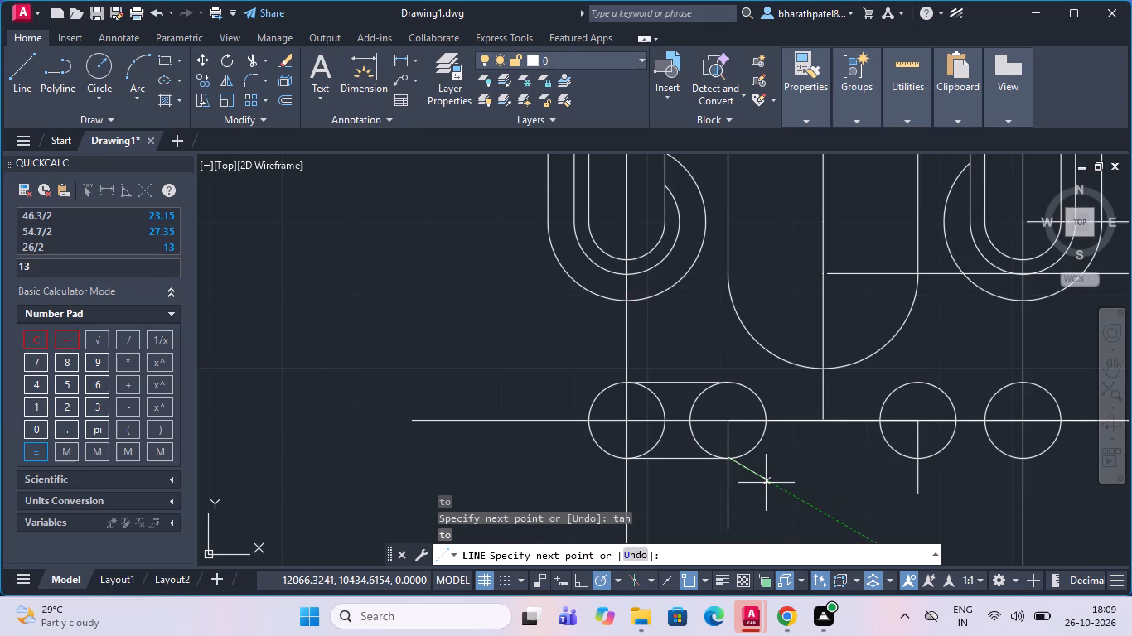
{"action": "scroll", "coordinate": [695, 489], "scroll_direction": "up", "scroll_amount": 2}
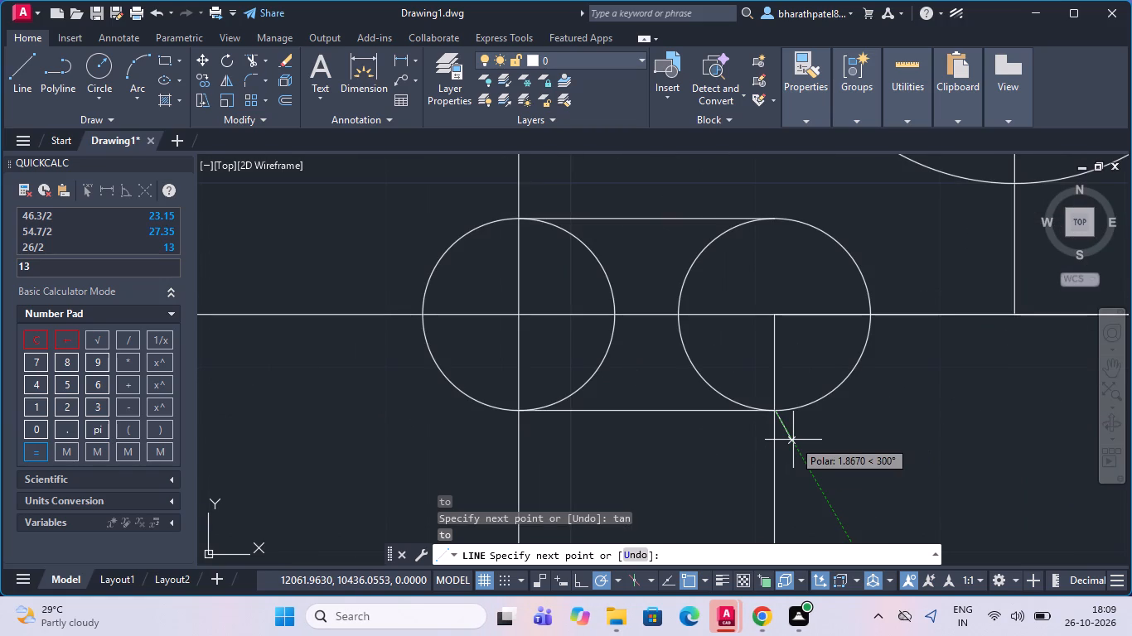
{"action": "key", "text": "Escape"}
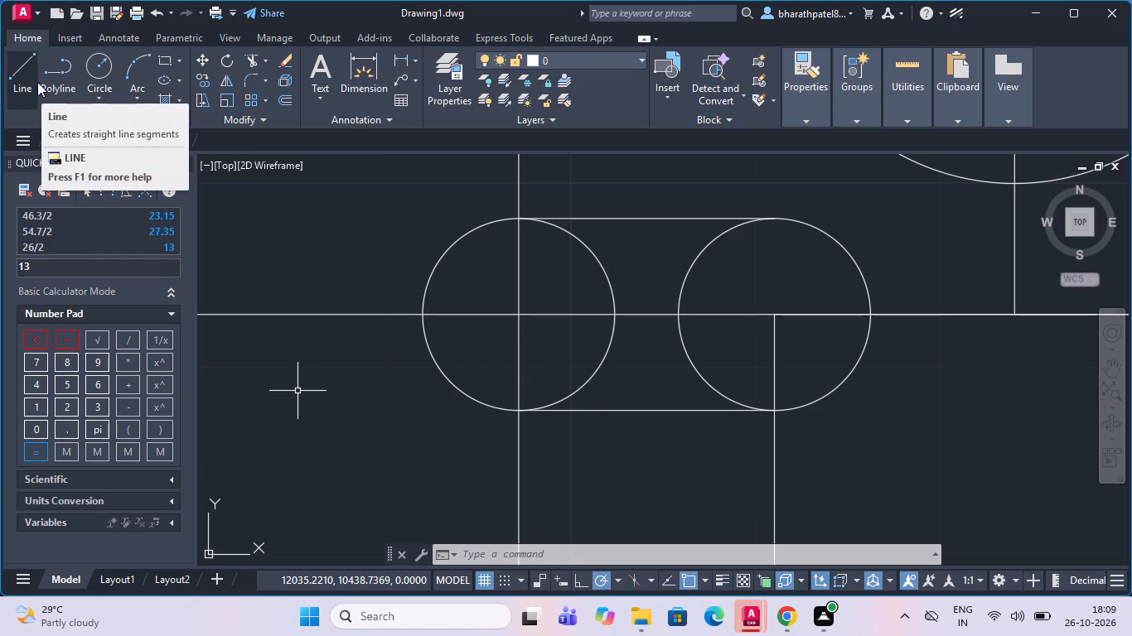
Switch to Chrome.
{"action": "left_click", "coordinate": [785, 612]}
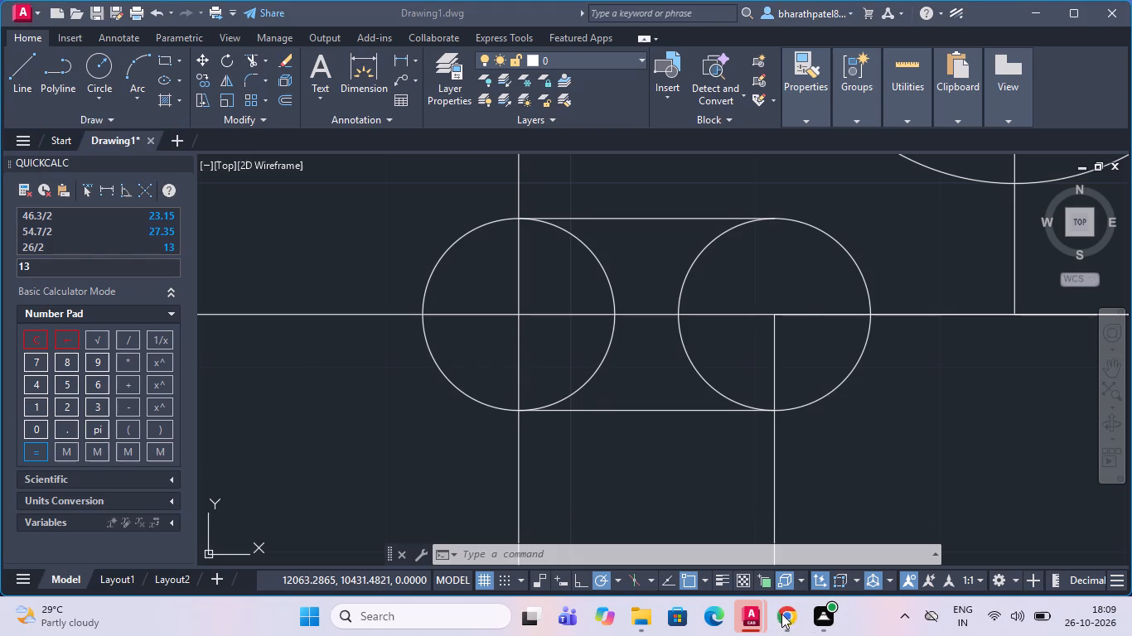
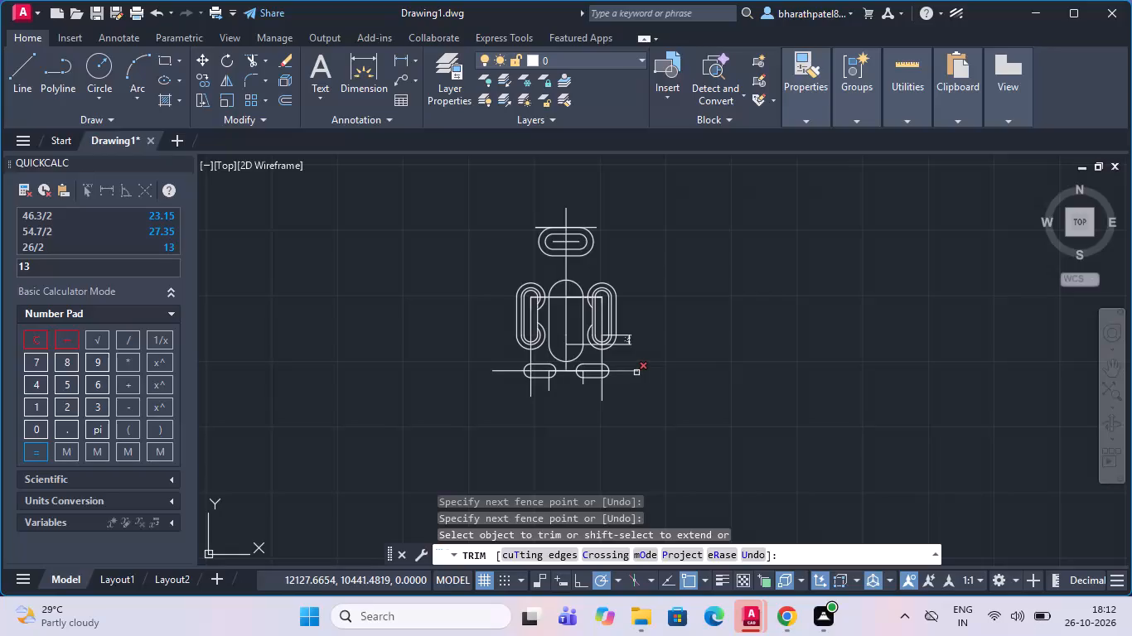
Inspect the plate profile up close, checking the side slots, the top slot and the lower horizontal slots.
{"action": "scroll", "coordinate": [622, 354], "scroll_direction": "down", "scroll_amount": 1}
{"action": "scroll", "coordinate": [589, 314], "scroll_direction": "up", "scroll_amount": 2}
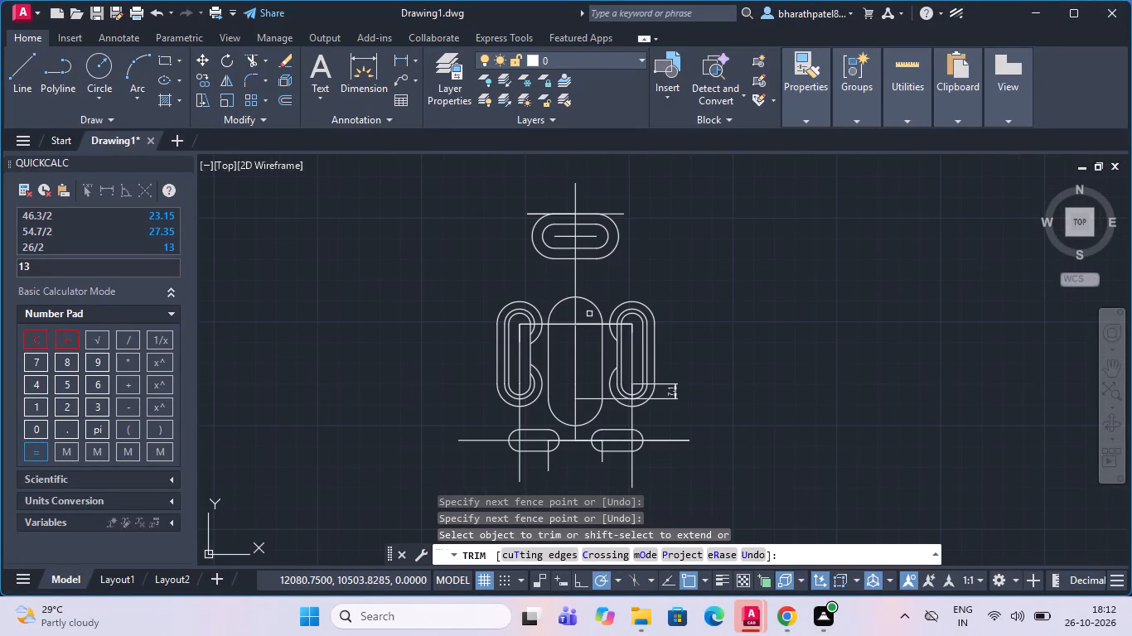
{"action": "scroll", "coordinate": [589, 314], "scroll_direction": "up", "scroll_amount": 2}
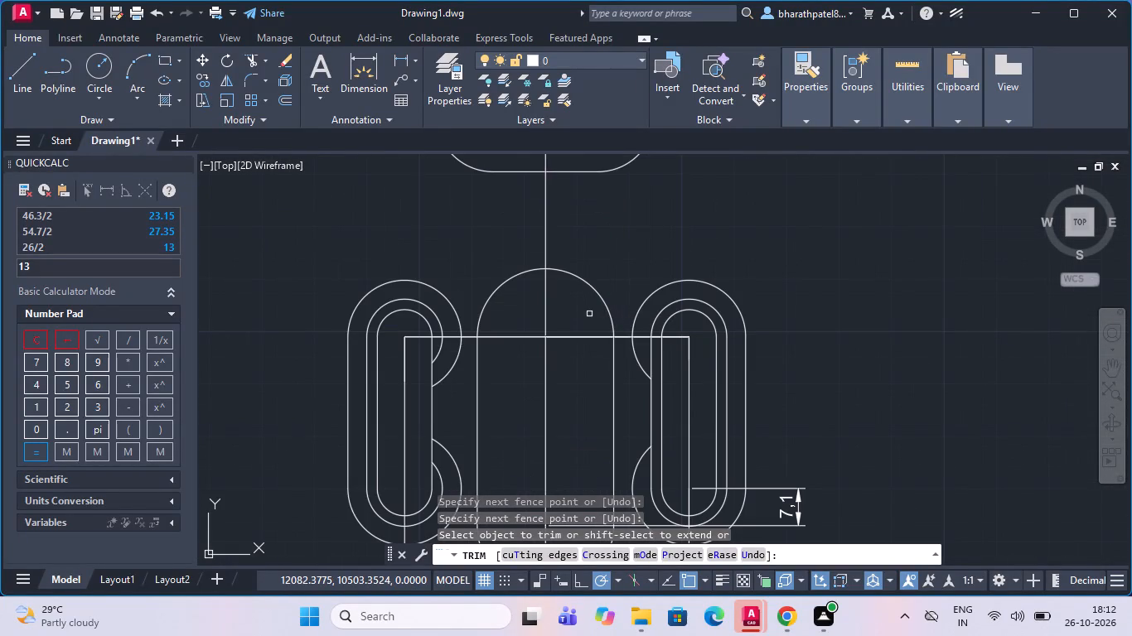
{"action": "scroll", "coordinate": [589, 314], "scroll_direction": "down", "scroll_amount": 2}
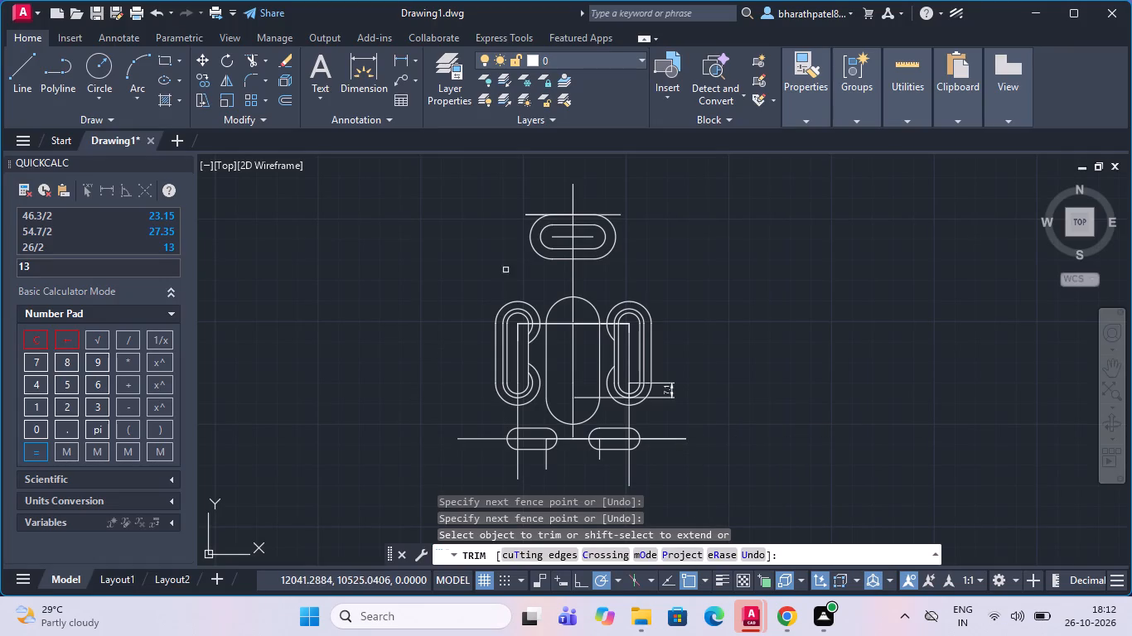
{"action": "scroll", "coordinate": [545, 211], "scroll_direction": "up", "scroll_amount": 3}
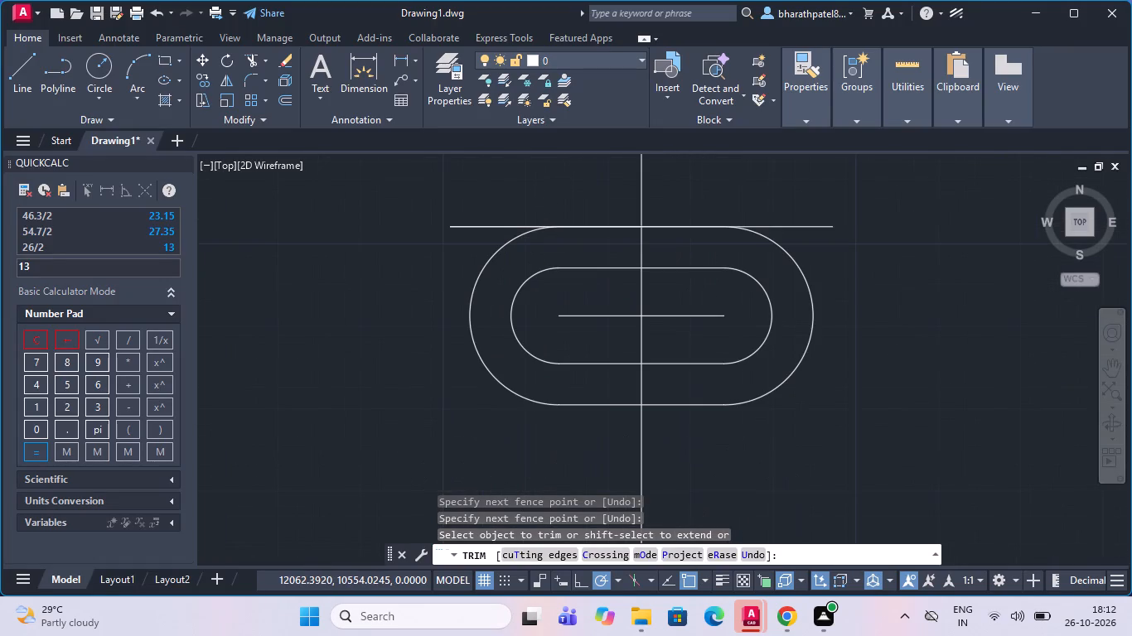
{"action": "scroll", "coordinate": [582, 316], "scroll_direction": "down", "scroll_amount": 2}
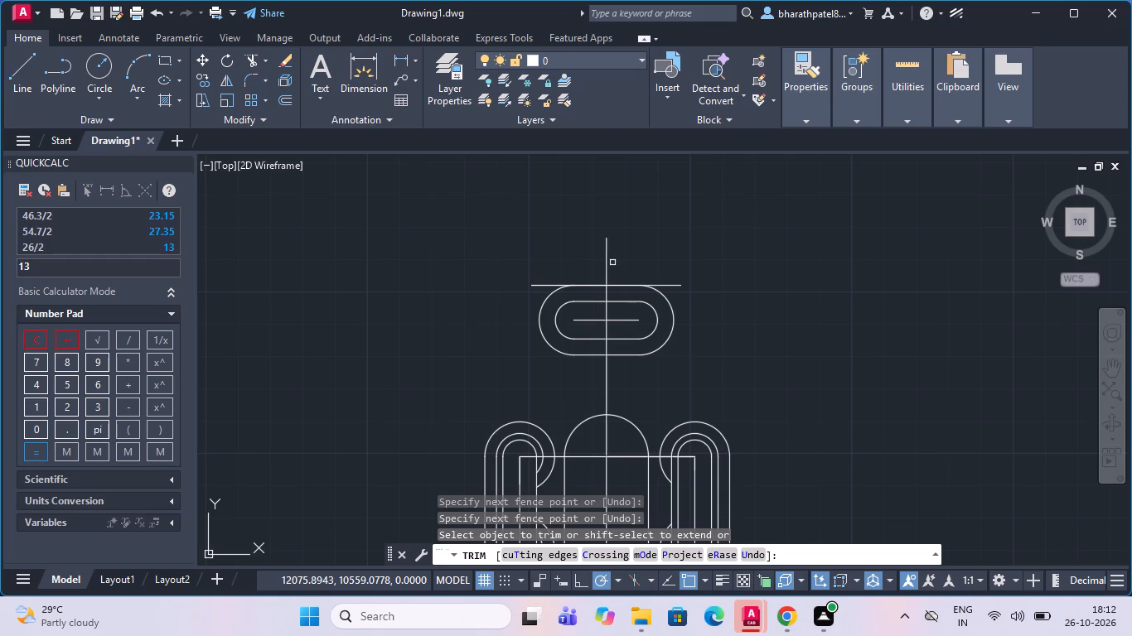
{"action": "scroll", "coordinate": [612, 263], "scroll_direction": "down", "scroll_amount": 3}
{"action": "scroll", "coordinate": [636, 370], "scroll_direction": "up", "scroll_amount": 2}
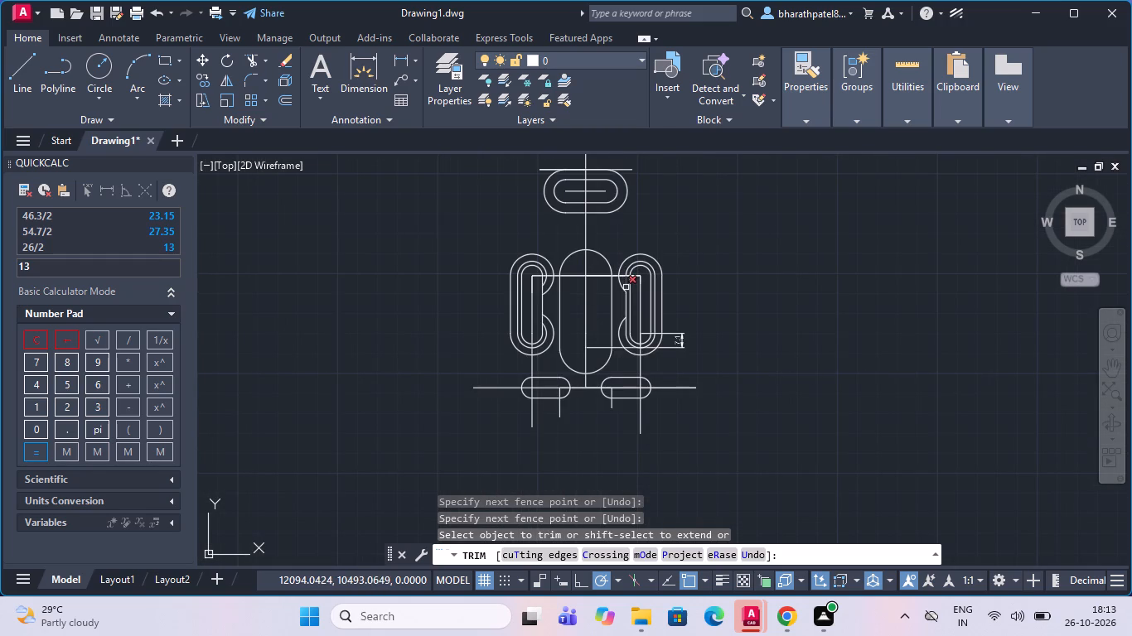
{"action": "scroll", "coordinate": [544, 335], "scroll_direction": "down", "scroll_amount": 1}
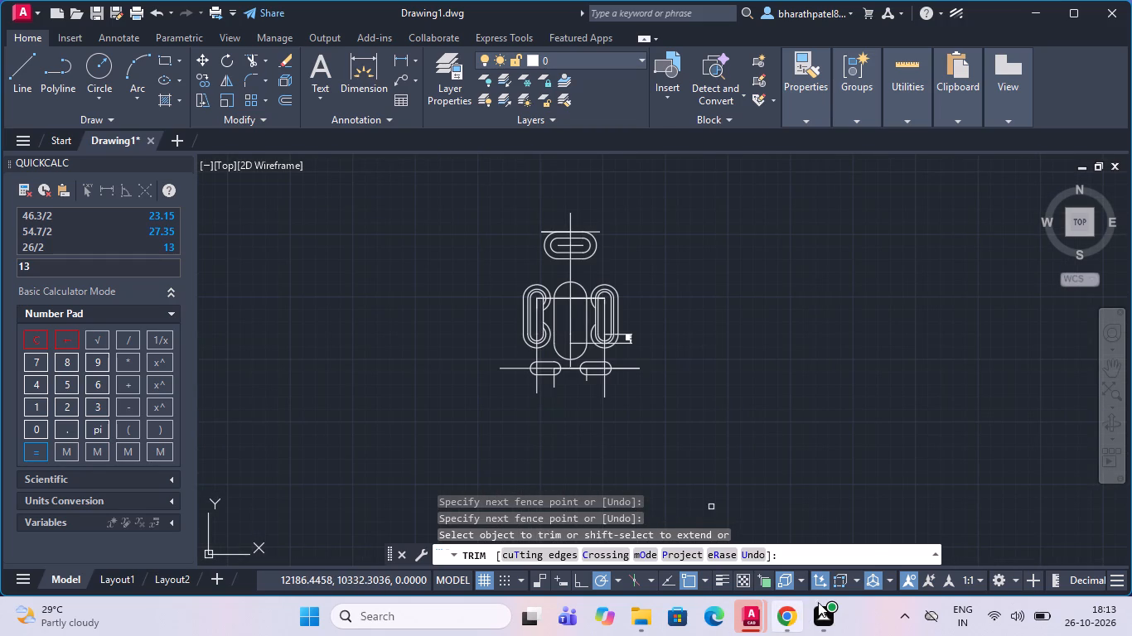
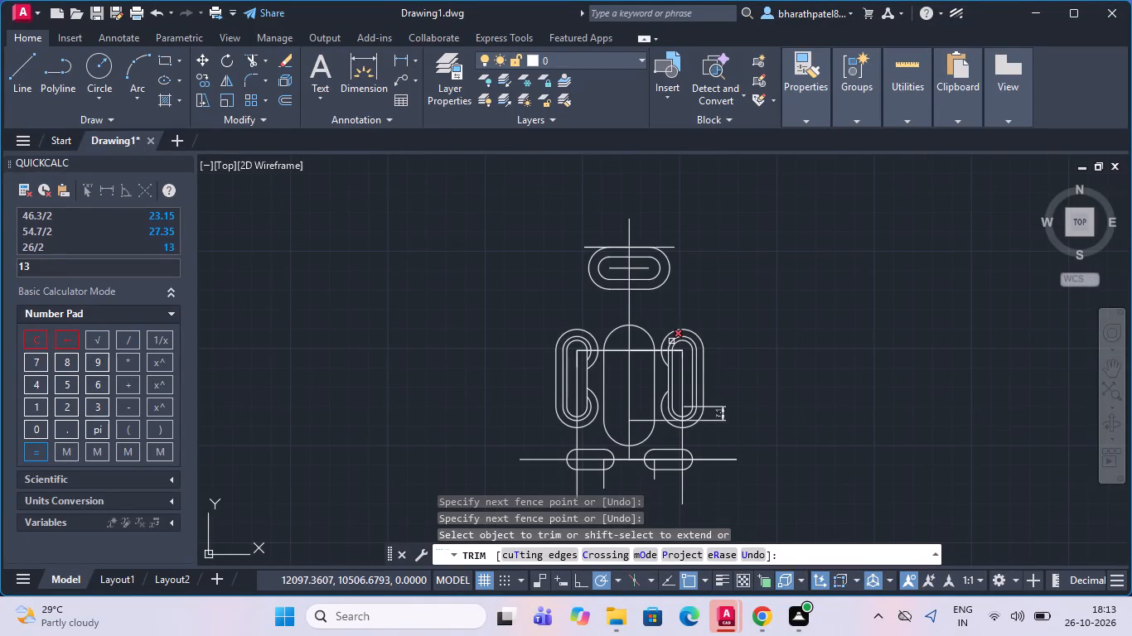
Inspect the whole plate profile for leftover construction geometry around the side slots, central slot and lower horizontal slots.
{"action": "scroll", "coordinate": [655, 420], "scroll_direction": "up", "scroll_amount": 3}
{"action": "scroll", "coordinate": [655, 420], "scroll_direction": "down", "scroll_amount": 2}
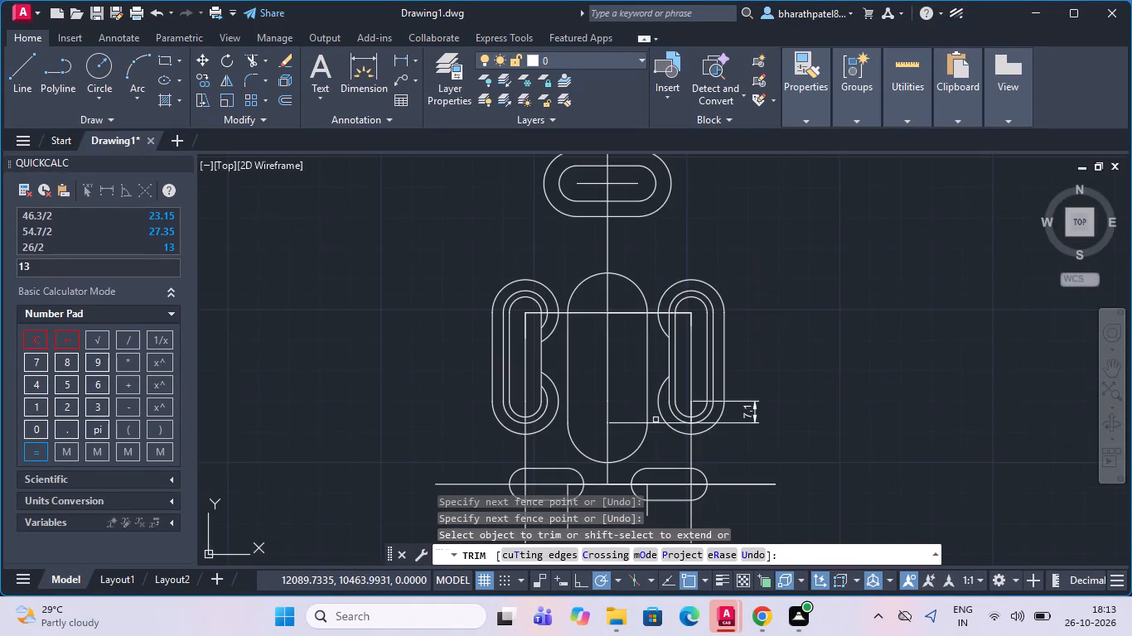
{"action": "scroll", "coordinate": [655, 420], "scroll_direction": "down", "scroll_amount": 2}
{"action": "scroll", "coordinate": [638, 484], "scroll_direction": "up", "scroll_amount": 2}
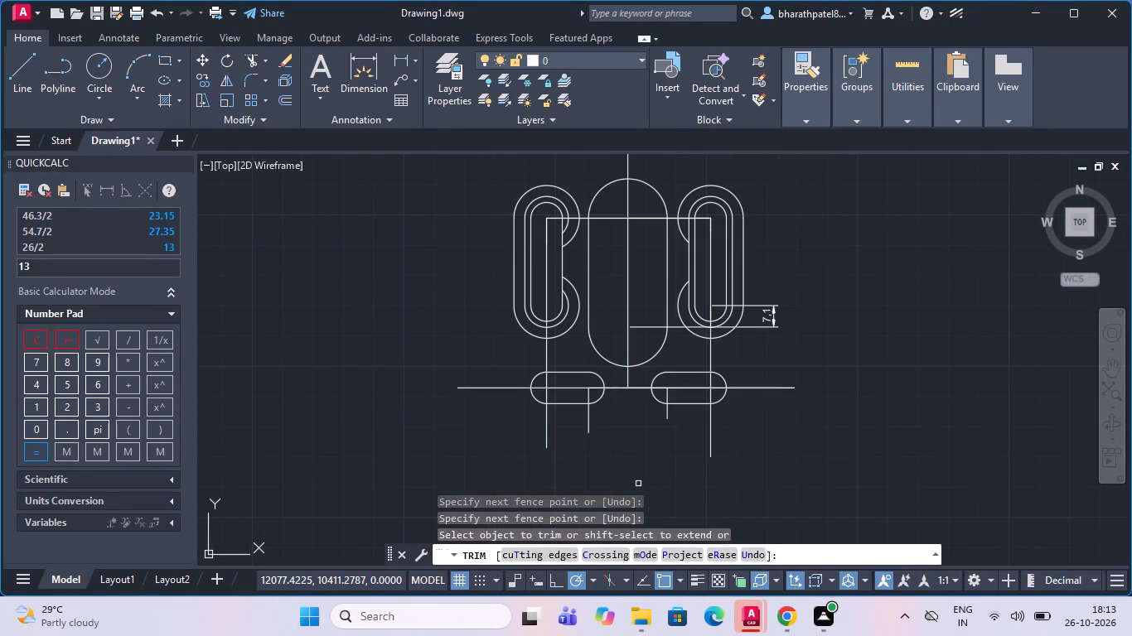
{"action": "scroll", "coordinate": [638, 484], "scroll_direction": "down", "scroll_amount": 1}
{"action": "scroll", "coordinate": [607, 329], "scroll_direction": "up", "scroll_amount": 2}
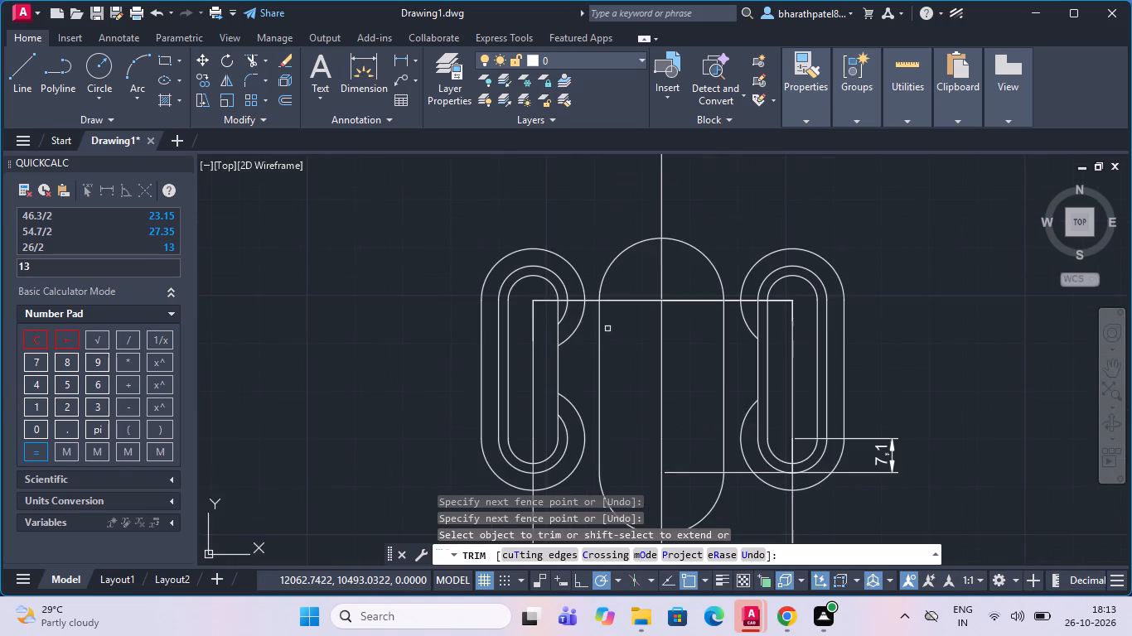
{"action": "scroll", "coordinate": [626, 328], "scroll_direction": "down", "scroll_amount": 2}
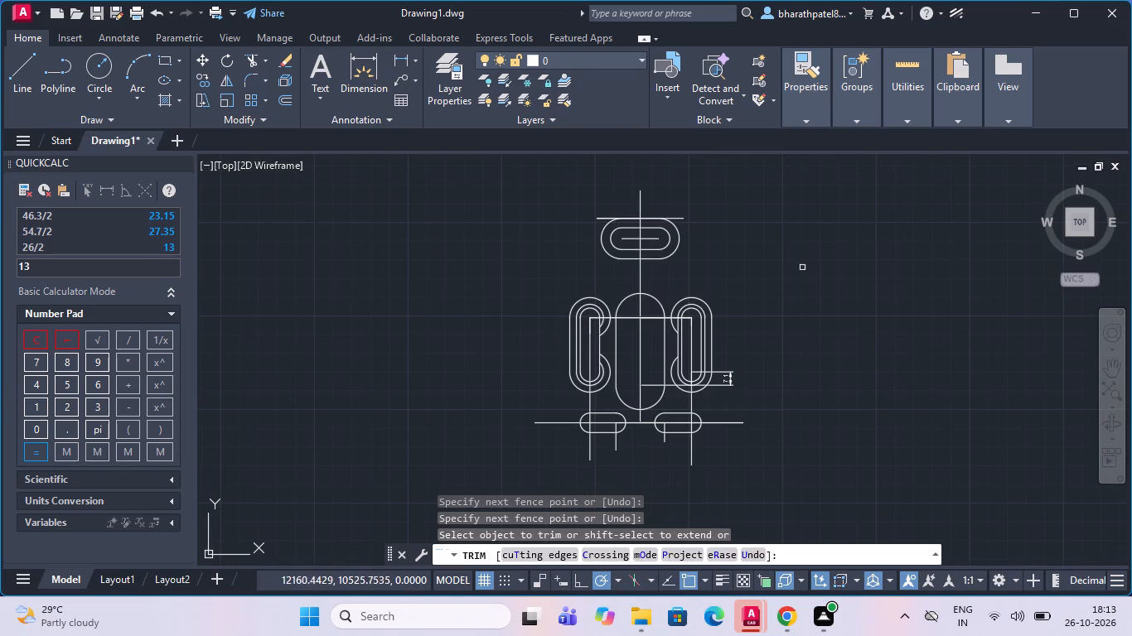
{"action": "scroll", "coordinate": [820, 273], "scroll_direction": "up", "scroll_amount": 1}
{"action": "scroll", "coordinate": [739, 308], "scroll_direction": "down", "scroll_amount": 1}
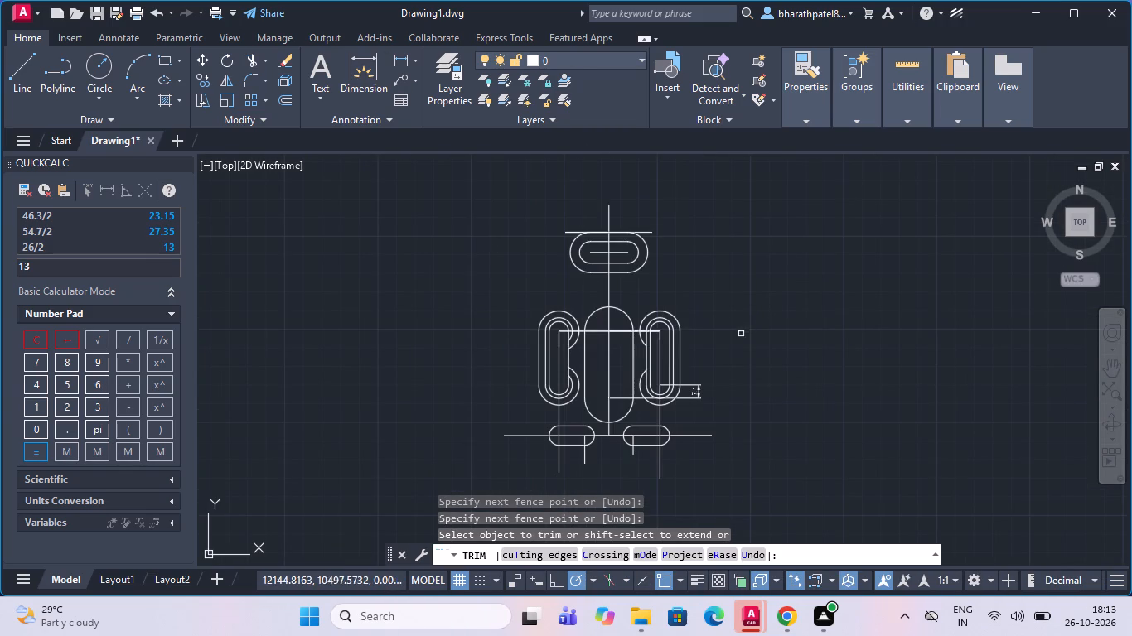
{"action": "scroll", "coordinate": [701, 417], "scroll_direction": "up", "scroll_amount": 3}
{"action": "scroll", "coordinate": [680, 367], "scroll_direction": "down", "scroll_amount": 3}
{"action": "scroll", "coordinate": [637, 414], "scroll_direction": "up", "scroll_amount": 1}
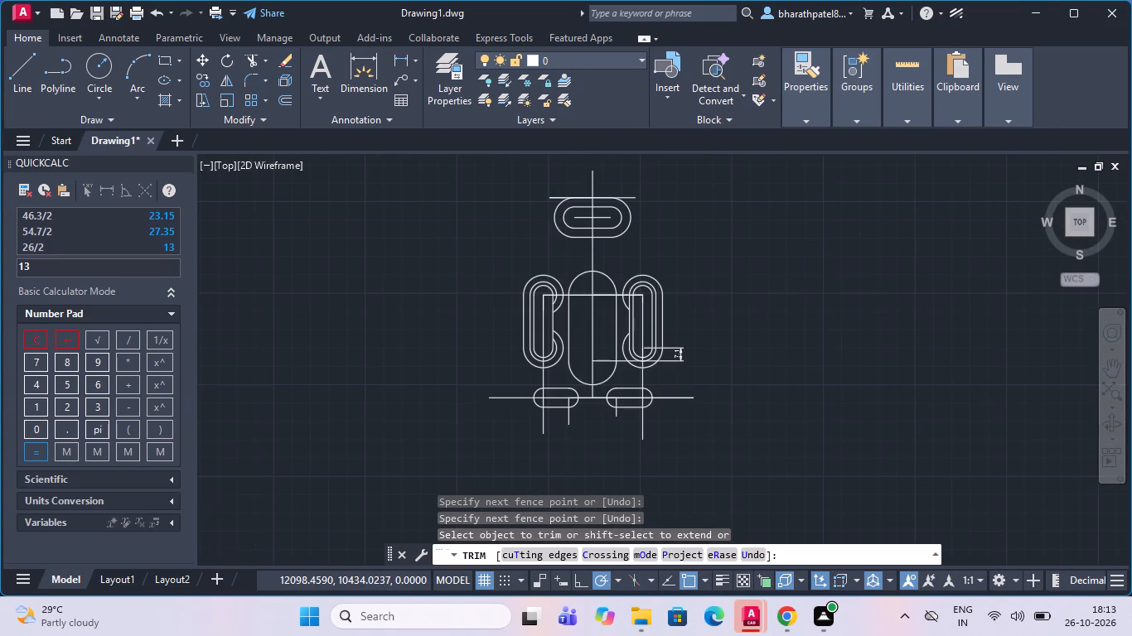
{"action": "scroll", "coordinate": [637, 414], "scroll_direction": "up", "scroll_amount": 1}
{"action": "scroll", "coordinate": [637, 414], "scroll_direction": "down", "scroll_amount": 1}
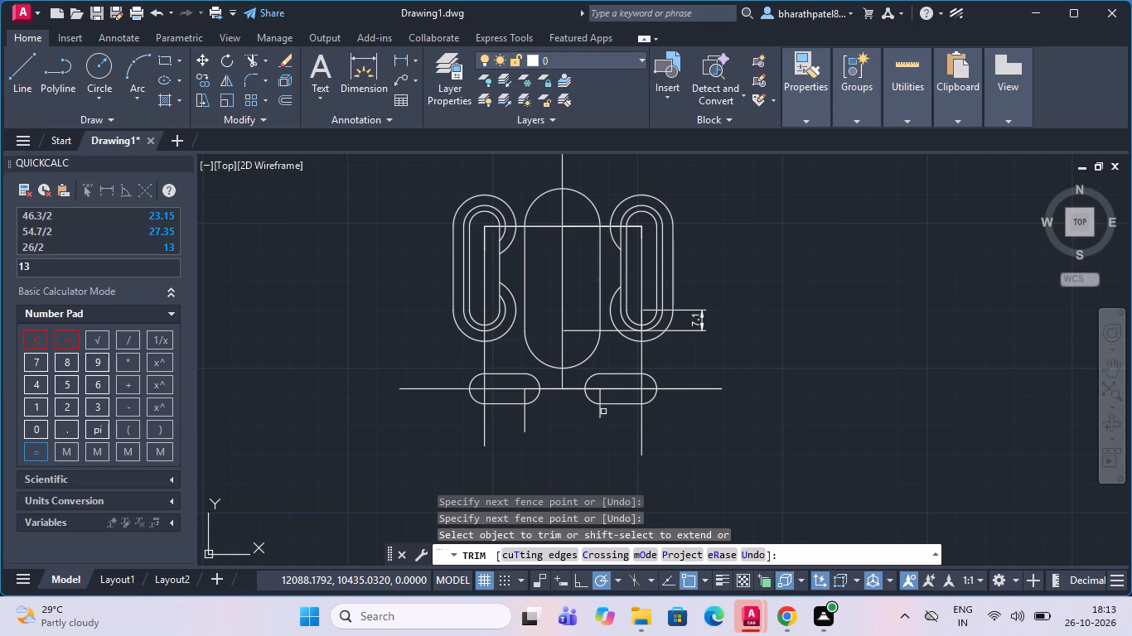
Trim the ends of the two short inner vertical lines projecting below the lower horizontal slots.
{"action": "scroll", "coordinate": [603, 412], "scroll_direction": "down", "scroll_amount": 1}
{"action": "scroll", "coordinate": [603, 413], "scroll_direction": "up", "scroll_amount": 4}
{"action": "left_click", "coordinate": [537, 419]}
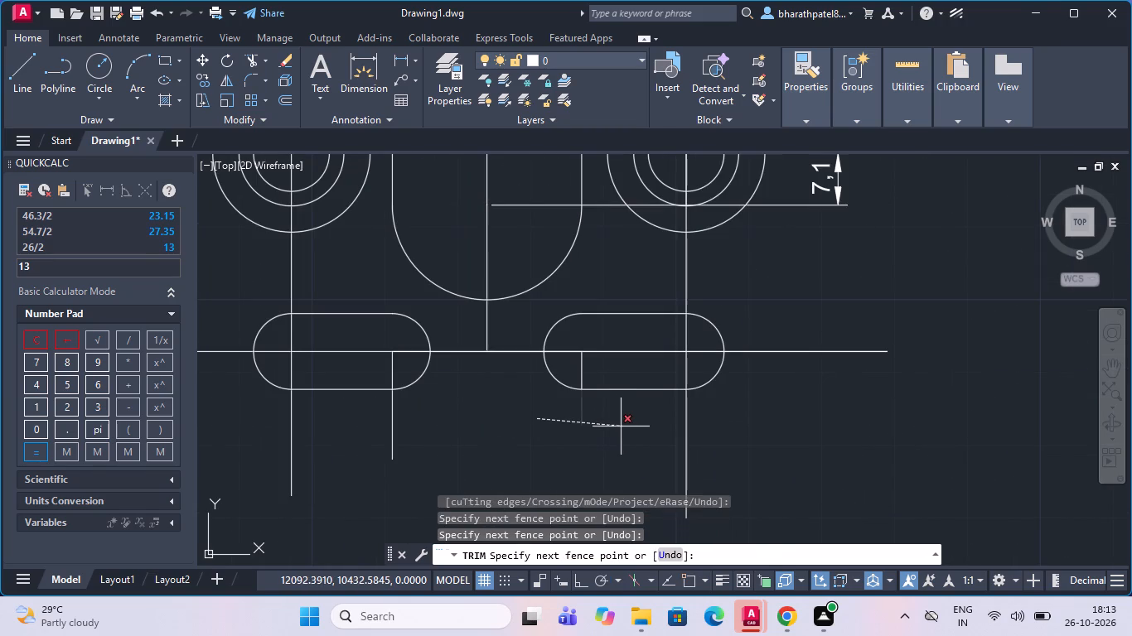
{"action": "left_click", "coordinate": [621, 426]}
{"action": "left_click", "coordinate": [370, 435]}
{"action": "left_click", "coordinate": [454, 433]}
{"action": "scroll", "coordinate": [454, 433], "scroll_direction": "down", "scroll_amount": 2}
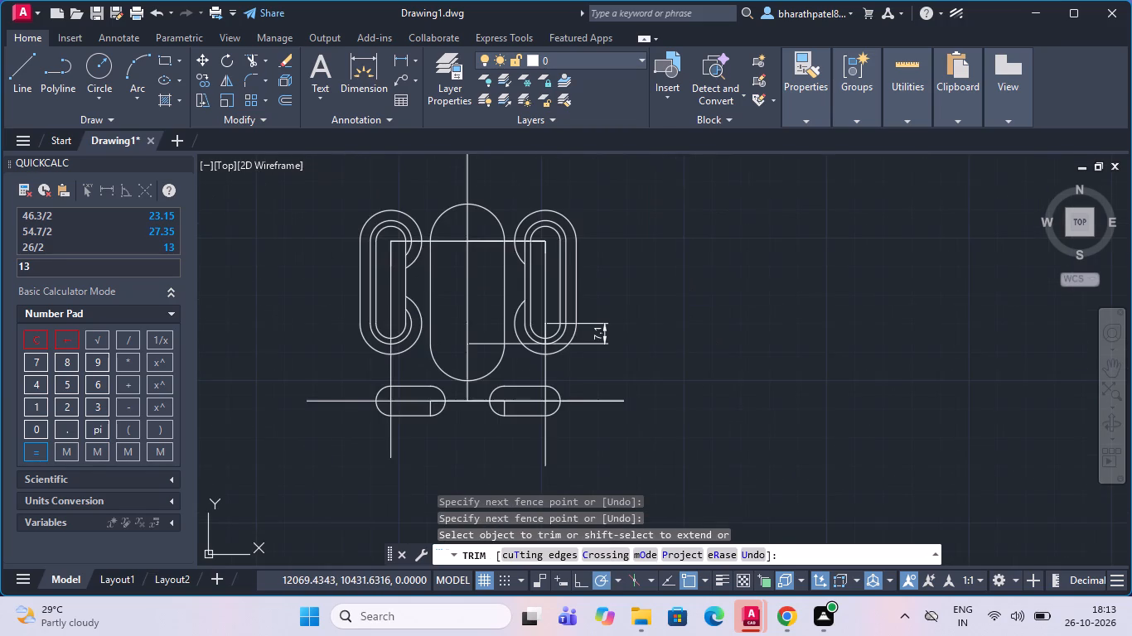
Examine the lower slots, the top slot and both side slots for missing edges and untrimmed arcs.
{"action": "scroll", "coordinate": [454, 431], "scroll_direction": "up", "scroll_amount": 1}
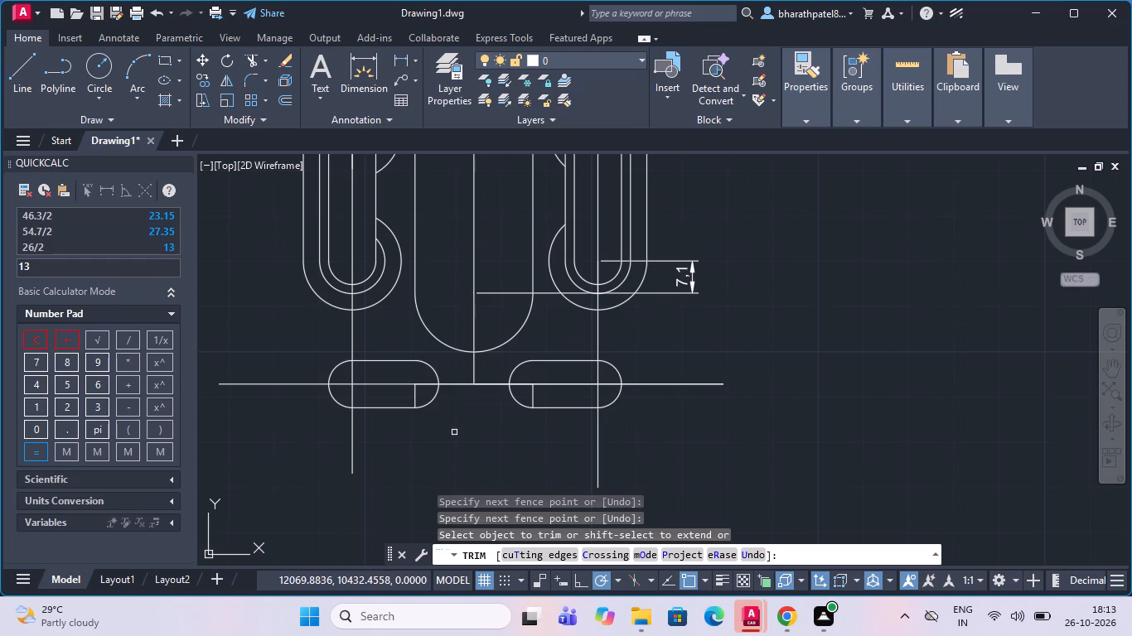
{"action": "scroll", "coordinate": [455, 433], "scroll_direction": "down", "scroll_amount": 2}
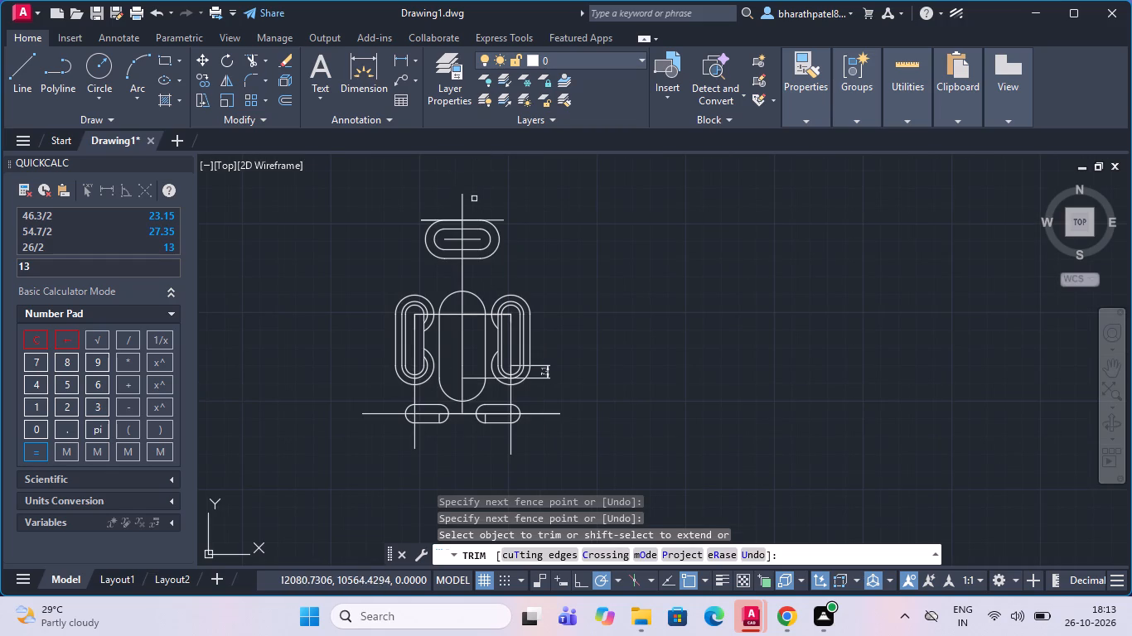
{"action": "scroll", "coordinate": [471, 204], "scroll_direction": "up", "scroll_amount": 2}
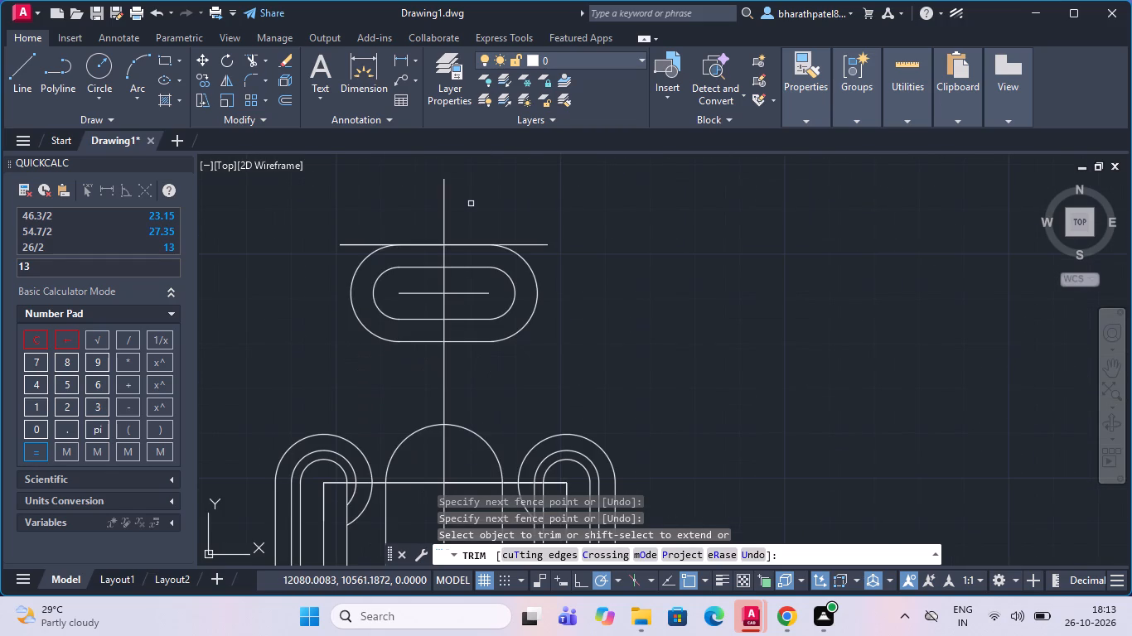
{"action": "scroll", "coordinate": [471, 207], "scroll_direction": "down", "scroll_amount": 1}
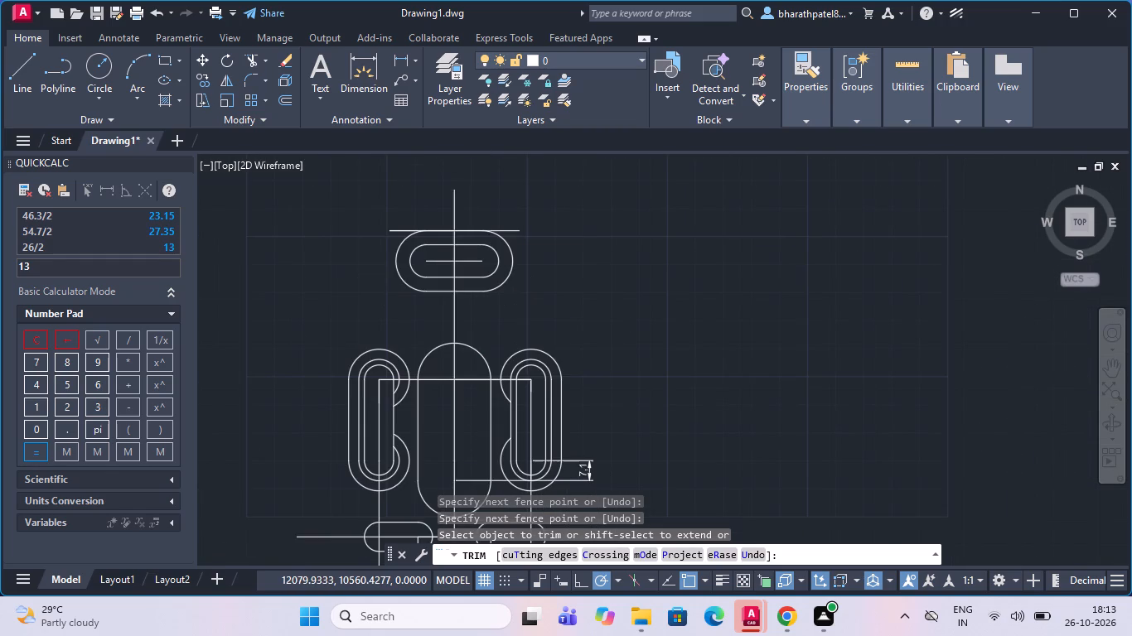
{"action": "scroll", "coordinate": [513, 264], "scroll_direction": "down", "scroll_amount": 1}
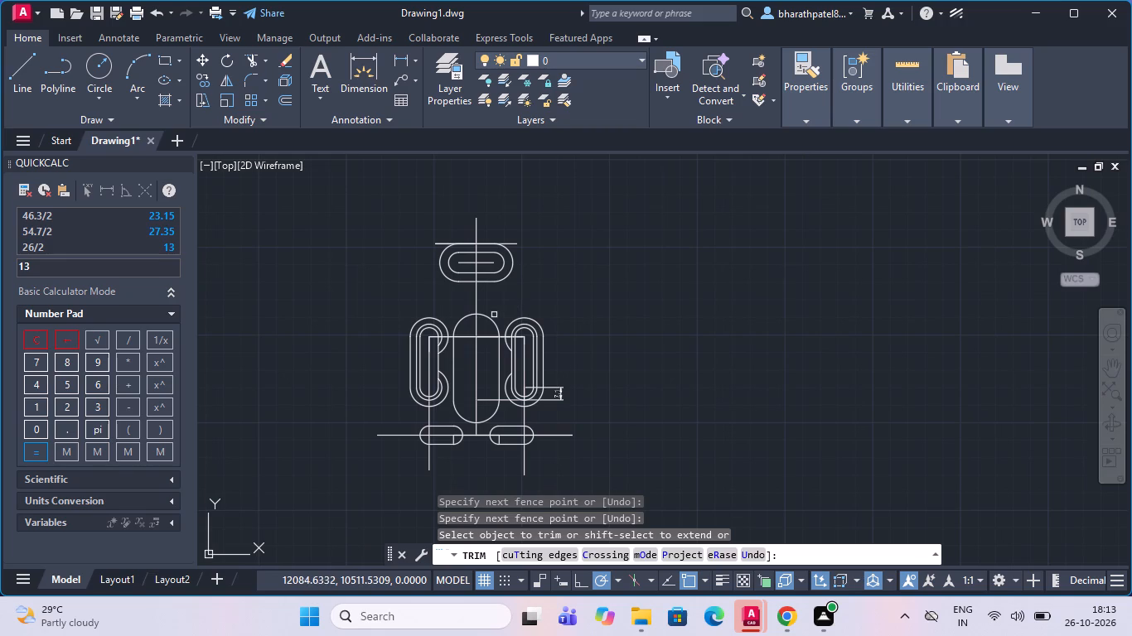
{"action": "scroll", "coordinate": [494, 315], "scroll_direction": "up", "scroll_amount": 1}
{"action": "scroll", "coordinate": [494, 315], "scroll_direction": "down", "scroll_amount": 2}
{"action": "scroll", "coordinate": [487, 336], "scroll_direction": "up", "scroll_amount": 3}
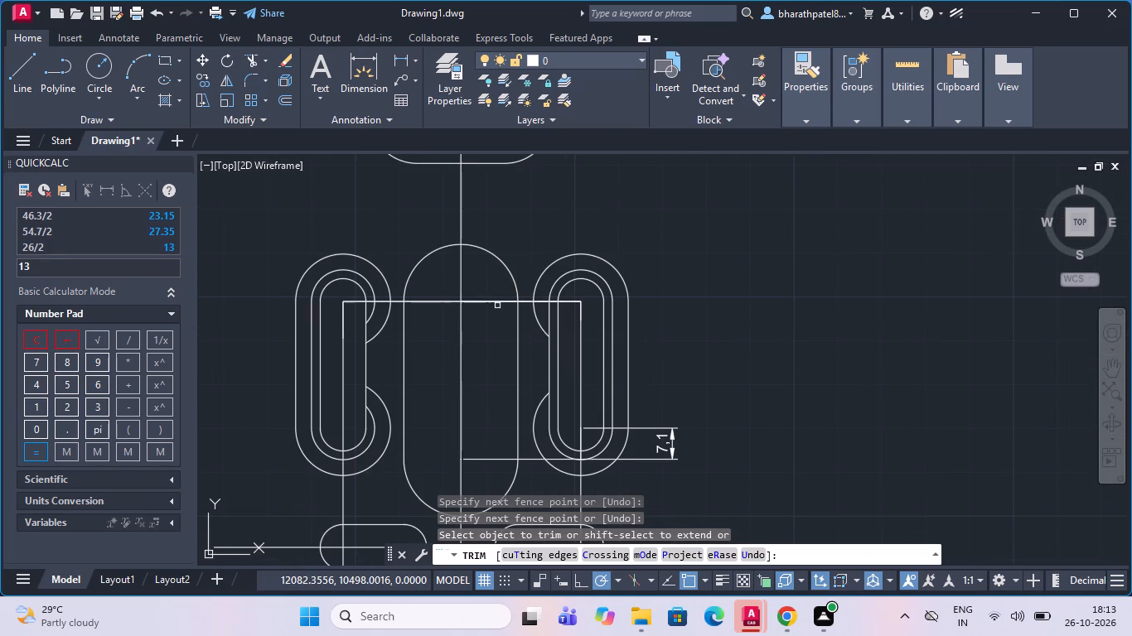
{"action": "scroll", "coordinate": [505, 280], "scroll_direction": "down", "scroll_amount": 1}
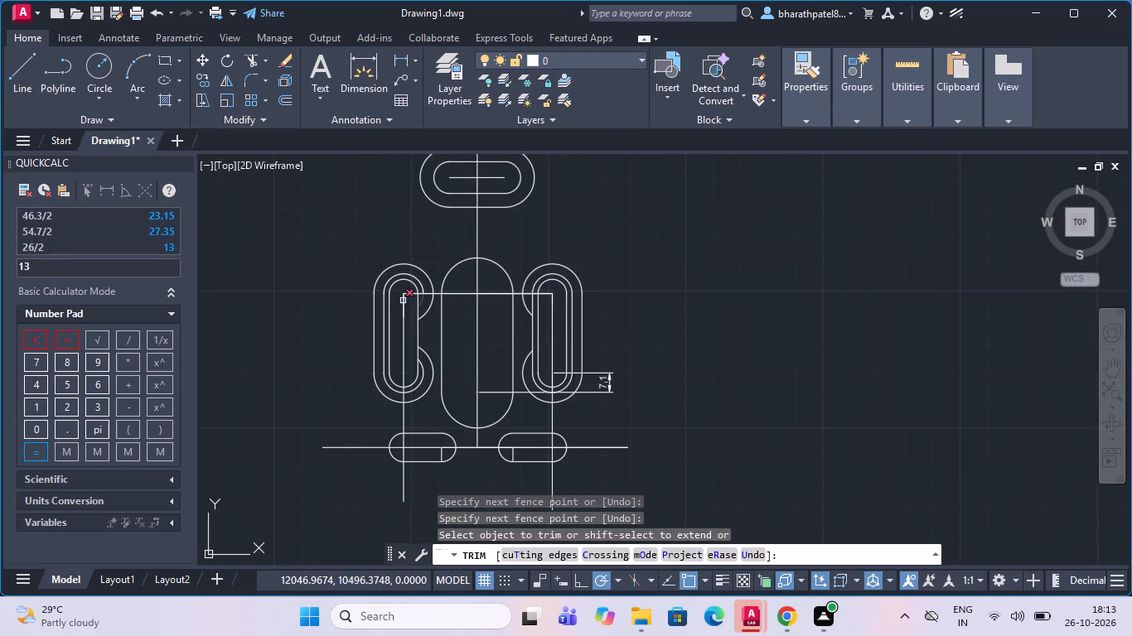
{"action": "scroll", "coordinate": [404, 286], "scroll_direction": "up", "scroll_amount": 2}
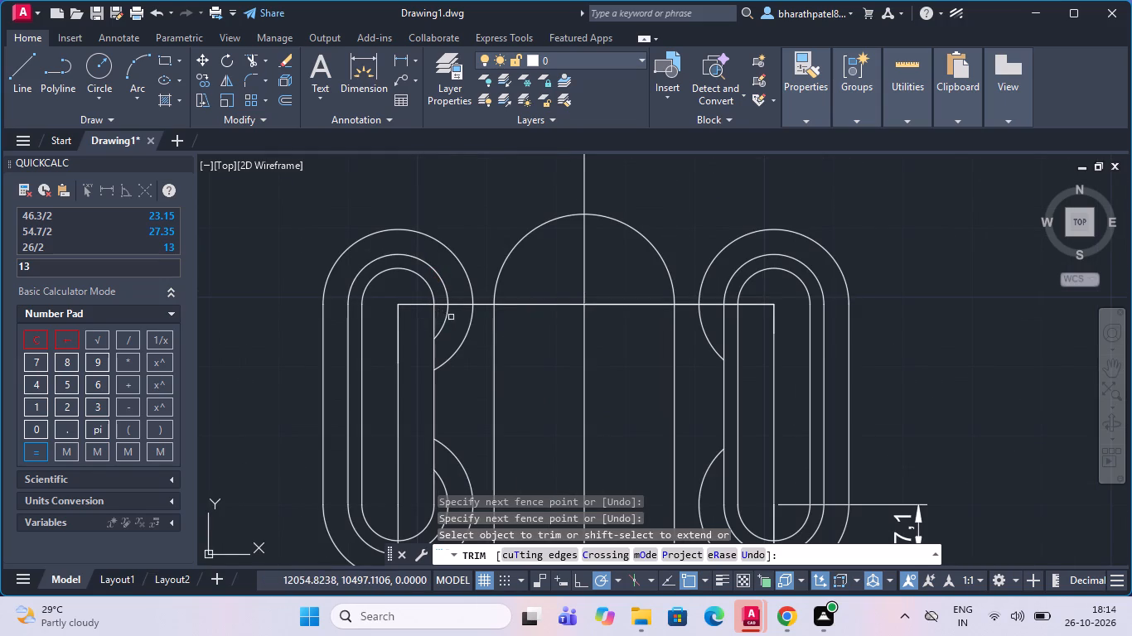
{"action": "scroll", "coordinate": [452, 318], "scroll_direction": "down", "scroll_amount": 3}
{"action": "scroll", "coordinate": [450, 351], "scroll_direction": "up", "scroll_amount": 2}
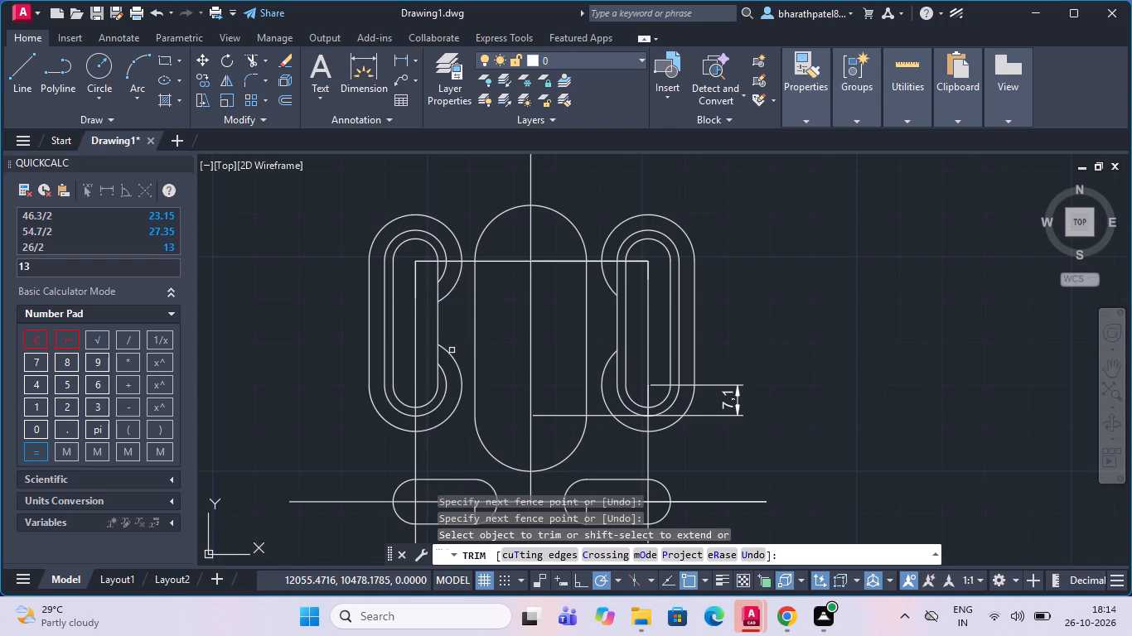
{"action": "scroll", "coordinate": [452, 349], "scroll_direction": "down", "scroll_amount": 1}
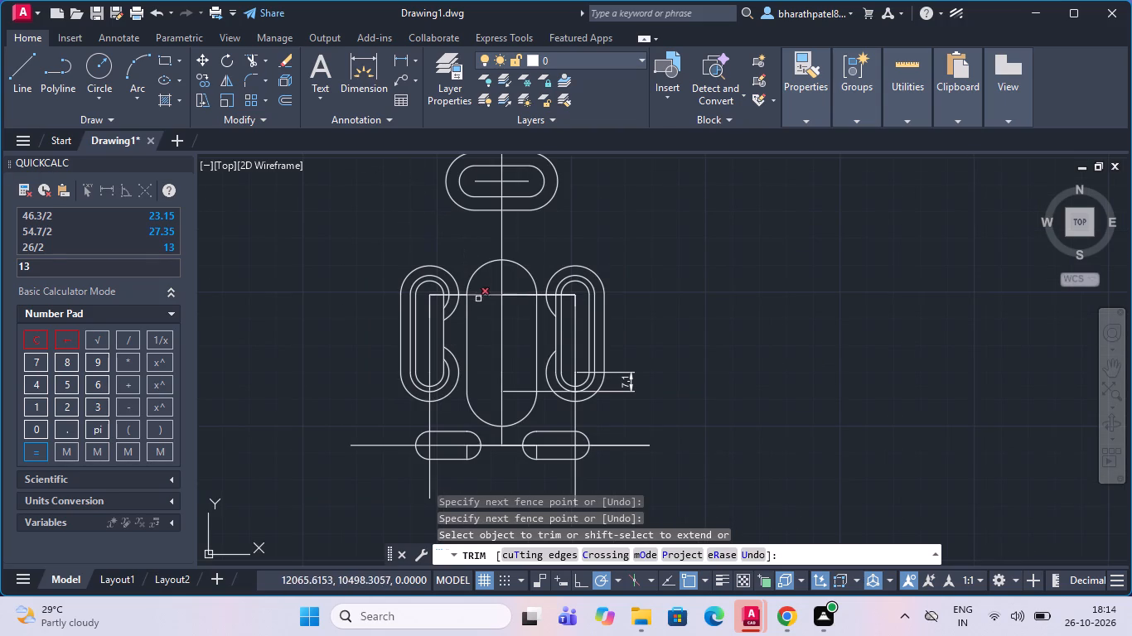
{"action": "scroll", "coordinate": [454, 356], "scroll_direction": "up", "scroll_amount": 2}
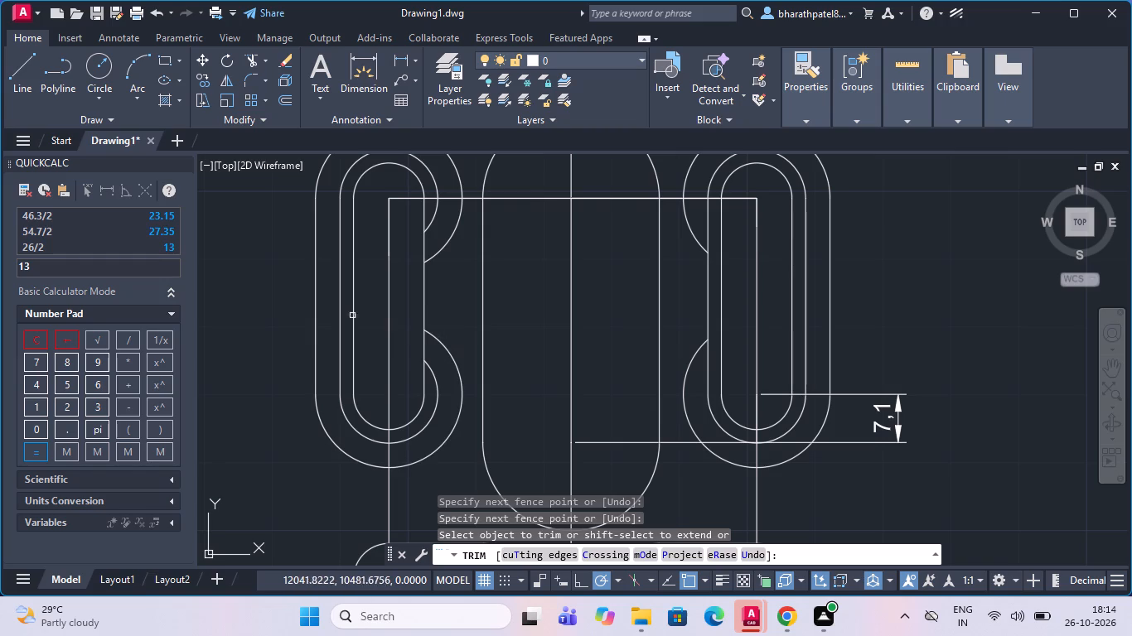
Draw a line tangent to the upper and lower middle arcs, closing the left side slot's middle outline on its inner side.
{"action": "left_click", "coordinate": [28, 79]}
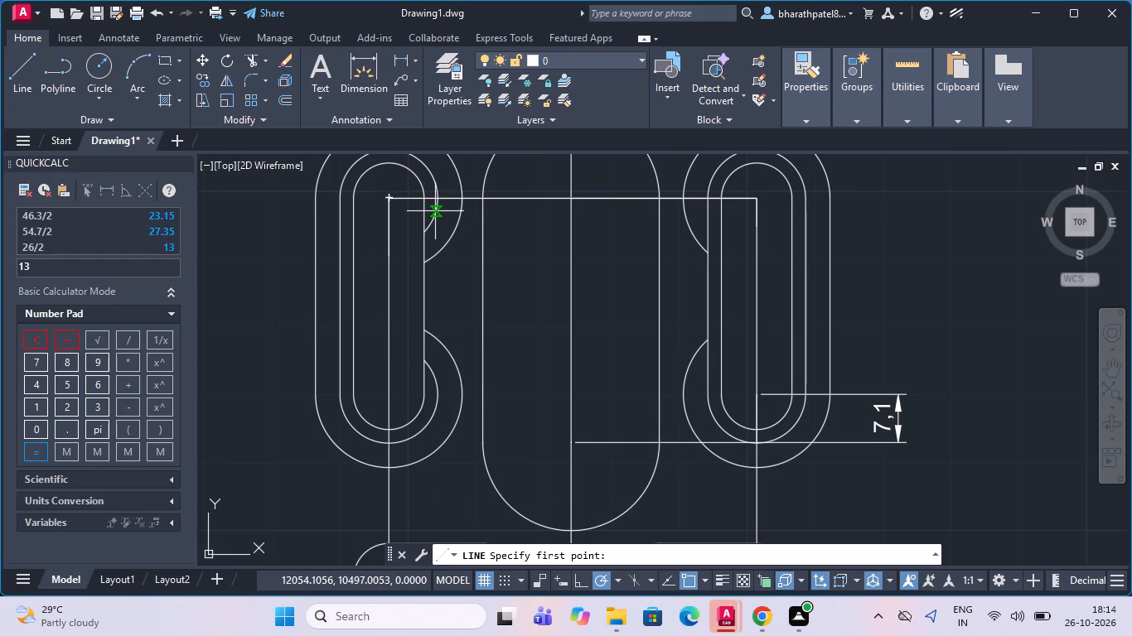
{"action": "type", "text": "ta"}
{"action": "key", "text": "n"}
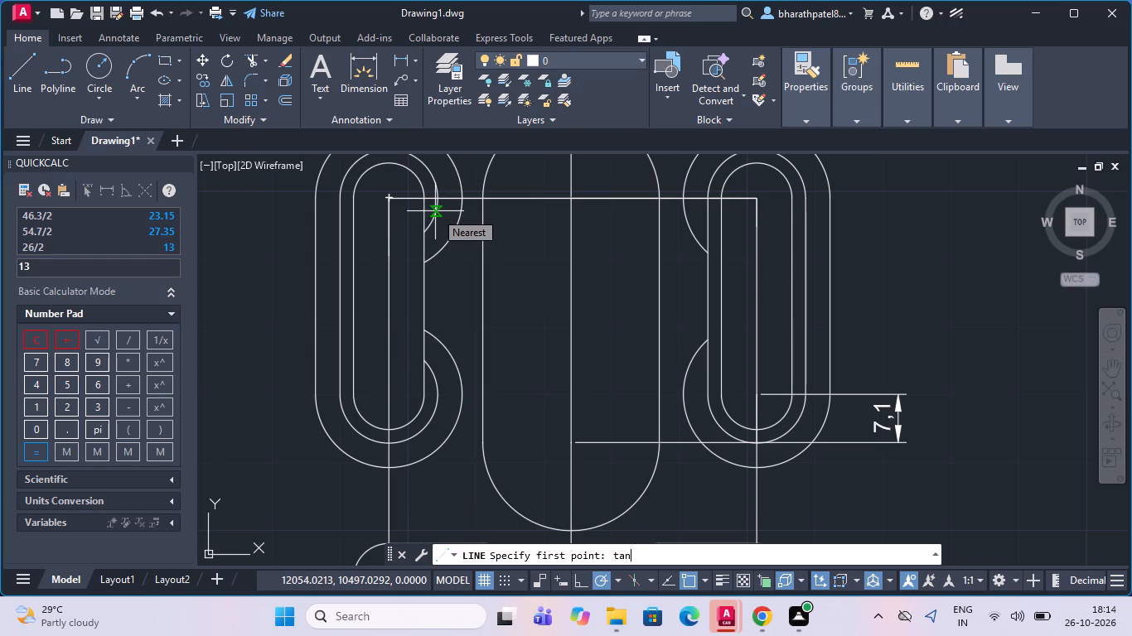
{"action": "key", "text": "Return"}
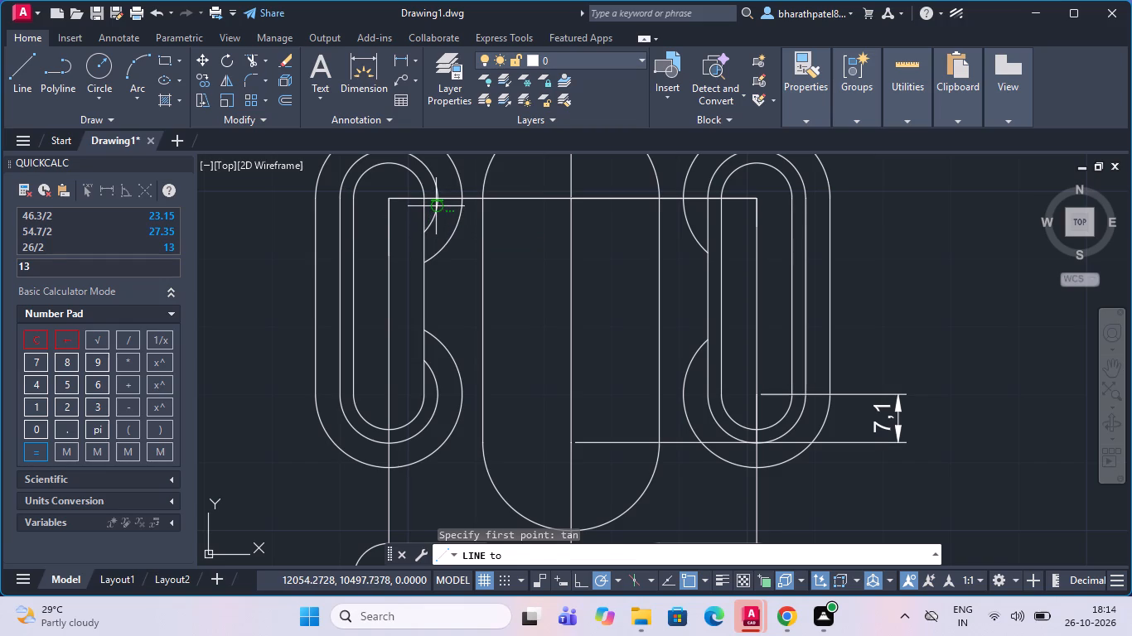
{"action": "left_click", "coordinate": [436, 206]}
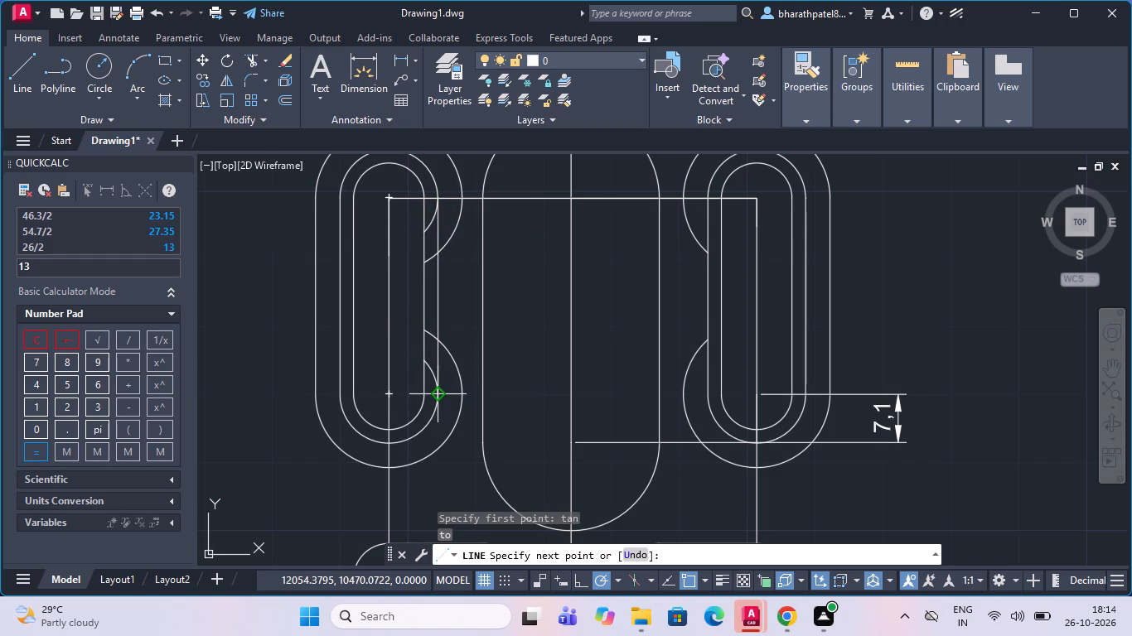
{"action": "type", "text": "tan"}
{"action": "key", "text": "Return"}
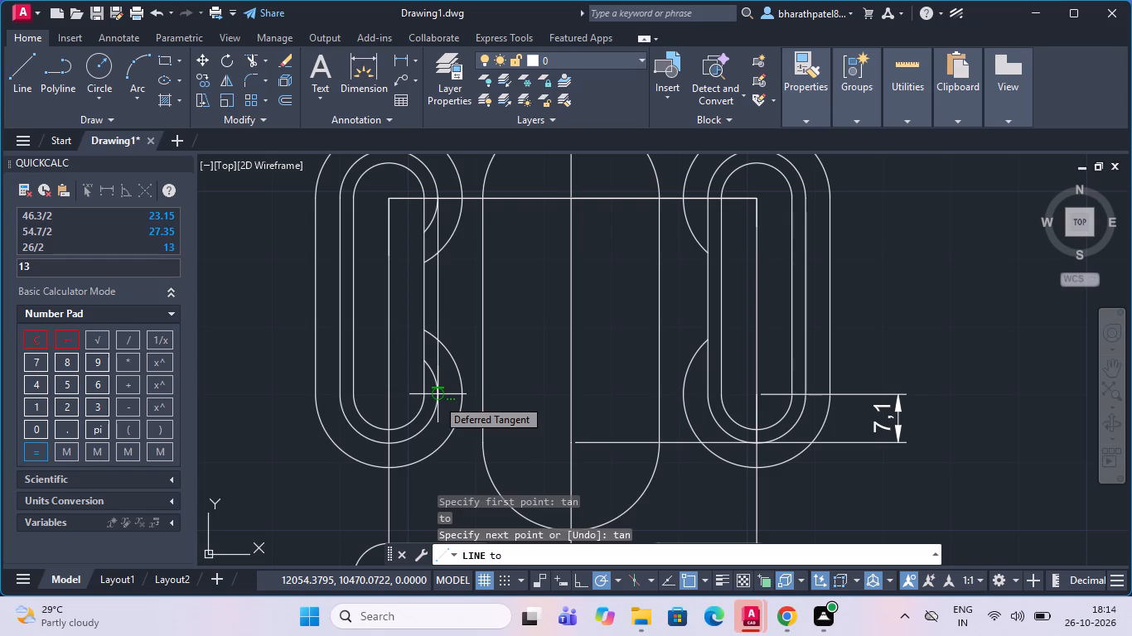
{"action": "left_click", "coordinate": [437, 398]}
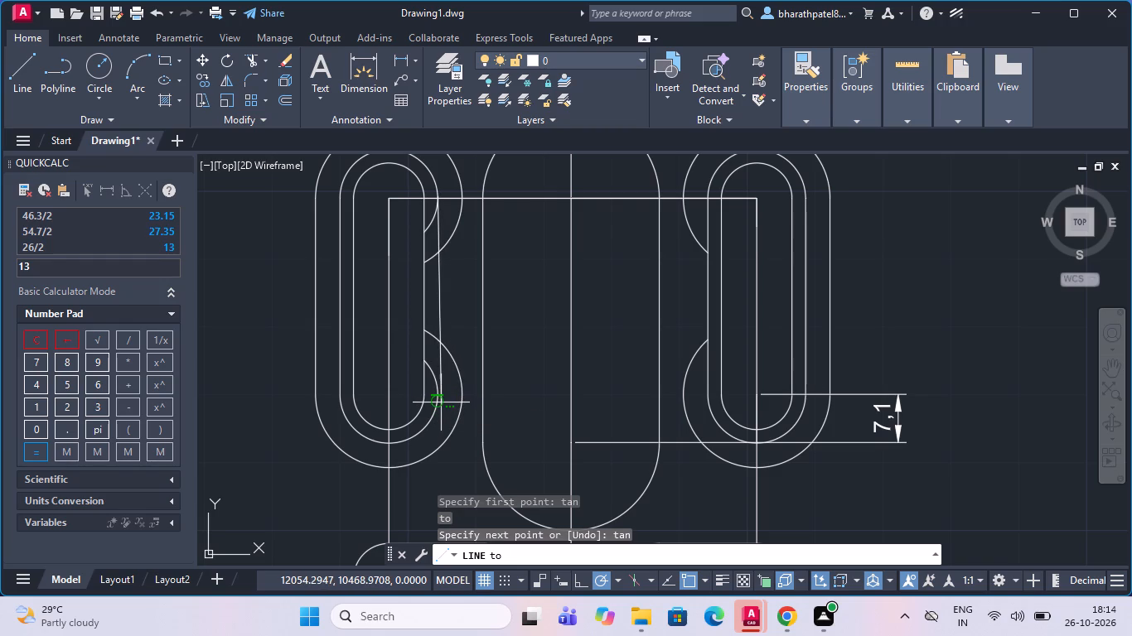
{"action": "left_click", "coordinate": [437, 396]}
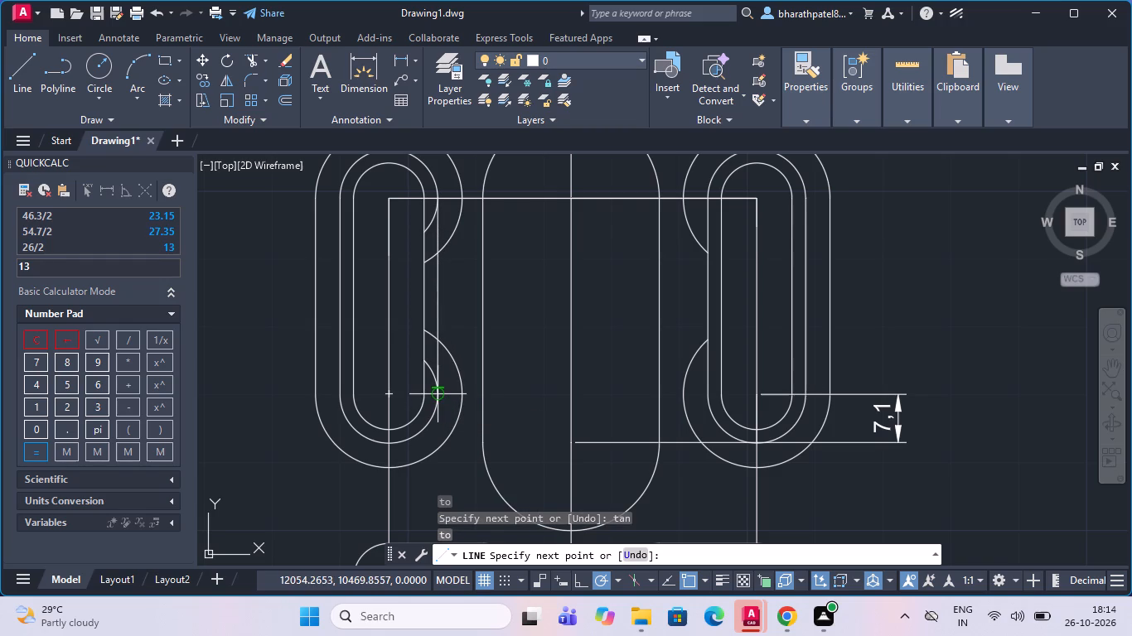
{"action": "key", "text": "Escape"}
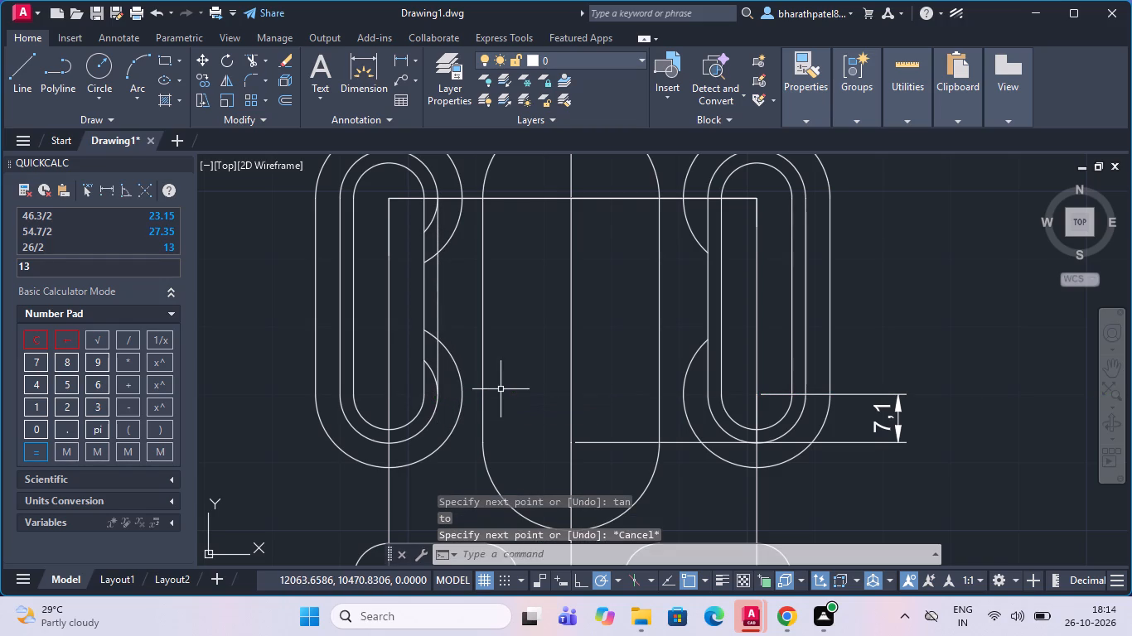
Trim the middle and outer arc pieces lying between the left side slot's innermost outline and the new tangent line, at both ends.
{"action": "left_click", "coordinate": [16, 65]}
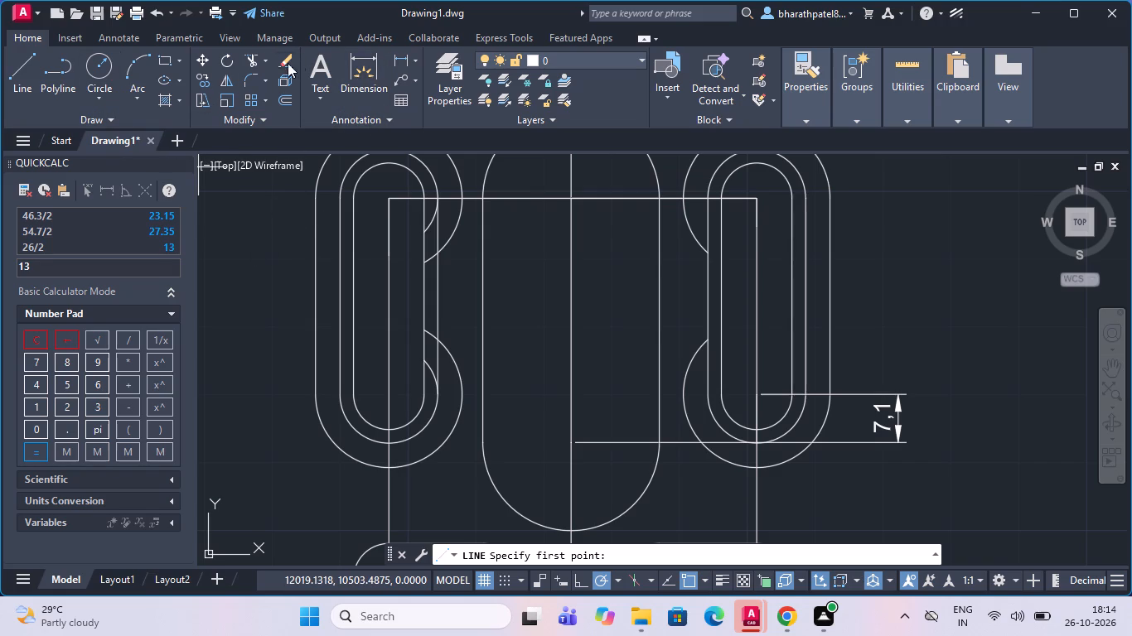
{"action": "left_click", "coordinate": [244, 61]}
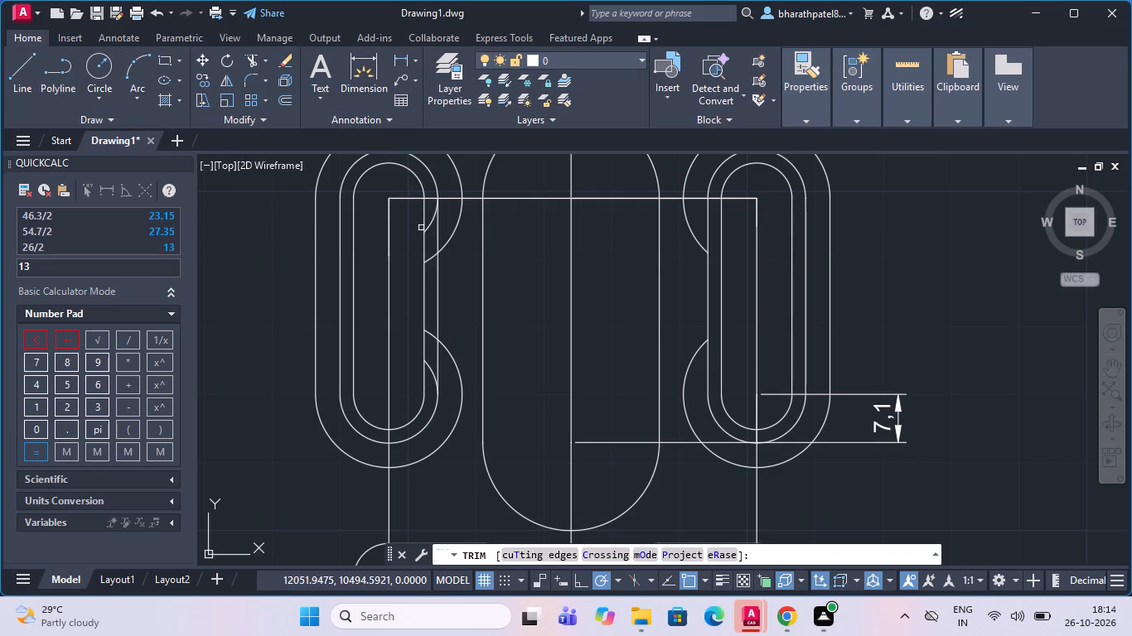
{"action": "scroll", "coordinate": [422, 227], "scroll_direction": "up", "scroll_amount": 3}
{"action": "left_click", "coordinate": [445, 196]}
{"action": "left_click", "coordinate": [452, 397]}
{"action": "scroll", "coordinate": [452, 388], "scroll_direction": "down", "scroll_amount": 2}
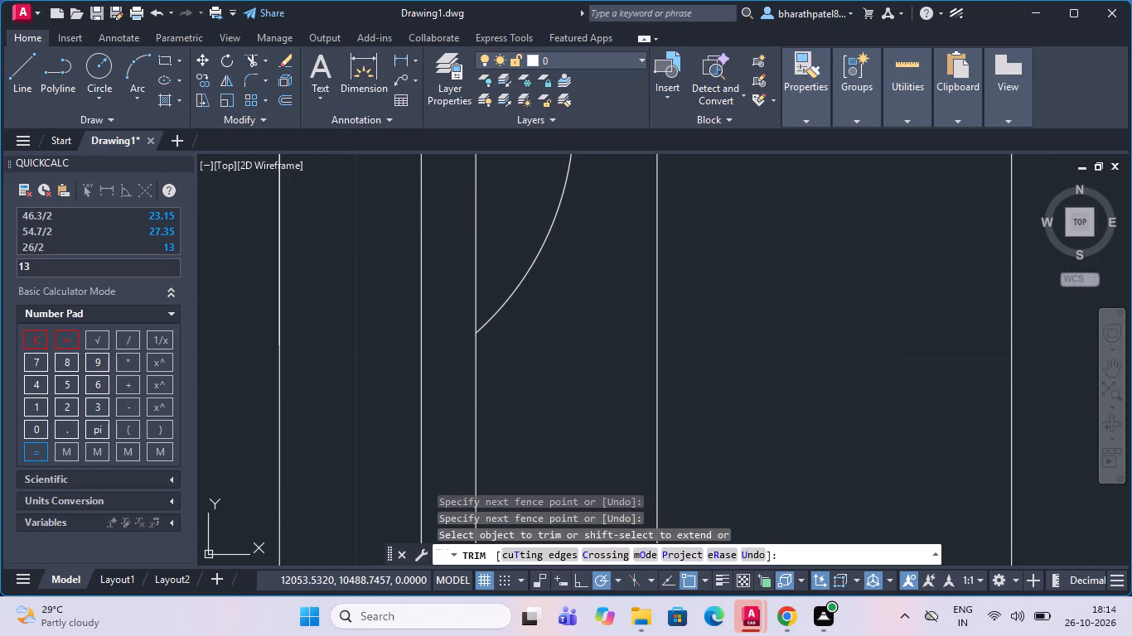
{"action": "scroll", "coordinate": [452, 371], "scroll_direction": "down", "scroll_amount": 2}
{"action": "scroll", "coordinate": [447, 440], "scroll_direction": "up", "scroll_amount": 5}
{"action": "left_click", "coordinate": [472, 216]}
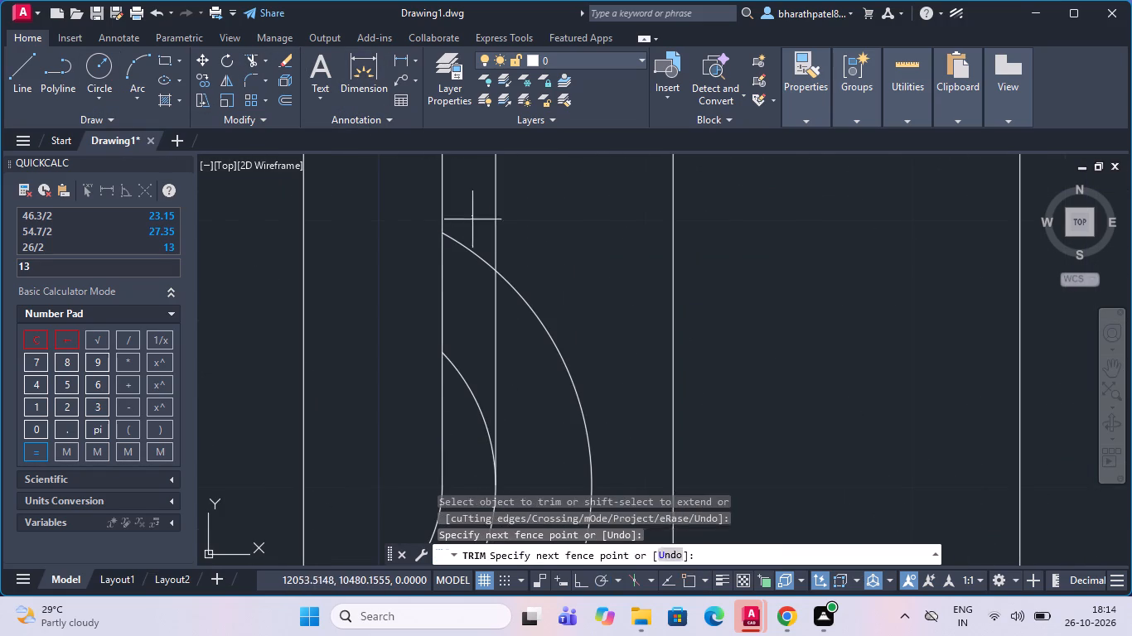
{"action": "left_click", "coordinate": [467, 431]}
{"action": "scroll", "coordinate": [467, 426], "scroll_direction": "down", "scroll_amount": 4}
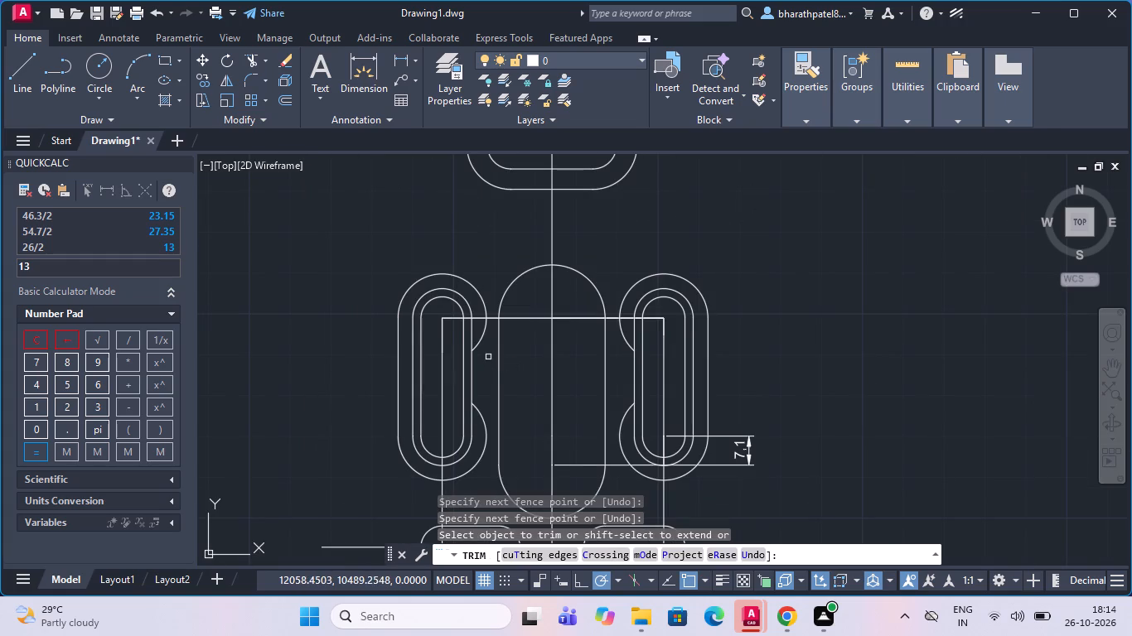
{"action": "scroll", "coordinate": [487, 356], "scroll_direction": "up", "scroll_amount": 1}
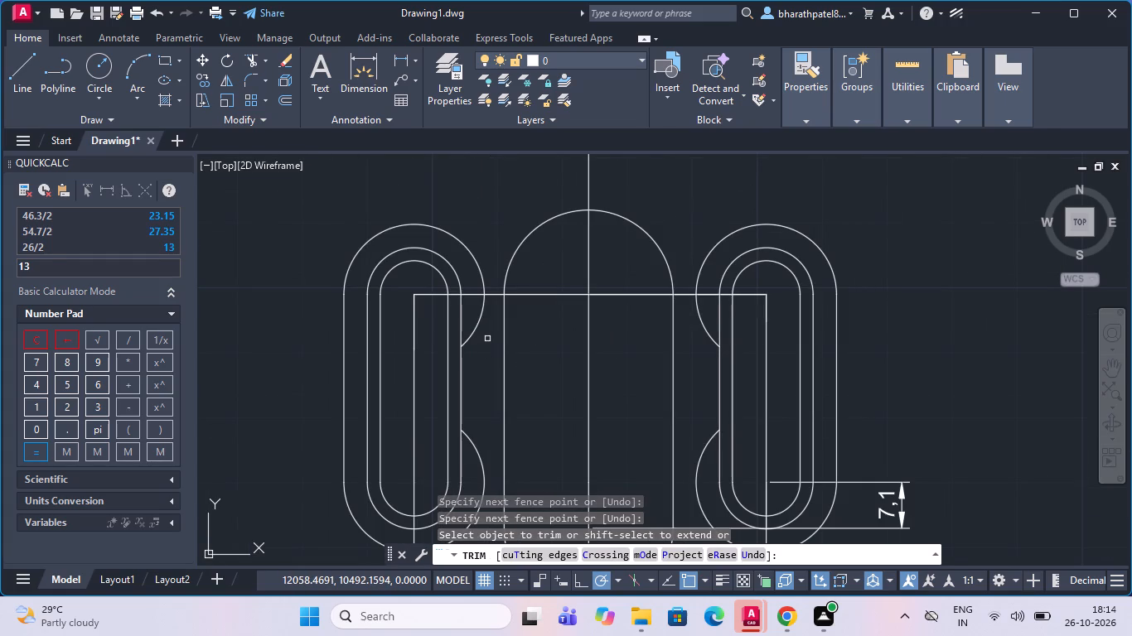
{"action": "scroll", "coordinate": [502, 272], "scroll_direction": "down", "scroll_amount": 1}
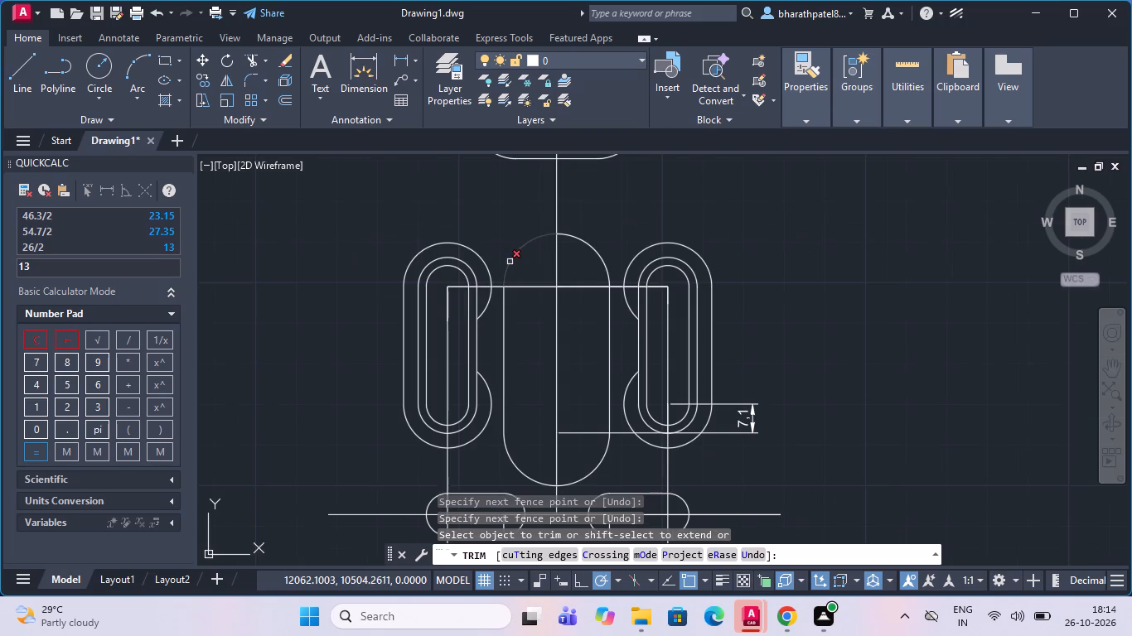
Examine the side slots' outer arcs and inner edges, the central slot and the lower slots for untrimmed or missing geometry.
{"action": "scroll", "coordinate": [510, 390], "scroll_direction": "down", "scroll_amount": 2}
{"action": "scroll", "coordinate": [503, 397], "scroll_direction": "up", "scroll_amount": 1}
{"action": "scroll", "coordinate": [501, 330], "scroll_direction": "up", "scroll_amount": 1}
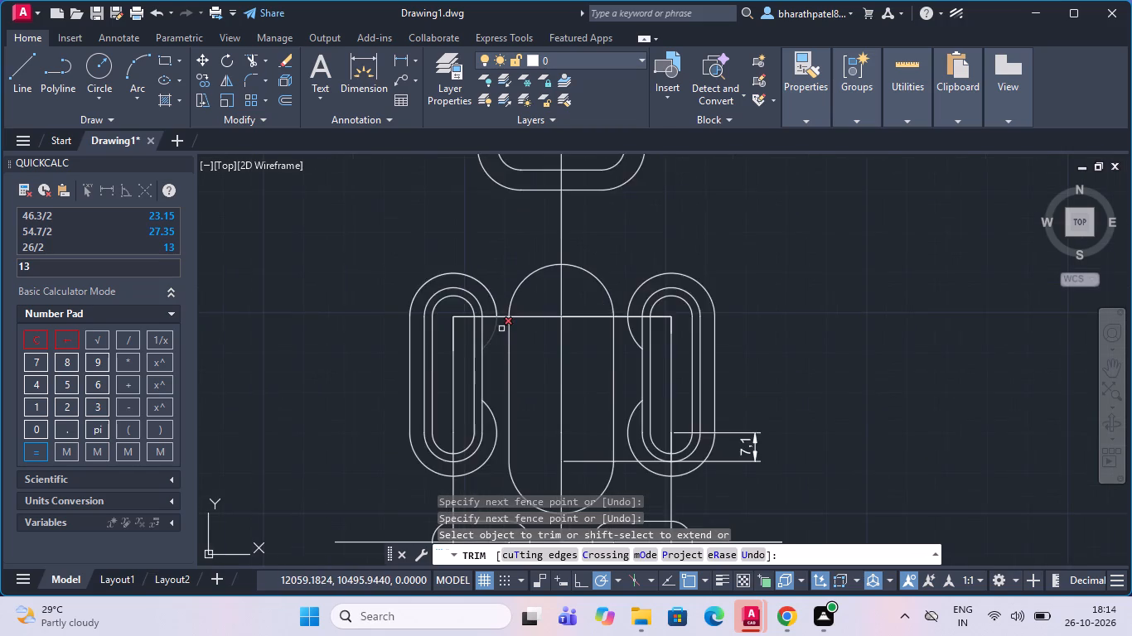
{"action": "scroll", "coordinate": [501, 329], "scroll_direction": "down", "scroll_amount": 2}
{"action": "scroll", "coordinate": [506, 419], "scroll_direction": "up", "scroll_amount": 2}
{"action": "scroll", "coordinate": [506, 419], "scroll_direction": "down", "scroll_amount": 1}
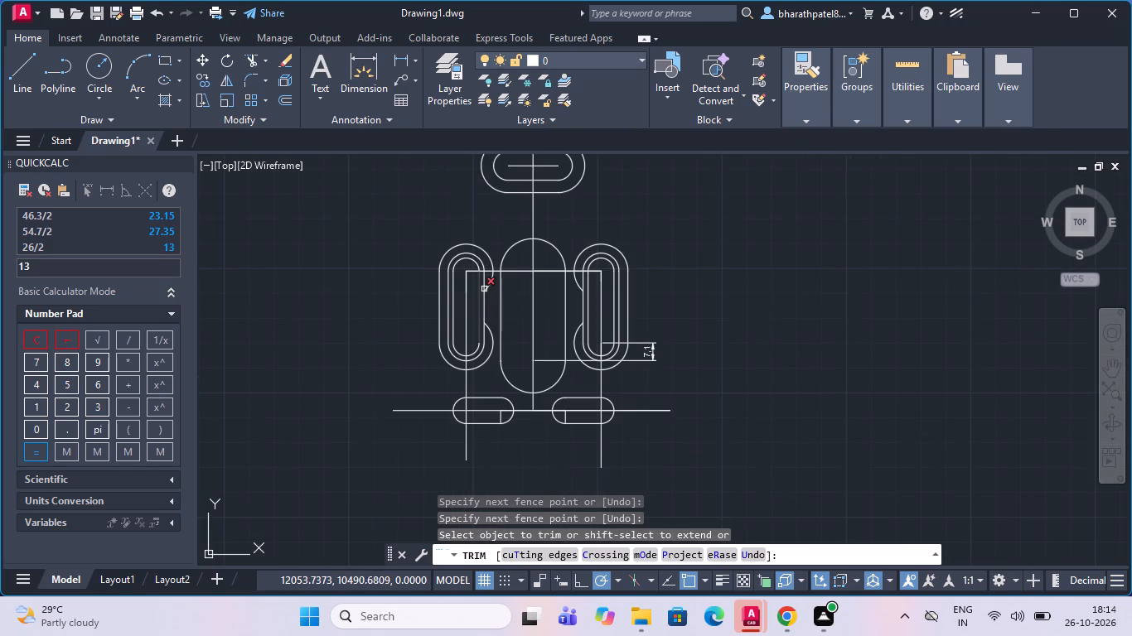
{"action": "scroll", "coordinate": [484, 284], "scroll_direction": "up", "scroll_amount": 2}
{"action": "scroll", "coordinate": [484, 284], "scroll_direction": "down", "scroll_amount": 1}
{"action": "scroll", "coordinate": [490, 378], "scroll_direction": "up", "scroll_amount": 2}
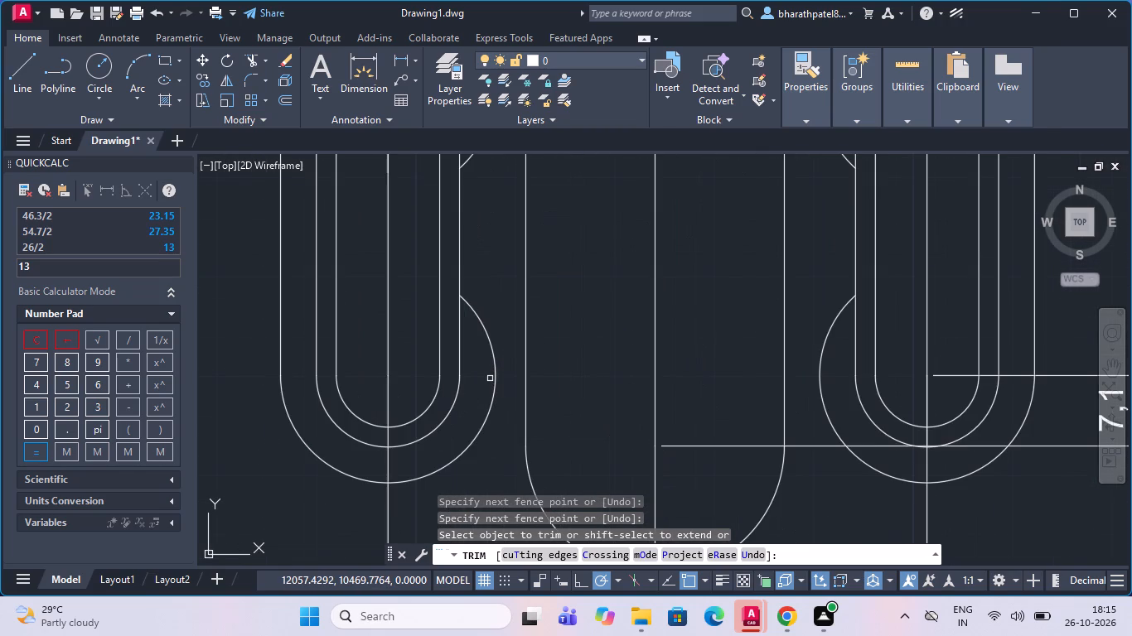
{"action": "scroll", "coordinate": [490, 378], "scroll_direction": "down", "scroll_amount": 1}
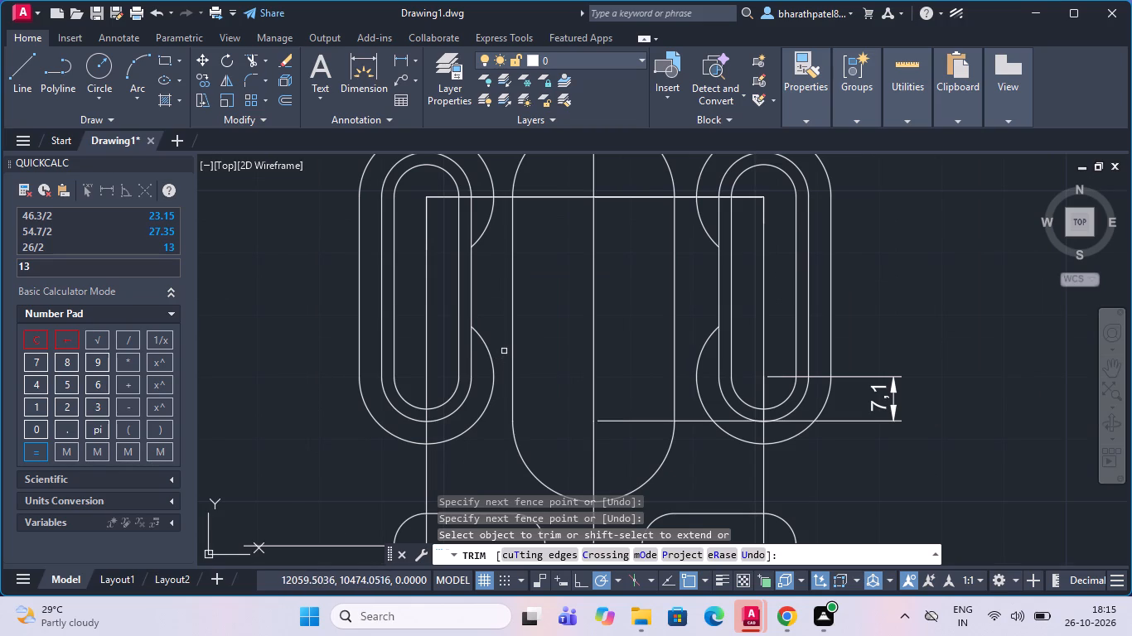
{"action": "scroll", "coordinate": [496, 340], "scroll_direction": "down", "scroll_amount": 2}
{"action": "scroll", "coordinate": [487, 288], "scroll_direction": "up", "scroll_amount": 2}
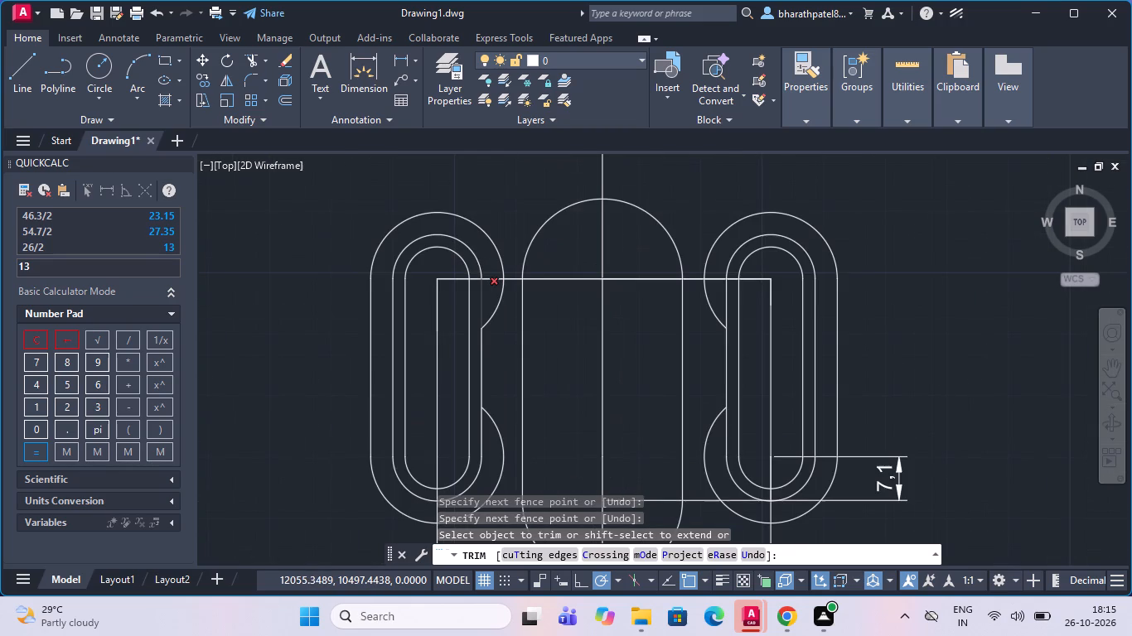
{"action": "scroll", "coordinate": [487, 288], "scroll_direction": "down", "scroll_amount": 1}
{"action": "scroll", "coordinate": [611, 291], "scroll_direction": "down", "scroll_amount": 2}
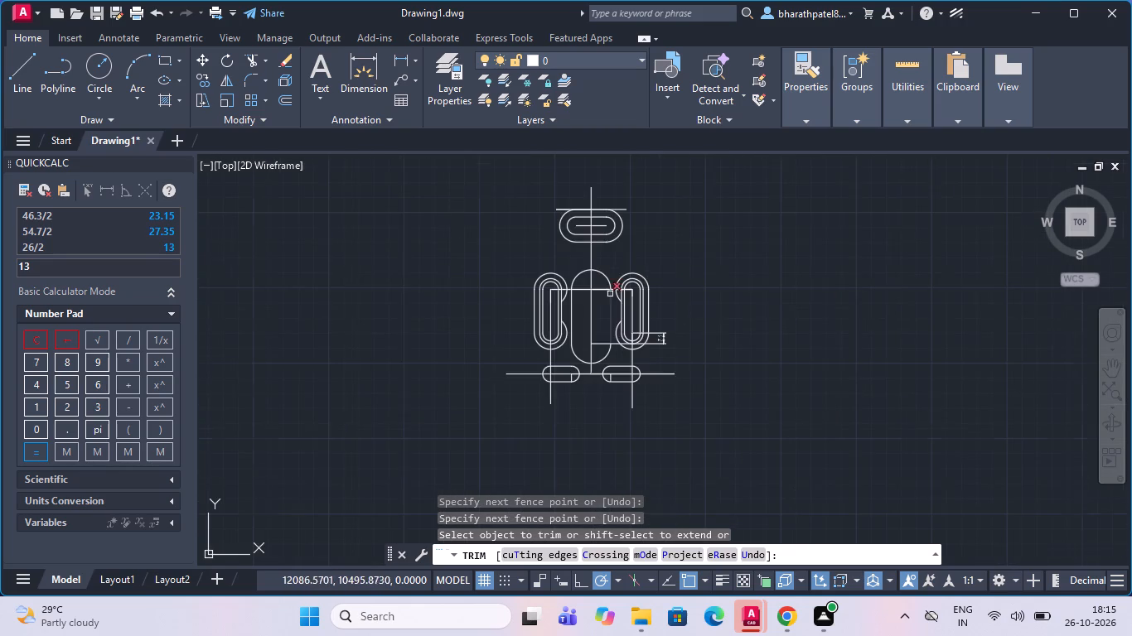
{"action": "scroll", "coordinate": [657, 349], "scroll_direction": "up", "scroll_amount": 4}
{"action": "scroll", "coordinate": [660, 346], "scroll_direction": "down", "scroll_amount": 2}
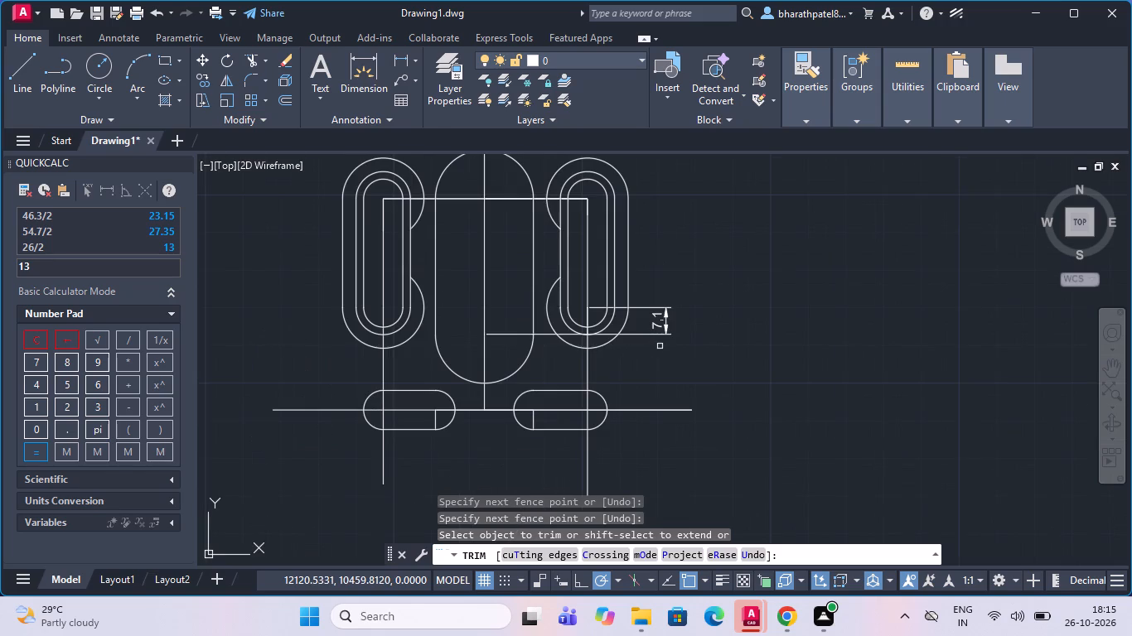
{"action": "scroll", "coordinate": [593, 347], "scroll_direction": "down", "scroll_amount": 1}
{"action": "scroll", "coordinate": [510, 327], "scroll_direction": "up", "scroll_amount": 1}
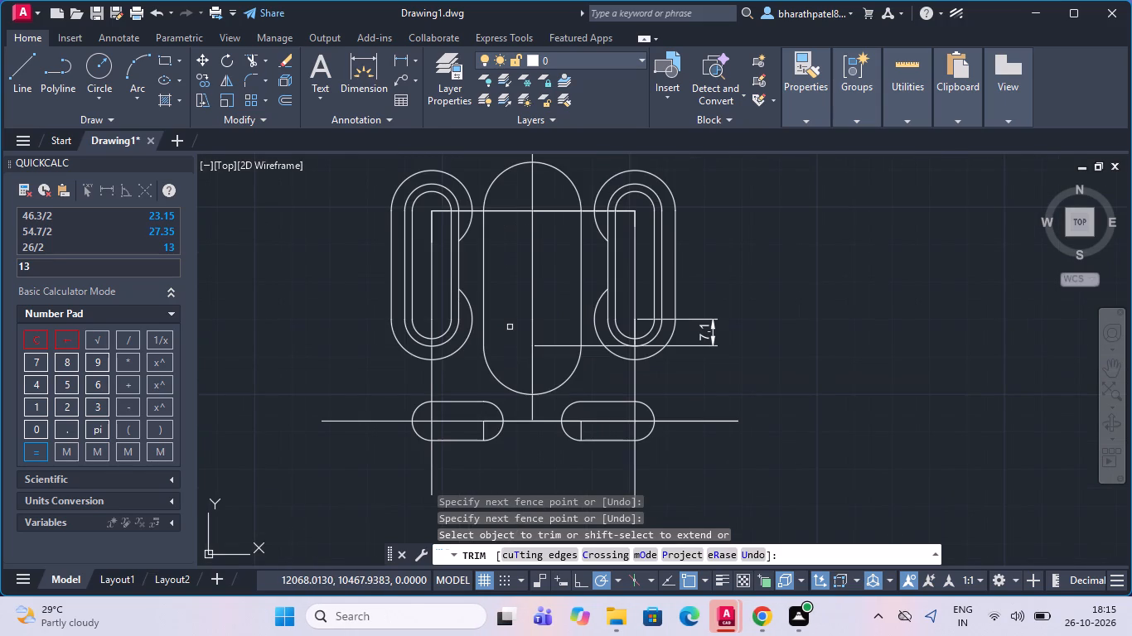
{"action": "scroll", "coordinate": [496, 213], "scroll_direction": "up", "scroll_amount": 3}
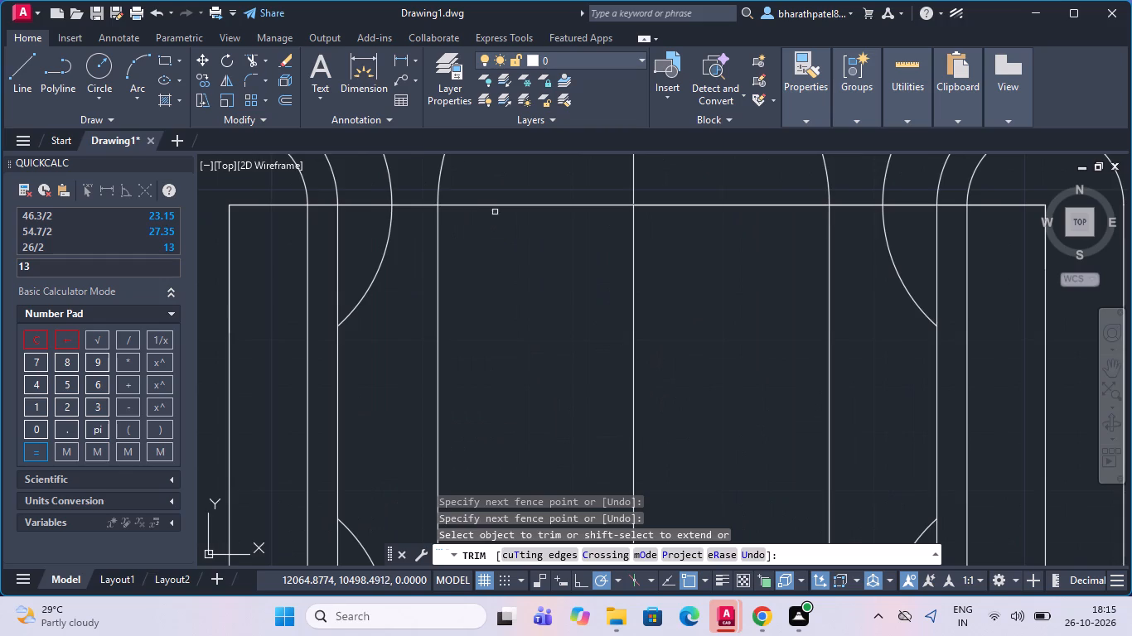
{"action": "scroll", "coordinate": [492, 217], "scroll_direction": "down", "scroll_amount": 2}
{"action": "scroll", "coordinate": [420, 237], "scroll_direction": "up", "scroll_amount": 2}
{"action": "scroll", "coordinate": [425, 234], "scroll_direction": "down", "scroll_amount": 2}
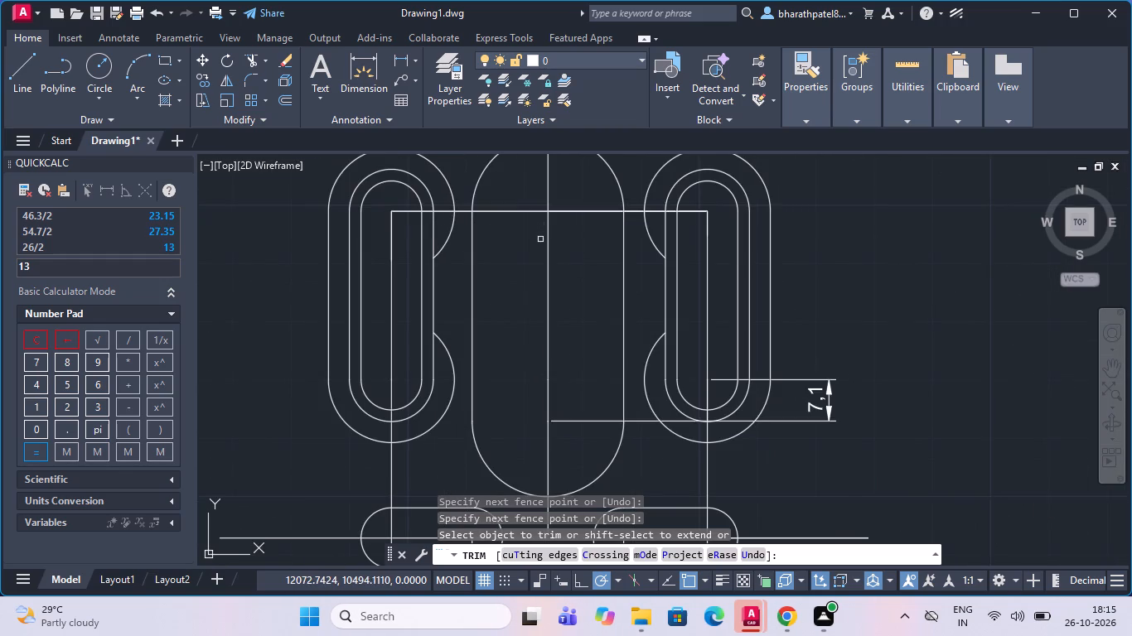
{"action": "scroll", "coordinate": [540, 241], "scroll_direction": "down", "scroll_amount": 2}
{"action": "scroll", "coordinate": [515, 199], "scroll_direction": "up", "scroll_amount": 2}
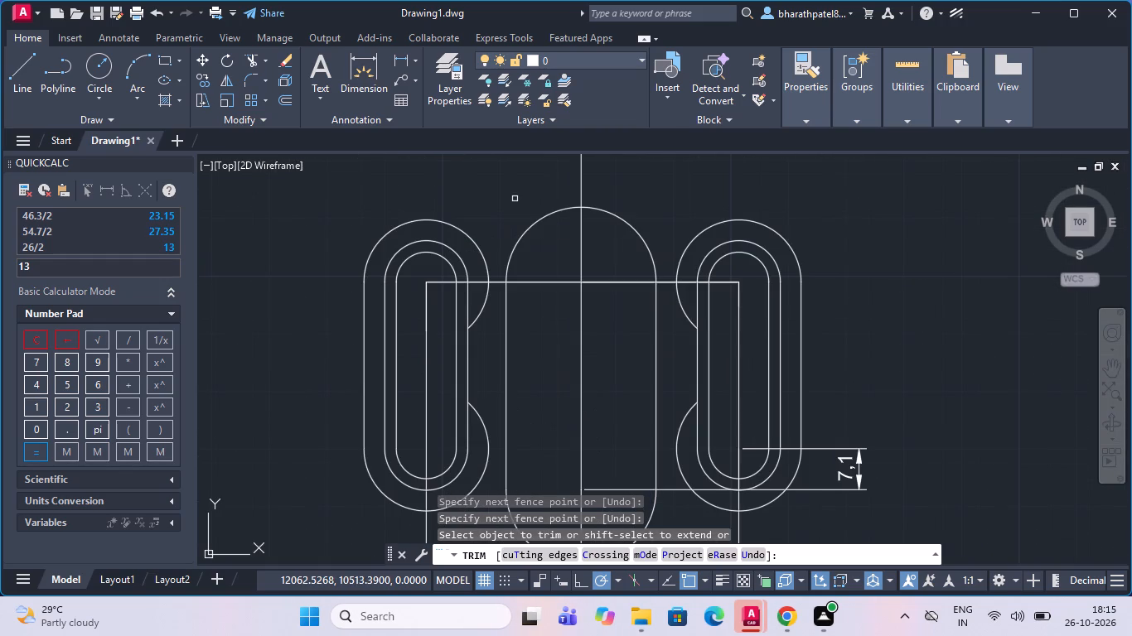
{"action": "scroll", "coordinate": [515, 199], "scroll_direction": "down", "scroll_amount": 2}
{"action": "scroll", "coordinate": [494, 282], "scroll_direction": "up", "scroll_amount": 3}
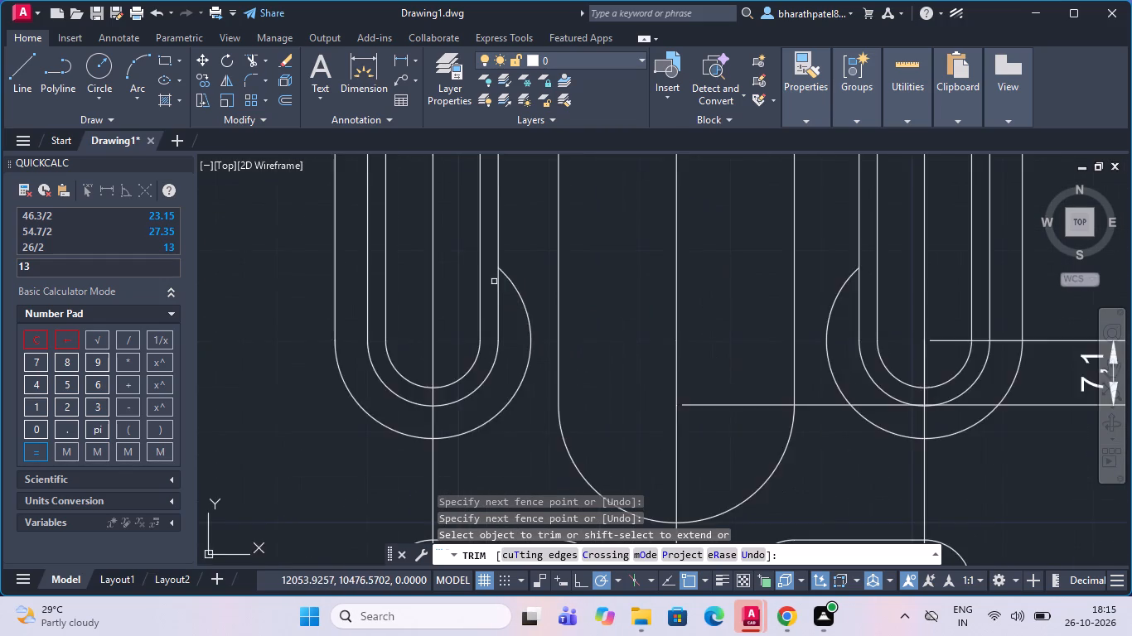
{"action": "scroll", "coordinate": [492, 282], "scroll_direction": "down", "scroll_amount": 2}
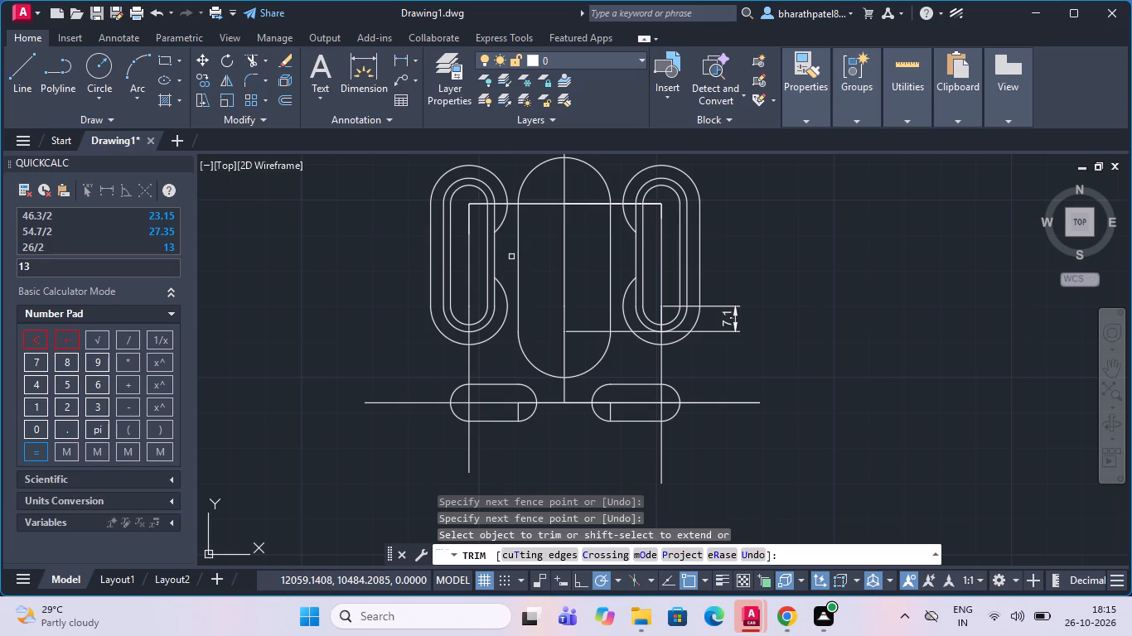
{"action": "scroll", "coordinate": [511, 257], "scroll_direction": "up", "scroll_amount": 1}
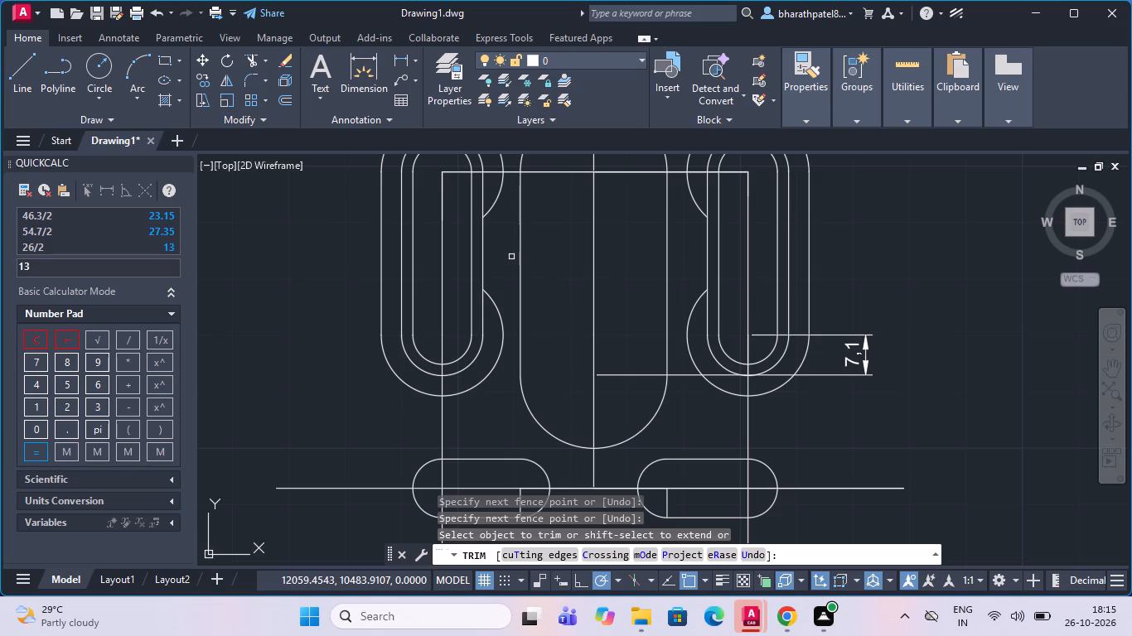
{"action": "scroll", "coordinate": [493, 274], "scroll_direction": "down", "scroll_amount": 2}
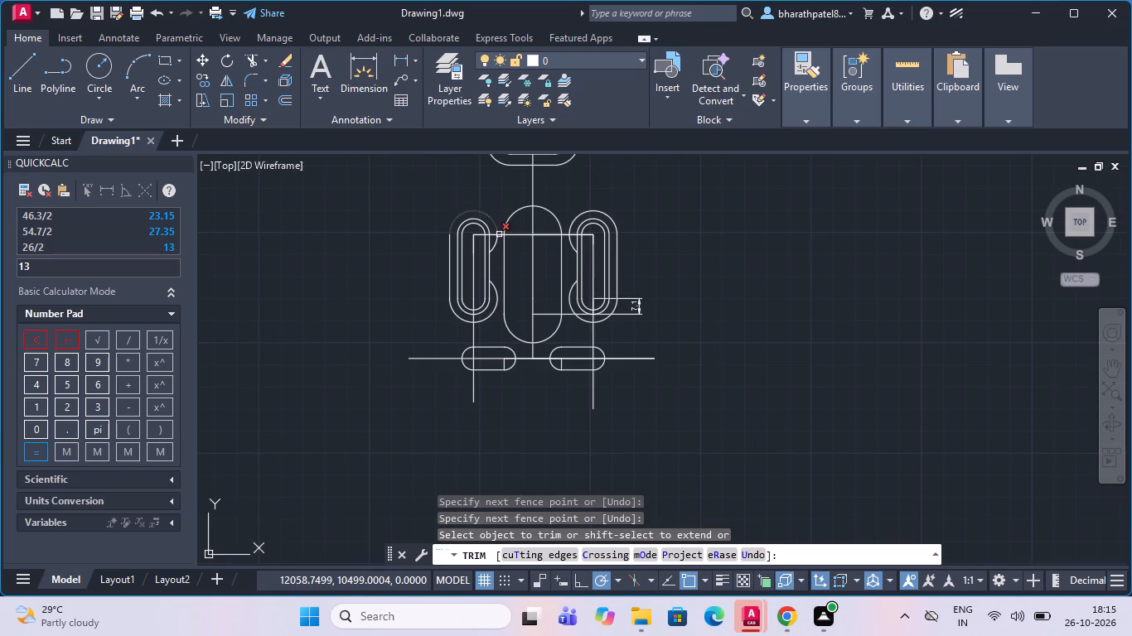
{"action": "scroll", "coordinate": [499, 234], "scroll_direction": "up", "scroll_amount": 3}
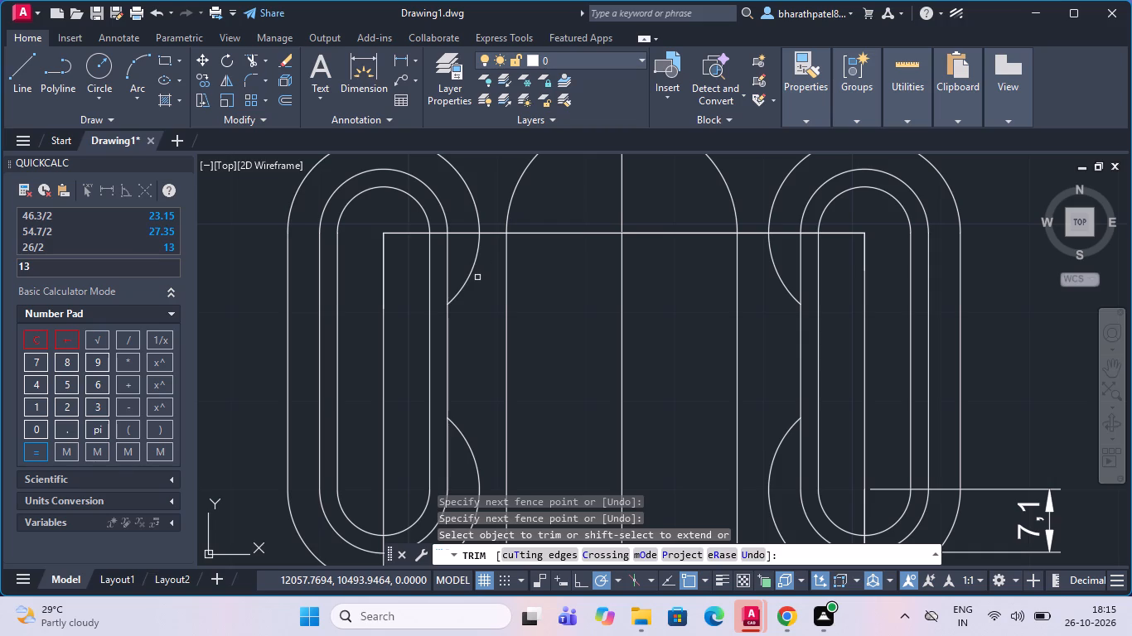
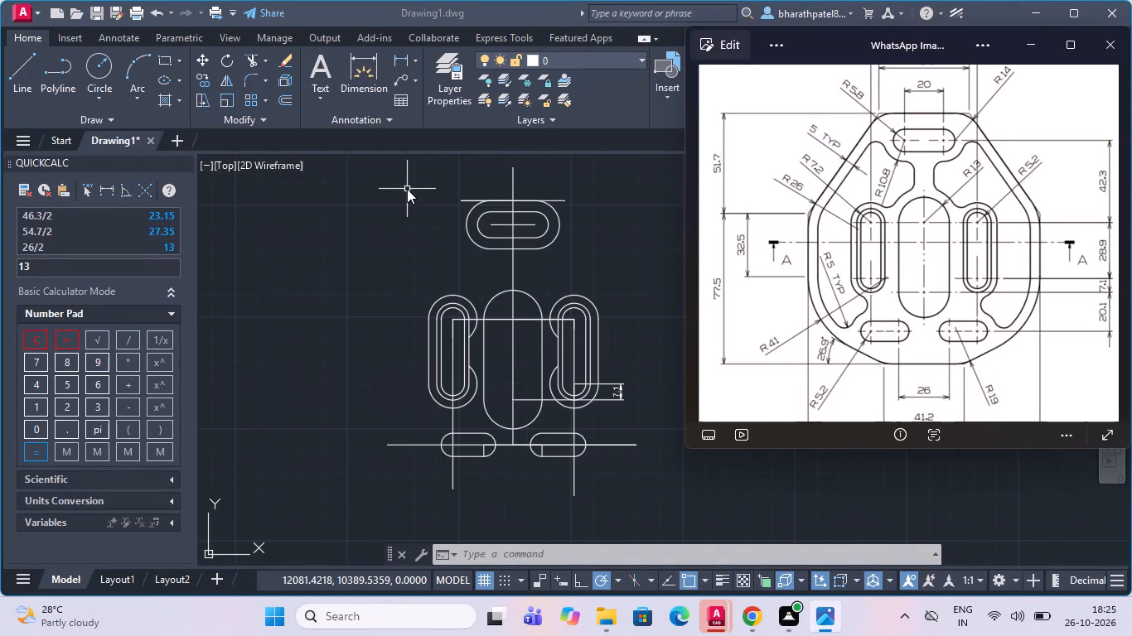
Compare the drawn slots with the reference image, examining the outer profile's widths, heights and radii and the R5 TYP inner pocket corners.
{"action": "scroll", "coordinate": [418, 224], "scroll_direction": "down", "scroll_amount": 1}
{"action": "scroll", "coordinate": [443, 184], "scroll_direction": "up", "scroll_amount": 2}
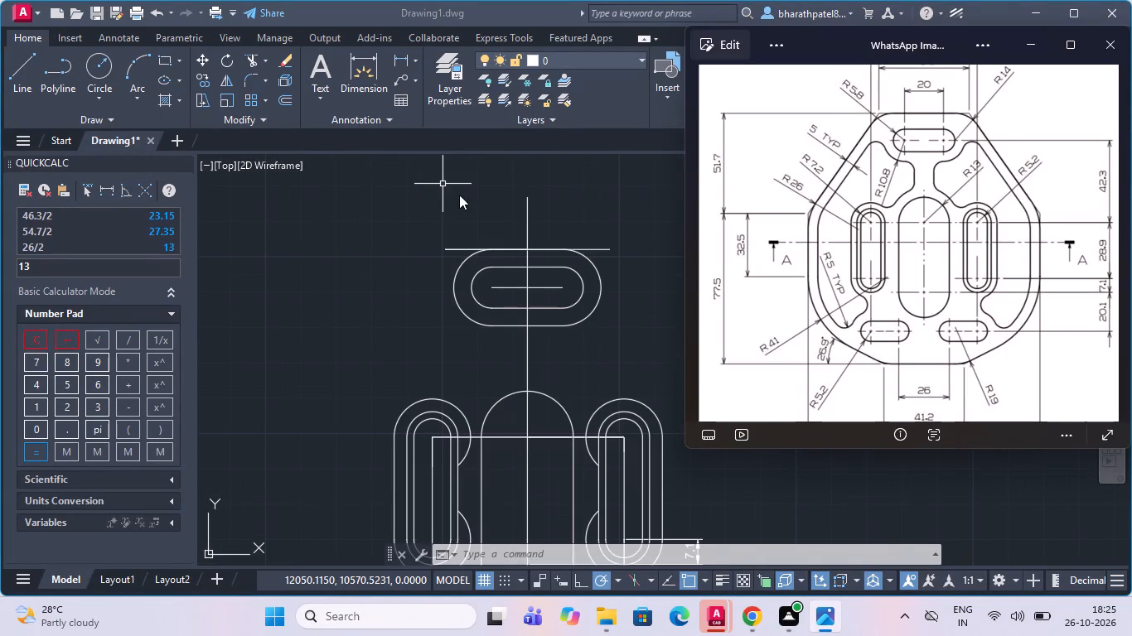
{"action": "scroll", "coordinate": [505, 214], "scroll_direction": "down", "scroll_amount": 1}
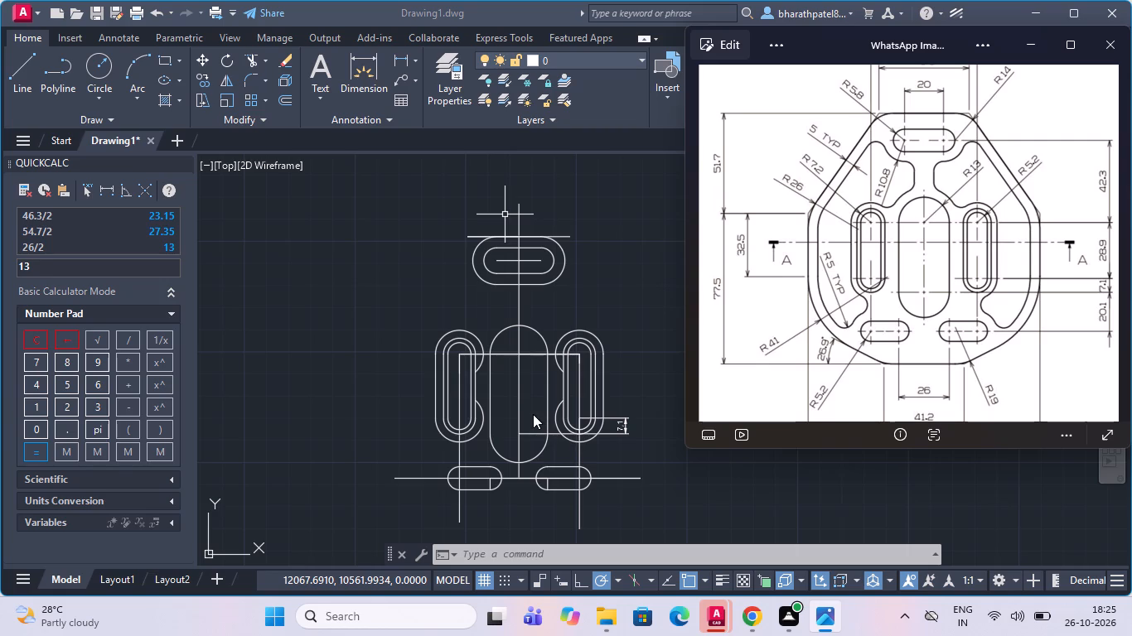
{"action": "scroll", "coordinate": [472, 404], "scroll_direction": "down", "scroll_amount": 1}
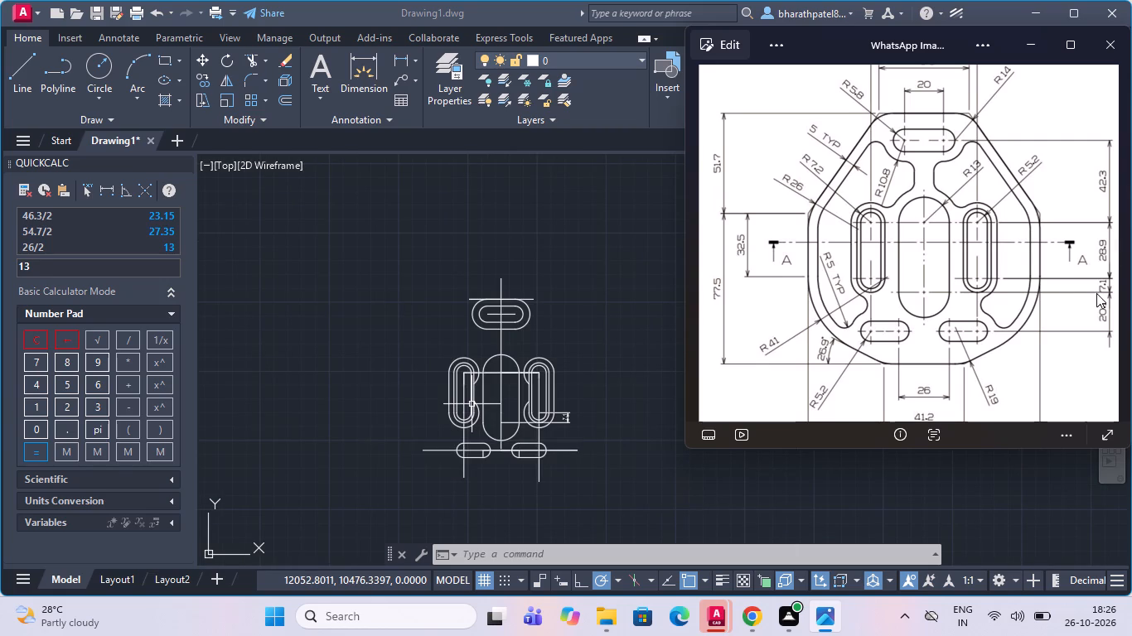
{"action": "scroll", "coordinate": [1030, 300], "scroll_direction": "down", "scroll_amount": 1}
{"action": "scroll", "coordinate": [1058, 266], "scroll_direction": "up", "scroll_amount": 1}
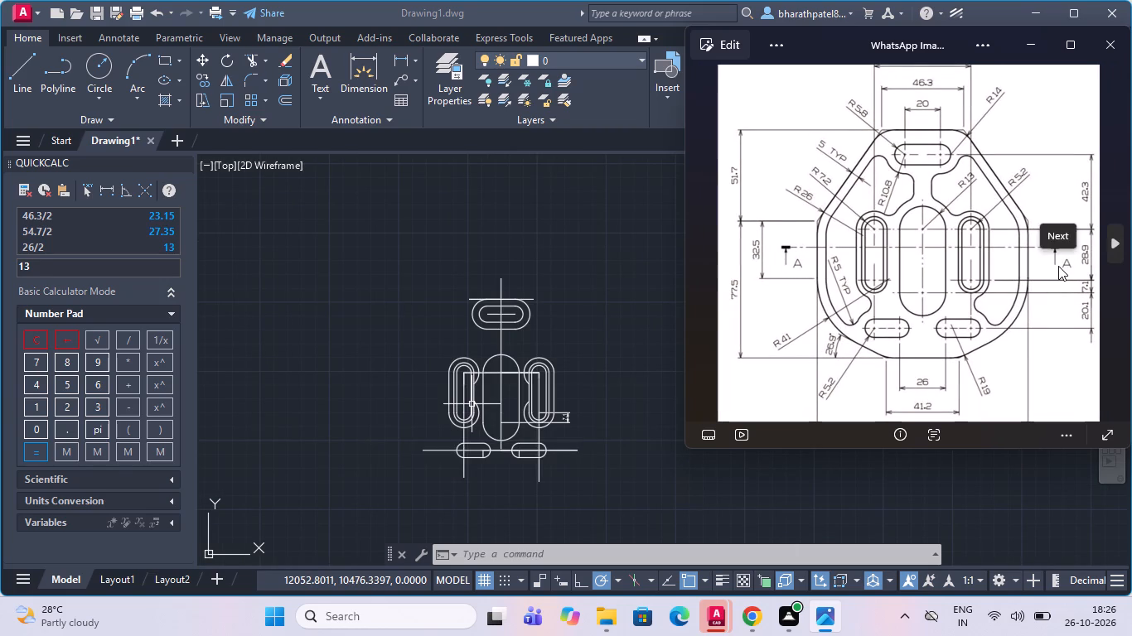
{"action": "scroll", "coordinate": [1040, 261], "scroll_direction": "up", "scroll_amount": 1}
{"action": "scroll", "coordinate": [1000, 218], "scroll_direction": "down", "scroll_amount": 1}
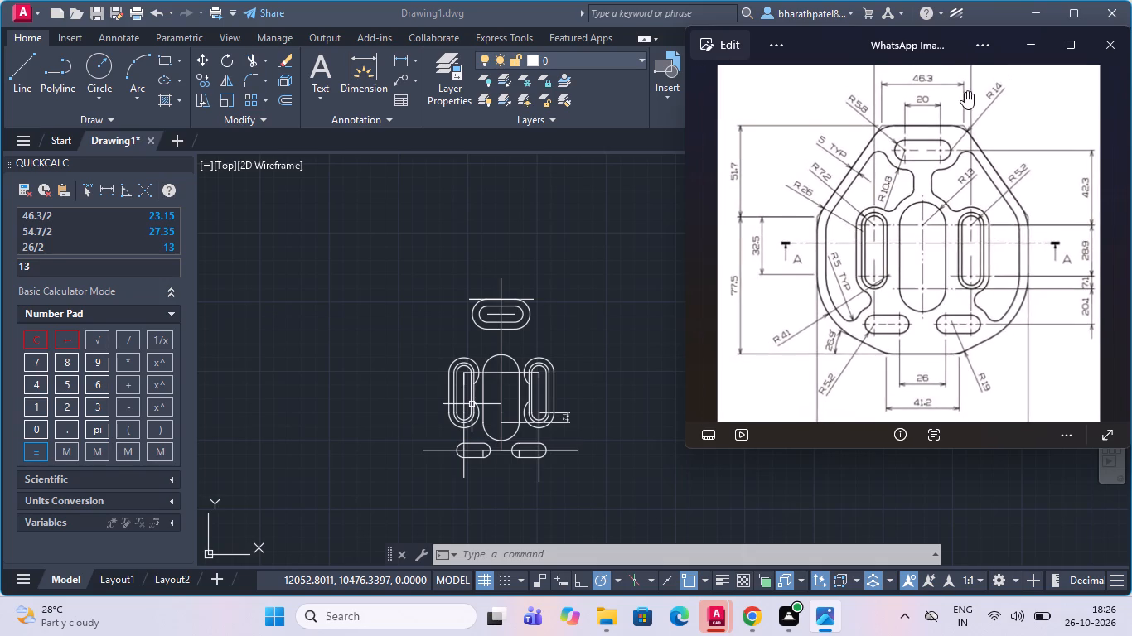
{"action": "scroll", "coordinate": [960, 92], "scroll_direction": "down", "scroll_amount": 1}
{"action": "scroll", "coordinate": [982, 236], "scroll_direction": "down", "scroll_amount": 2}
{"action": "scroll", "coordinate": [946, 77], "scroll_direction": "up", "scroll_amount": 2}
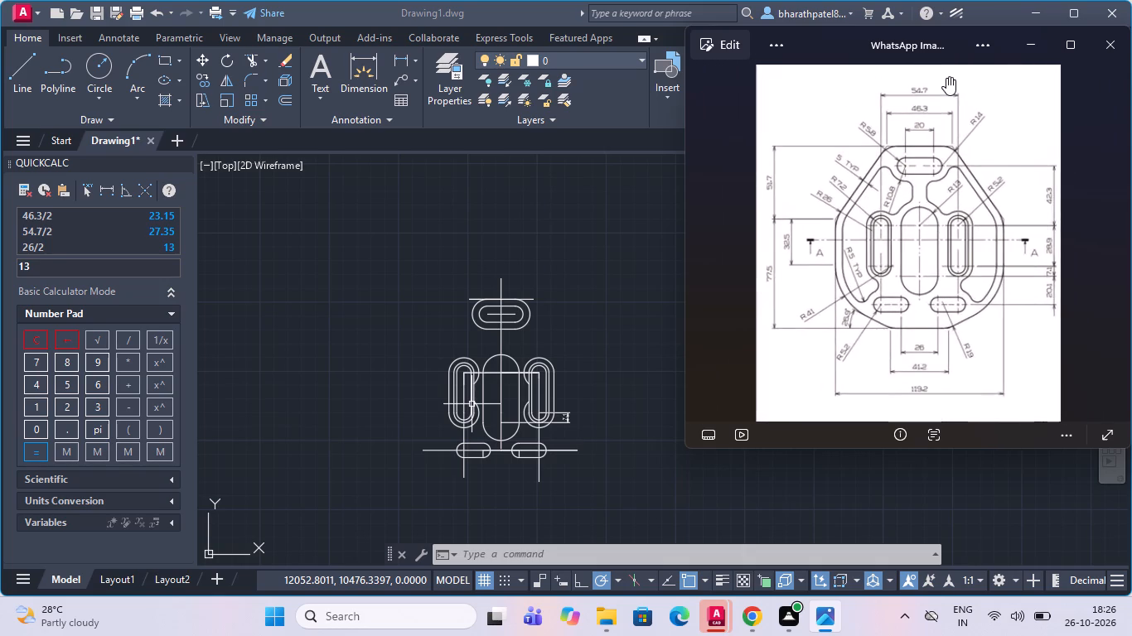
{"action": "scroll", "coordinate": [937, 86], "scroll_direction": "up", "scroll_amount": 2}
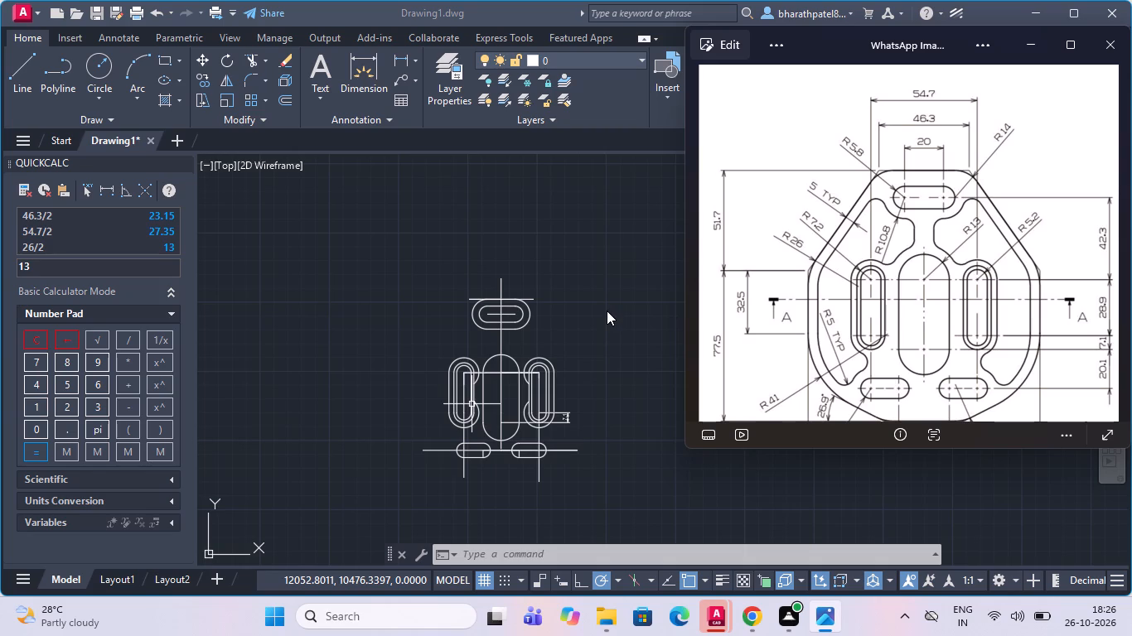
{"action": "scroll", "coordinate": [607, 311], "scroll_direction": "down", "scroll_amount": 1}
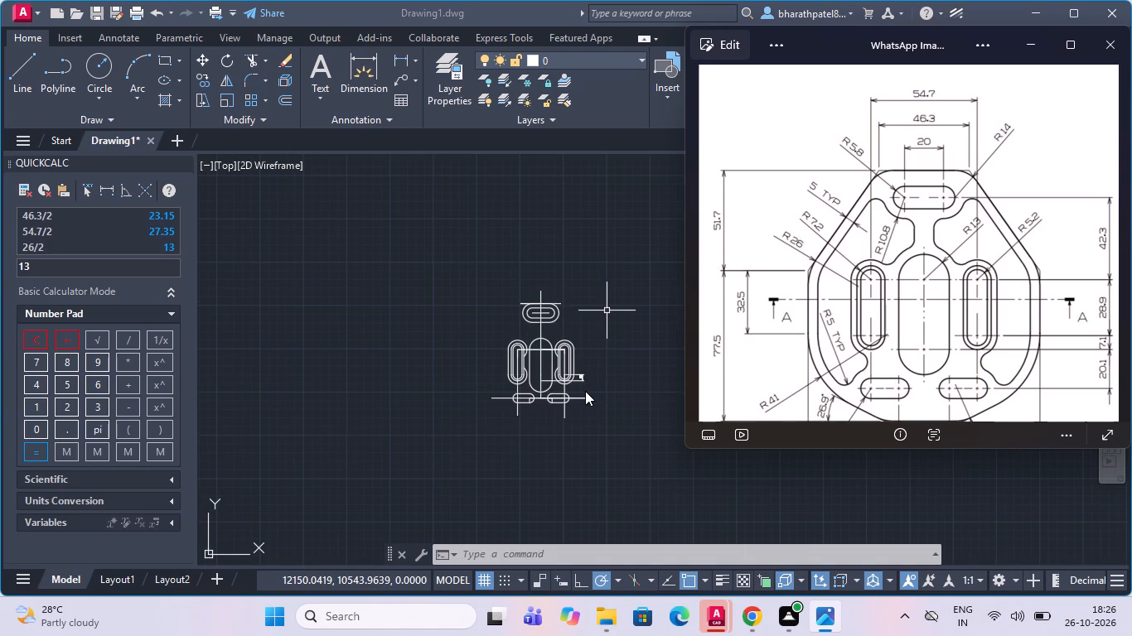
{"action": "scroll", "coordinate": [585, 391], "scroll_direction": "up", "scroll_amount": 3}
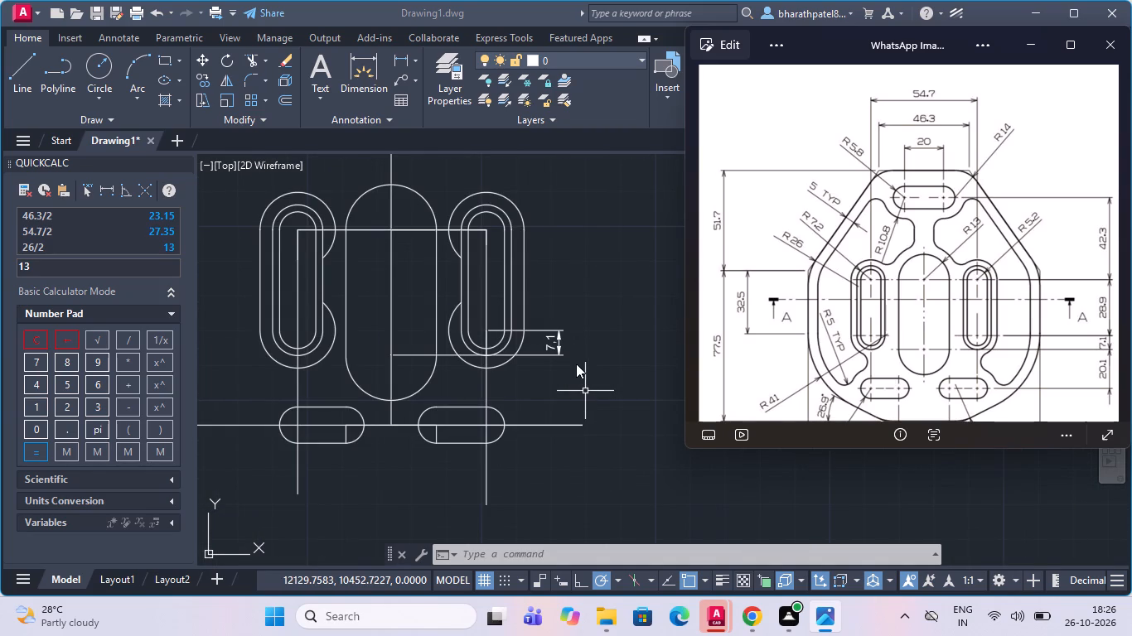
{"action": "scroll", "coordinate": [829, 317], "scroll_direction": "down", "scroll_amount": 1}
{"action": "scroll", "coordinate": [850, 384], "scroll_direction": "up", "scroll_amount": 2}
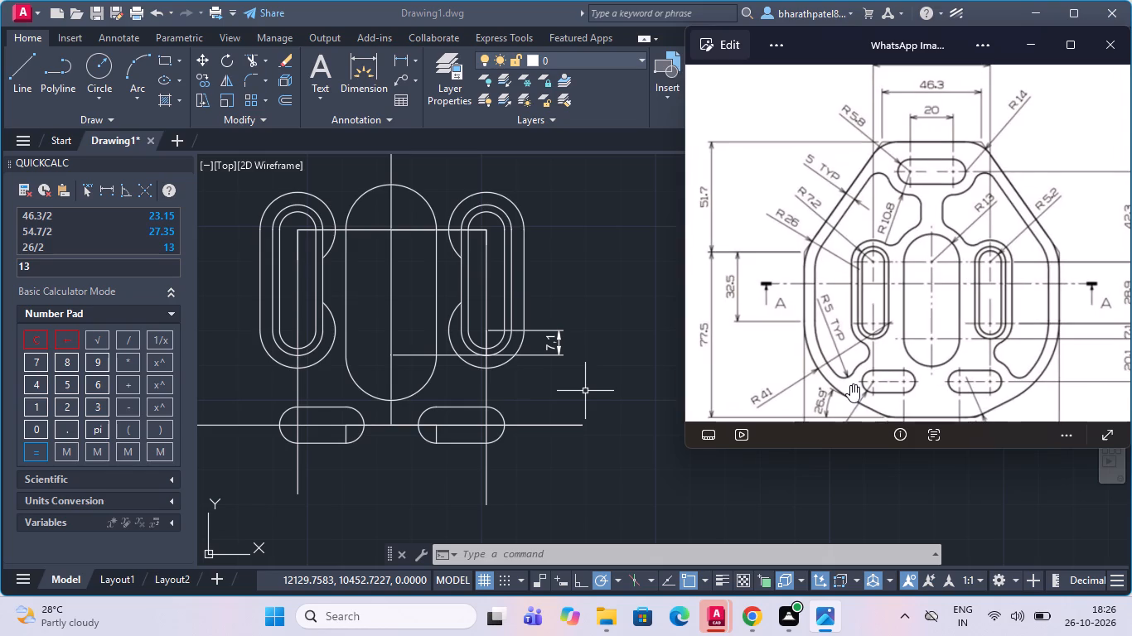
{"action": "scroll", "coordinate": [847, 376], "scroll_direction": "up", "scroll_amount": 3}
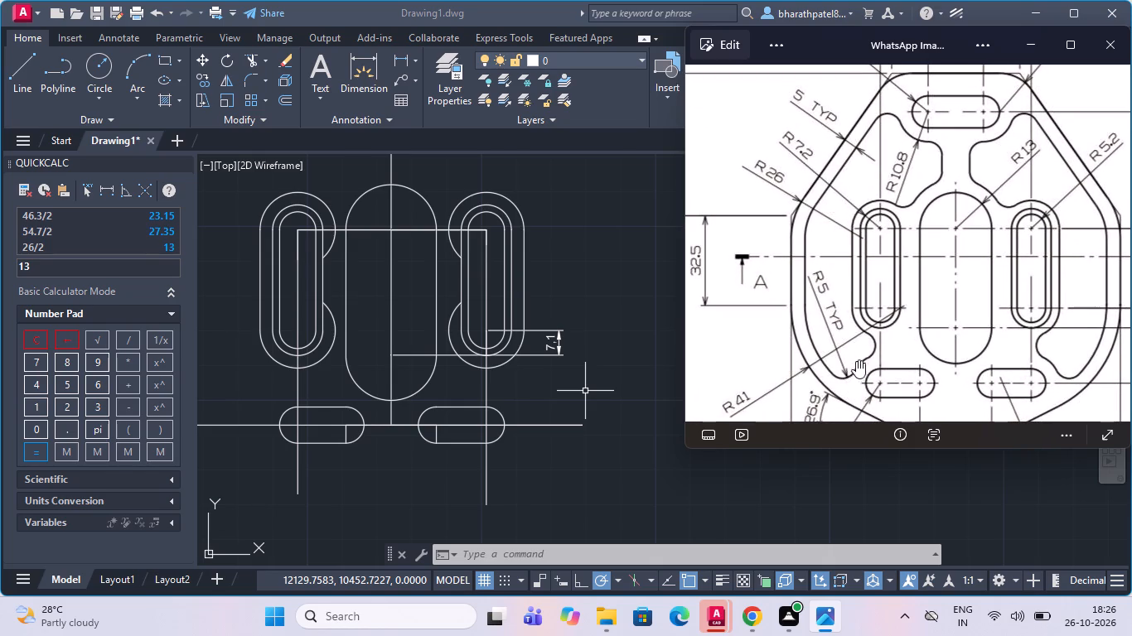
{"action": "scroll", "coordinate": [856, 361], "scroll_direction": "down", "scroll_amount": 2}
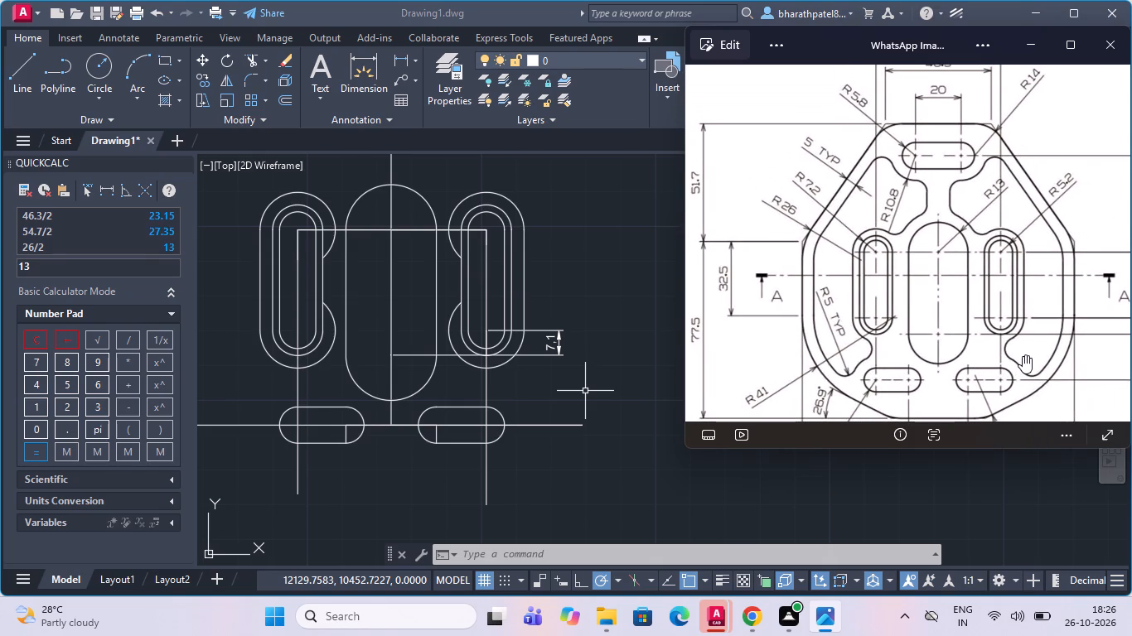
{"action": "scroll", "coordinate": [1018, 355], "scroll_direction": "down", "scroll_amount": 2}
{"action": "scroll", "coordinate": [859, 312], "scroll_direction": "up", "scroll_amount": 2}
{"action": "scroll", "coordinate": [859, 312], "scroll_direction": "down", "scroll_amount": 3}
{"action": "scroll", "coordinate": [1029, 279], "scroll_direction": "up", "scroll_amount": 1}
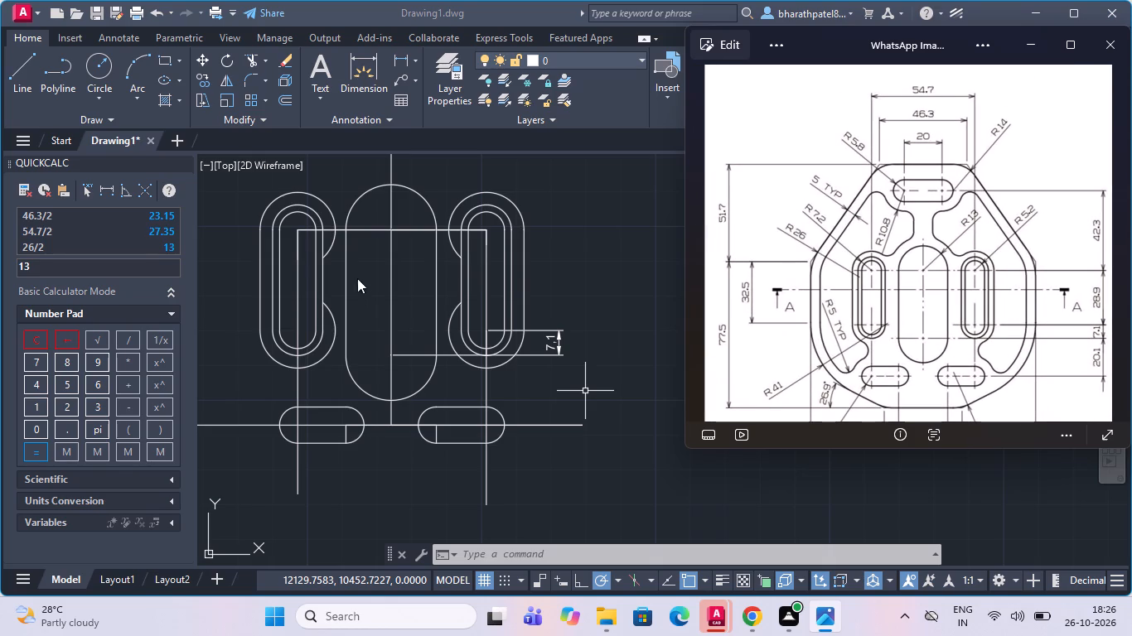
{"action": "scroll", "coordinate": [463, 276], "scroll_direction": "down", "scroll_amount": 1}
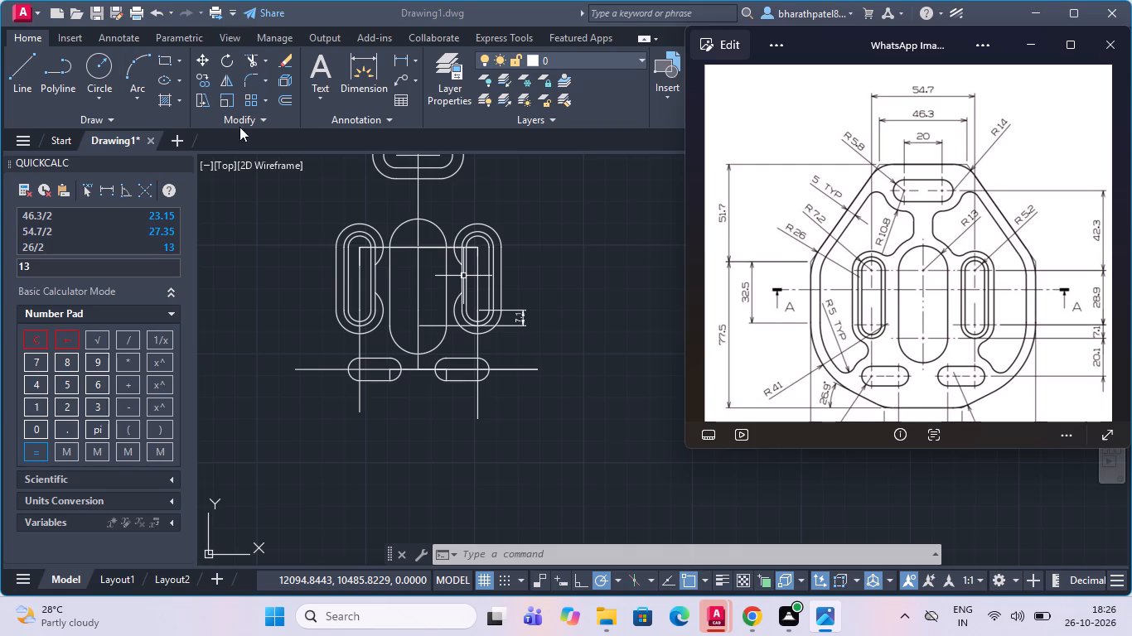
{"action": "left_click", "coordinate": [25, 62]}
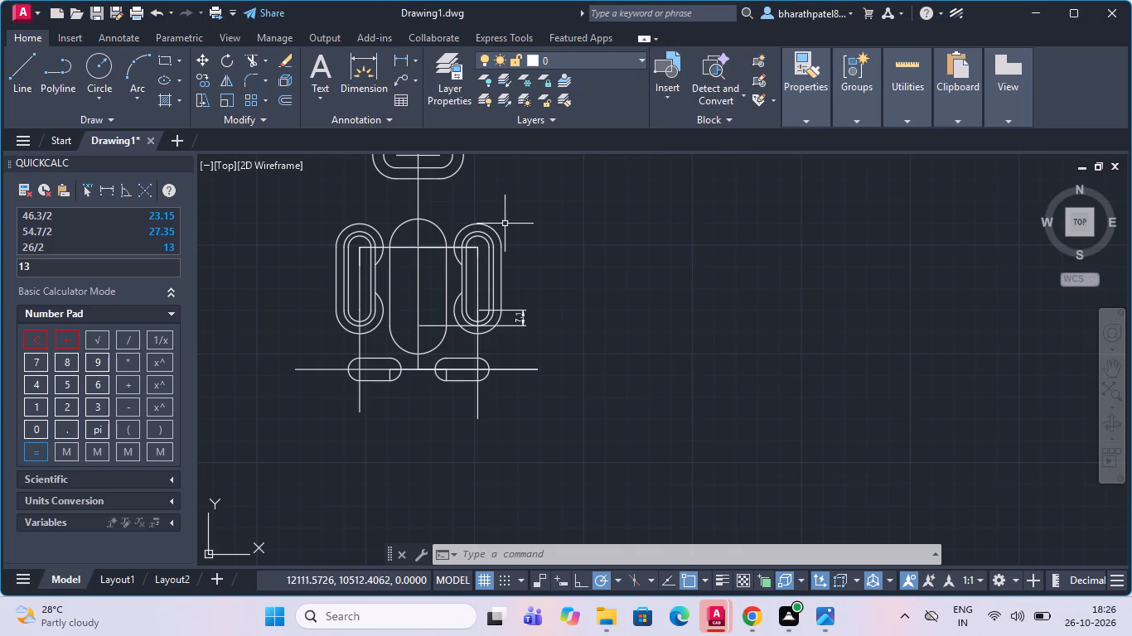
{"action": "left_click", "coordinate": [827, 616]}
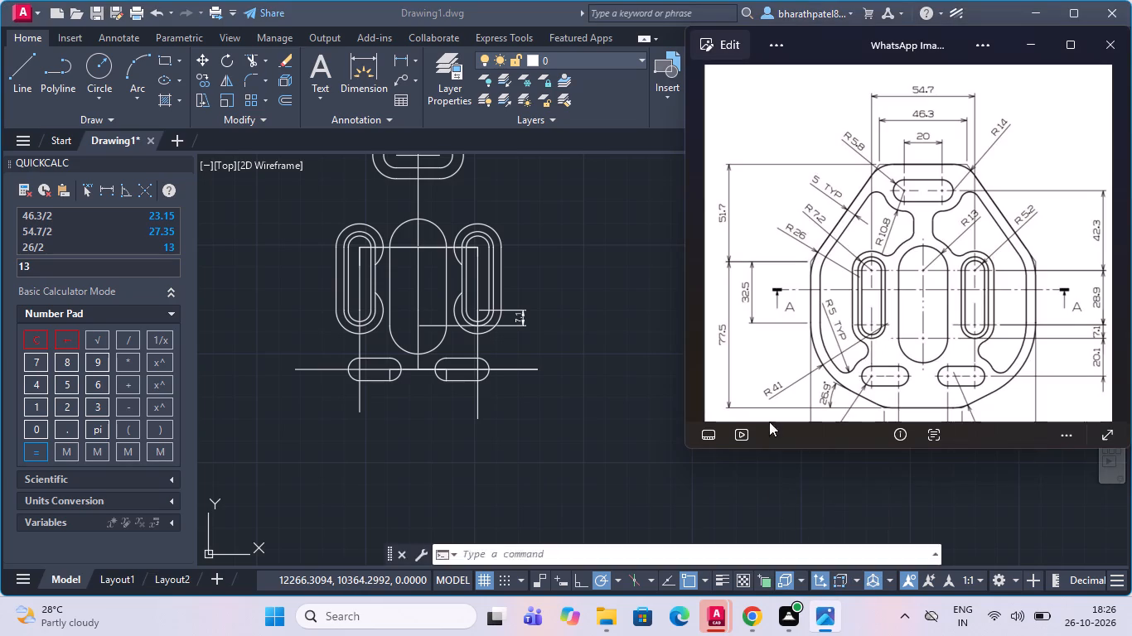
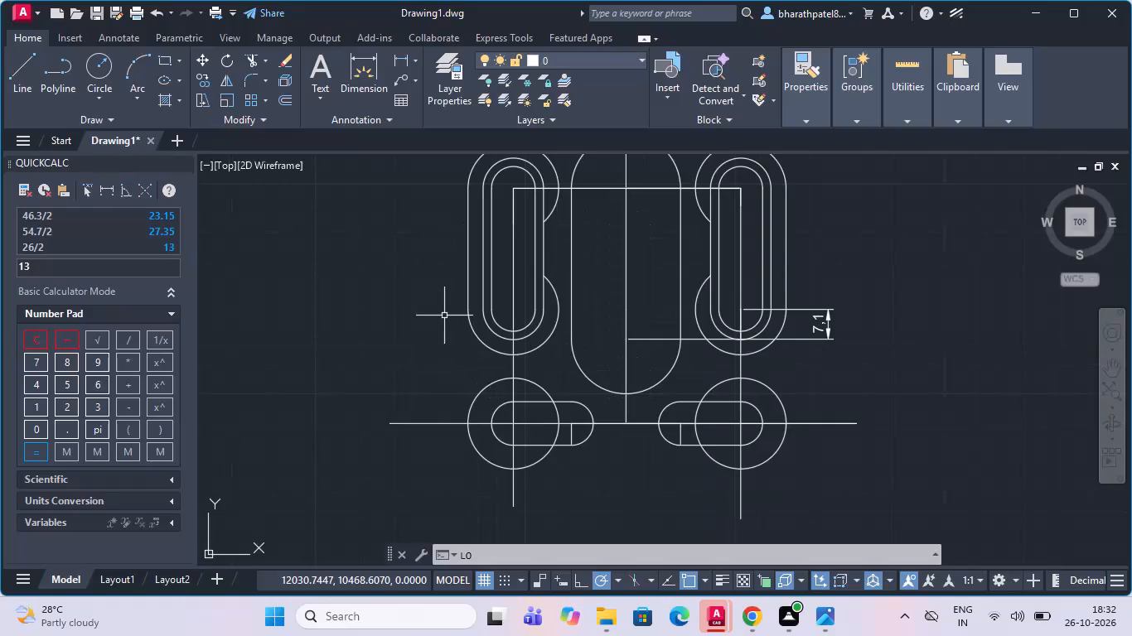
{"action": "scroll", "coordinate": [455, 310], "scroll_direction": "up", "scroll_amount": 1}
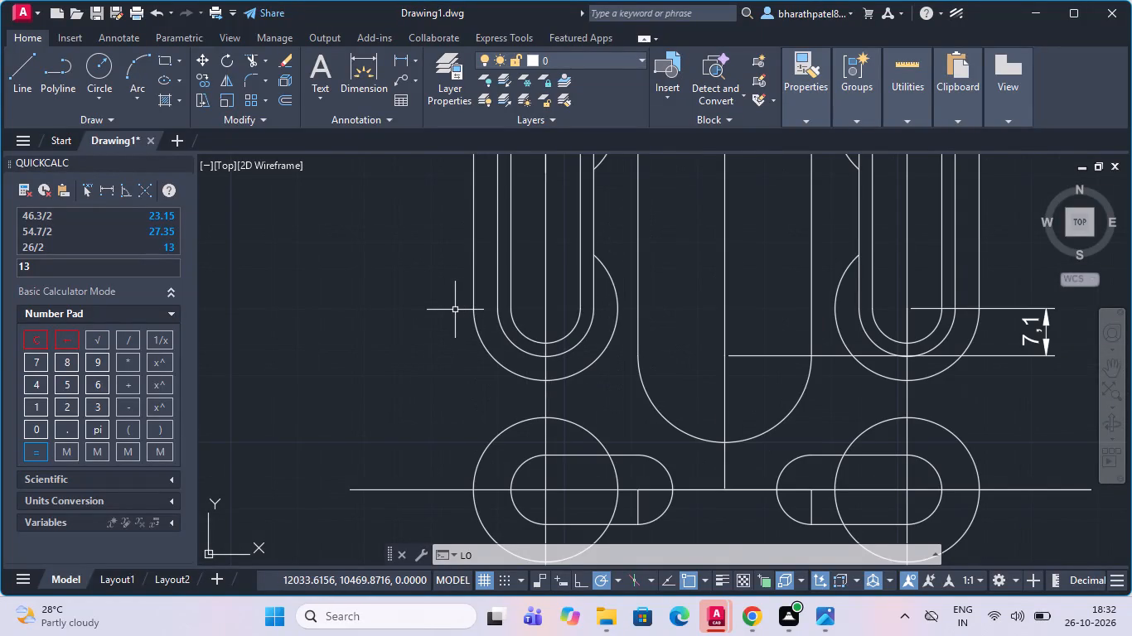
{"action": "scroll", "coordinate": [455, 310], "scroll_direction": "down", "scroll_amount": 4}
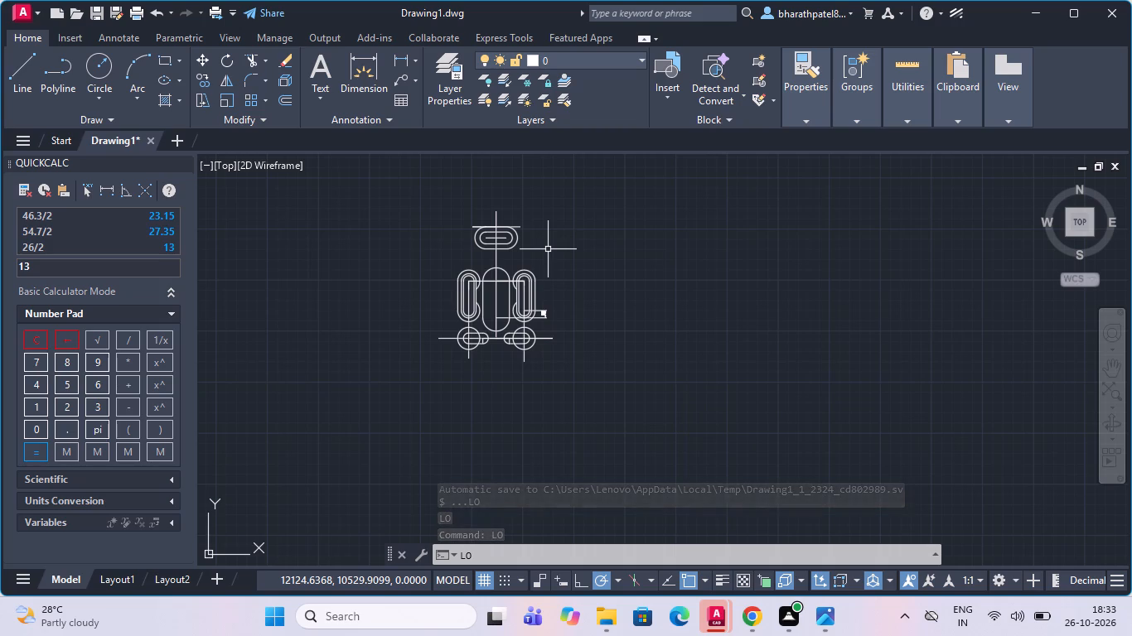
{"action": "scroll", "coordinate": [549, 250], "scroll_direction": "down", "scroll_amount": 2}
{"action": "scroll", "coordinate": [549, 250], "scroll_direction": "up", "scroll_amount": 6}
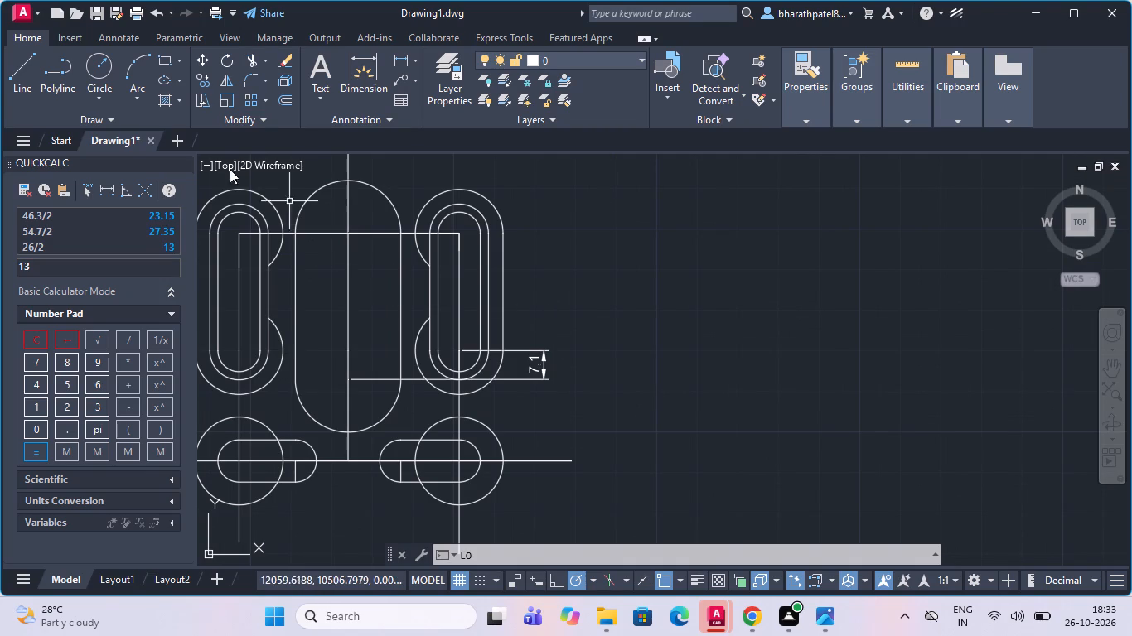
Draw a horizontal line about 31 units long outward from the upper arc centre of the right side slot.
{"action": "left_click", "coordinate": [9, 79]}
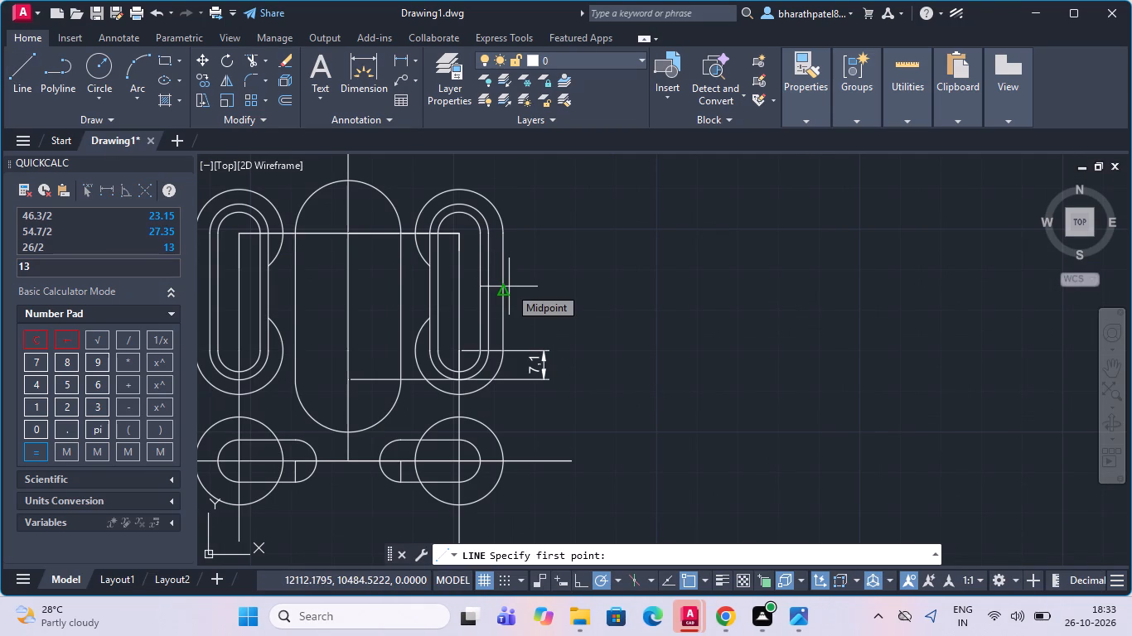
{"action": "scroll", "coordinate": [509, 288], "scroll_direction": "down", "scroll_amount": 2}
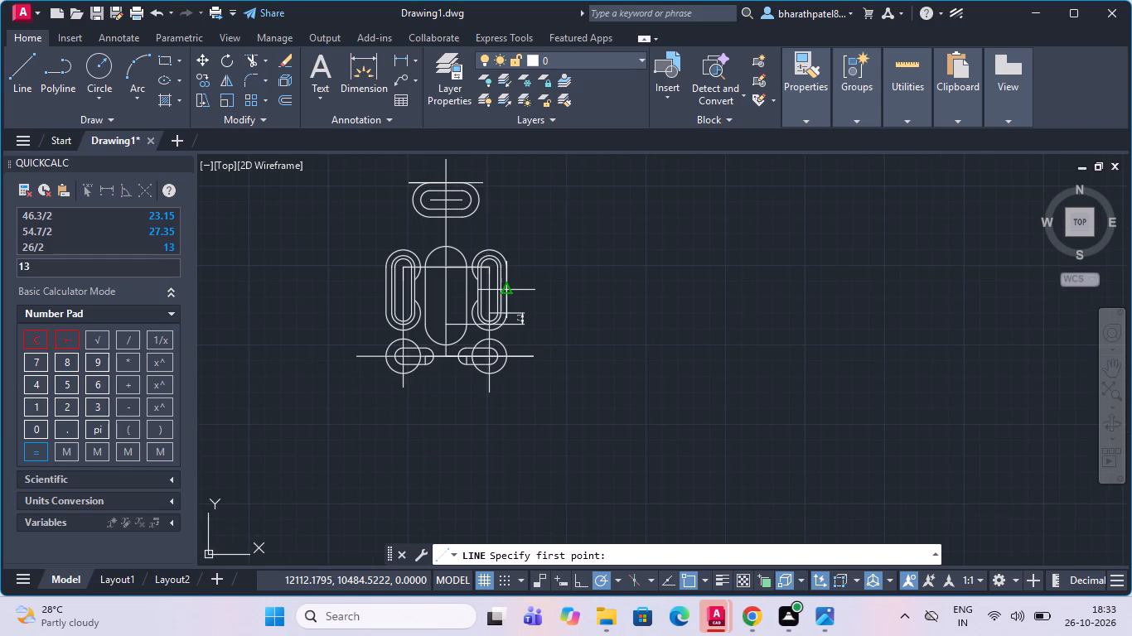
{"action": "scroll", "coordinate": [394, 280], "scroll_direction": "up", "scroll_amount": 2}
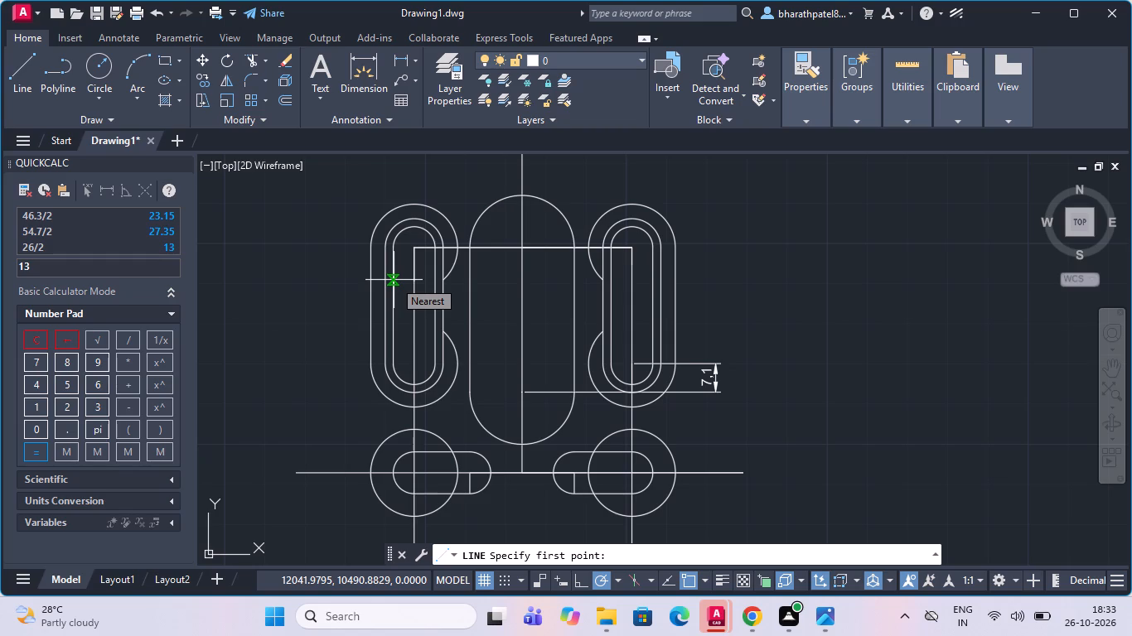
{"action": "scroll", "coordinate": [187, 287], "scroll_direction": "down", "scroll_amount": 1}
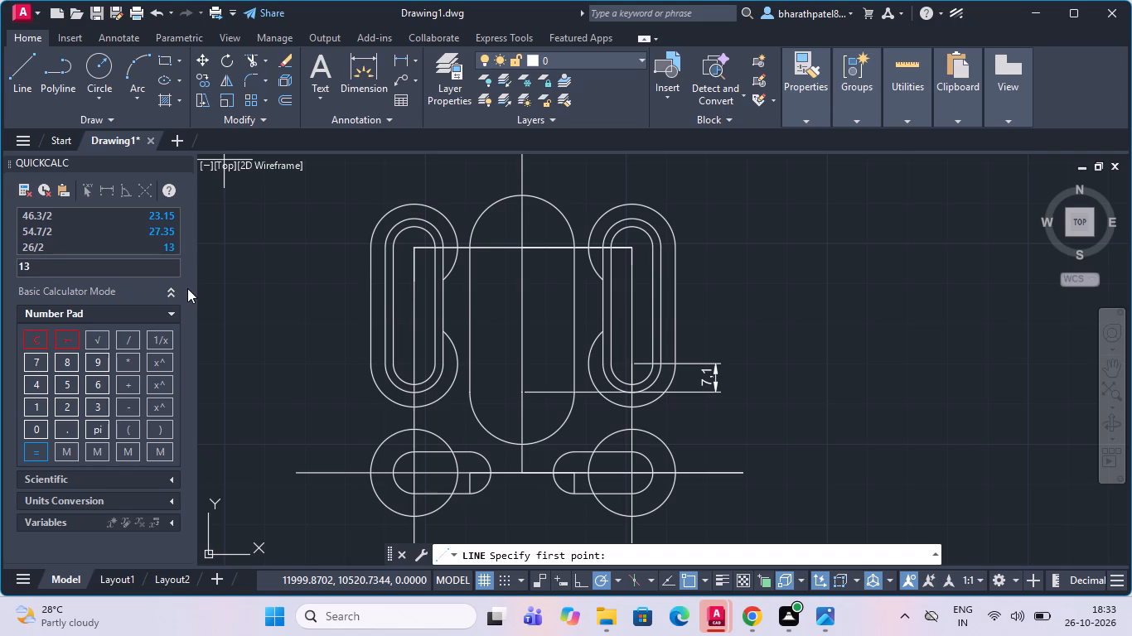
{"action": "scroll", "coordinate": [212, 262], "scroll_direction": "up", "scroll_amount": 1}
{"action": "scroll", "coordinate": [270, 287], "scroll_direction": "down", "scroll_amount": 2}
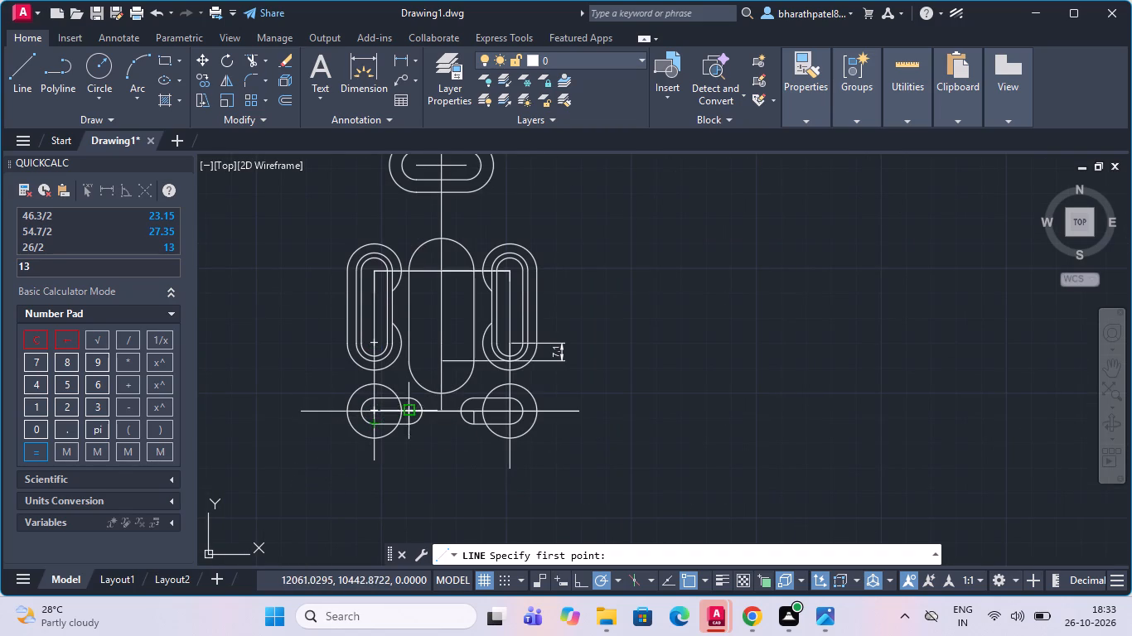
{"action": "left_click_drag", "start_coordinate": [15, 64], "coordinate": [31, 74]}
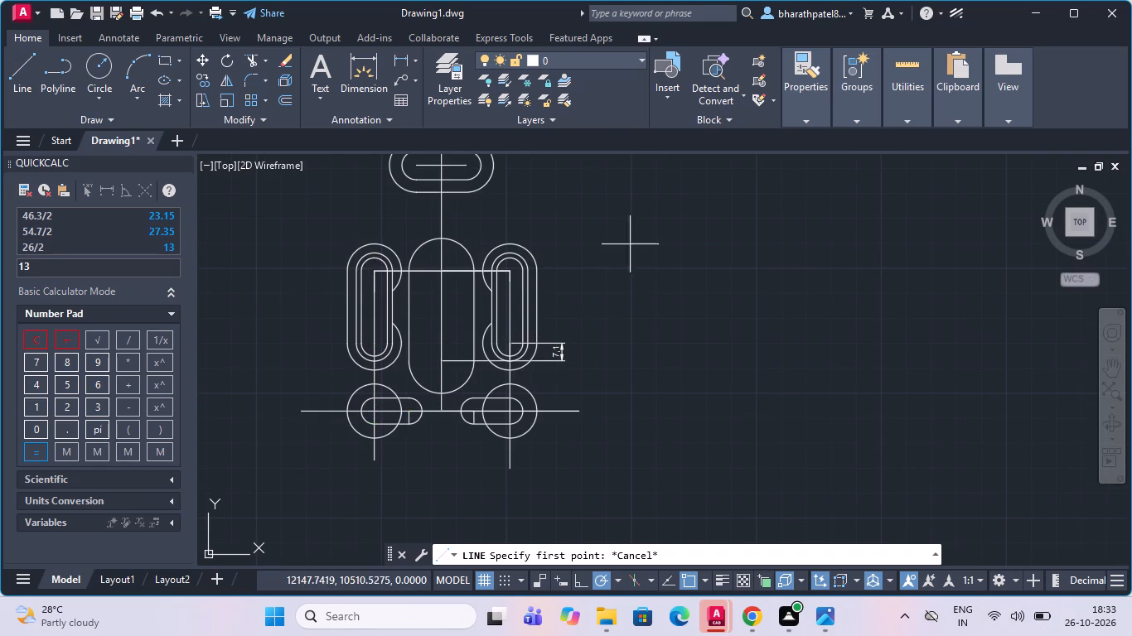
{"action": "left_click", "coordinate": [506, 266]}
{"action": "left_click", "coordinate": [588, 267]}
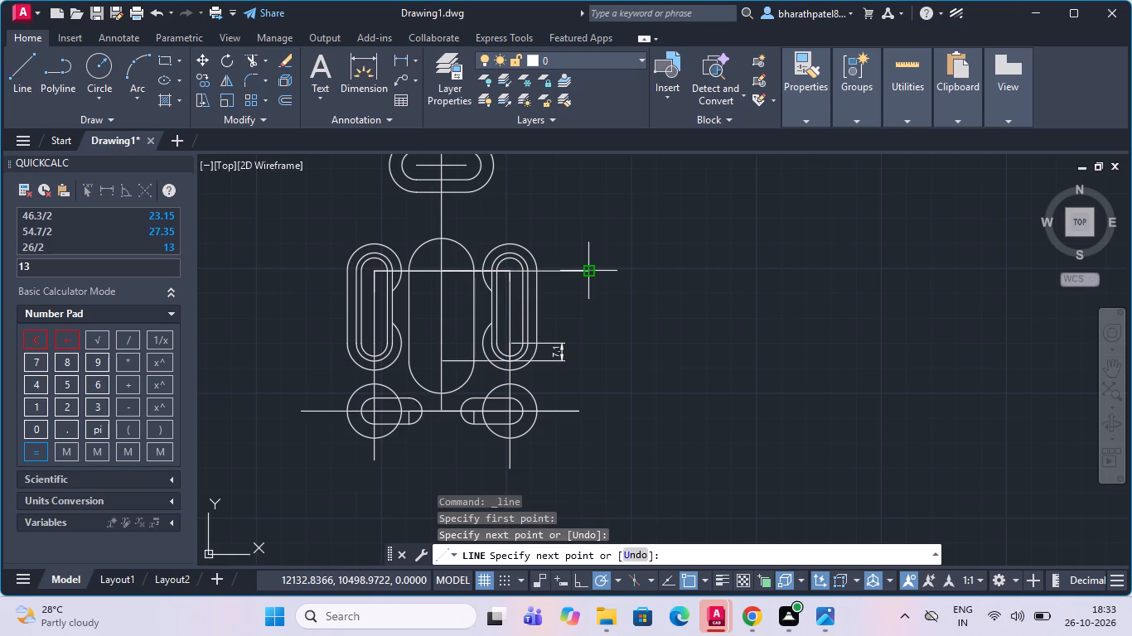
{"action": "key", "text": "Escape"}
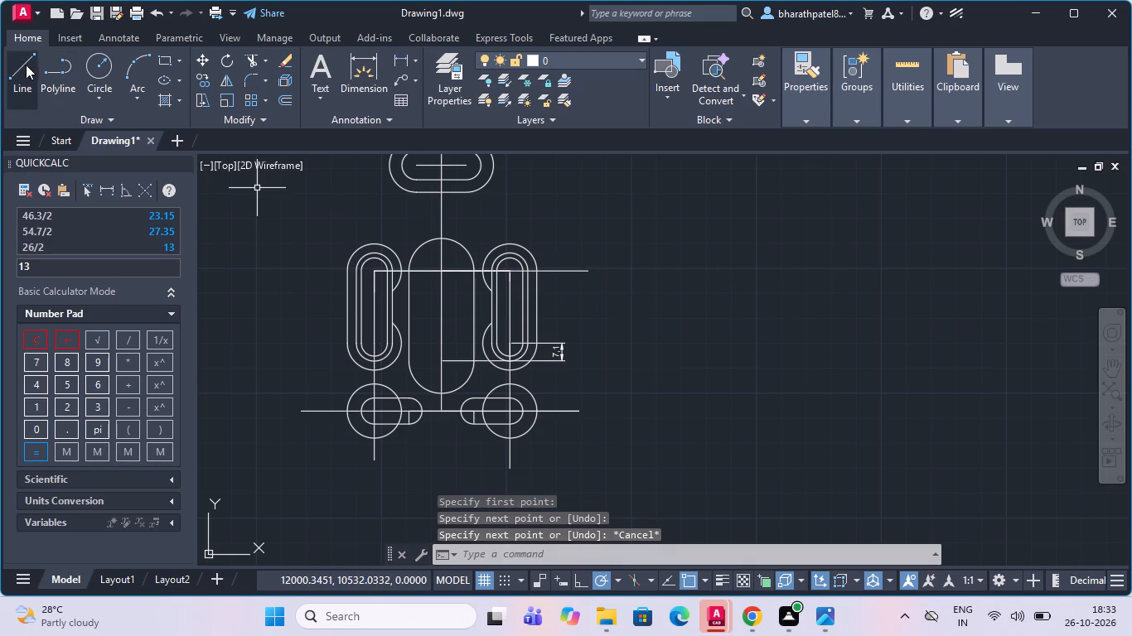
Draw a line about 25 units outward from the right side slot's lower arc centre, continuing about 48 units vertically upward.
{"action": "left_click", "coordinate": [22, 65]}
{"action": "scroll", "coordinate": [548, 342], "scroll_direction": "up", "scroll_amount": 3}
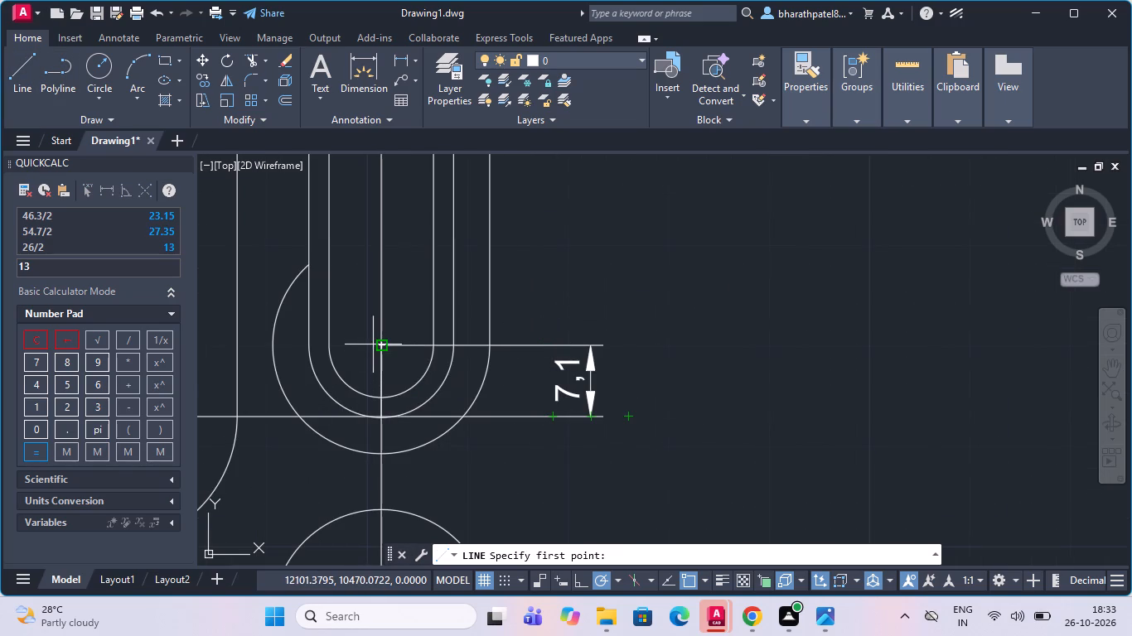
{"action": "left_click", "coordinate": [378, 344]}
{"action": "left_click", "coordinate": [636, 344]}
{"action": "scroll", "coordinate": [636, 344], "scroll_direction": "down", "scroll_amount": 4}
{"action": "left_click", "coordinate": [636, 272]}
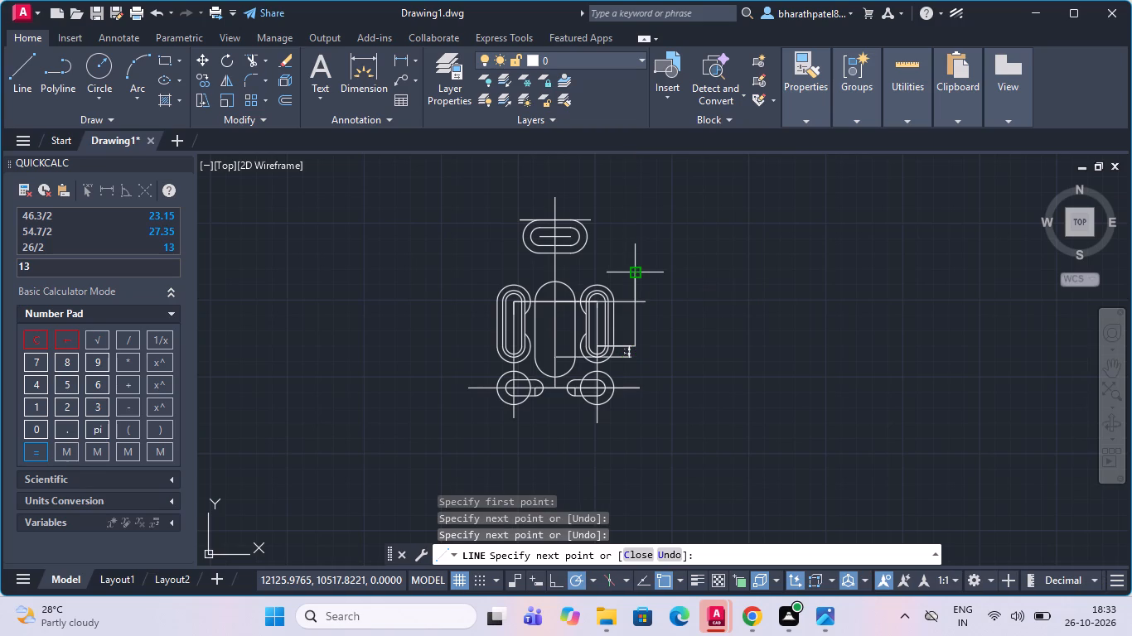
{"action": "key", "text": "Escape"}
Trim the overhanging ends of the new horizontal and vertical lines beyond their upper corner beside the right side slot.
{"action": "scroll", "coordinate": [643, 329], "scroll_direction": "up", "scroll_amount": 3}
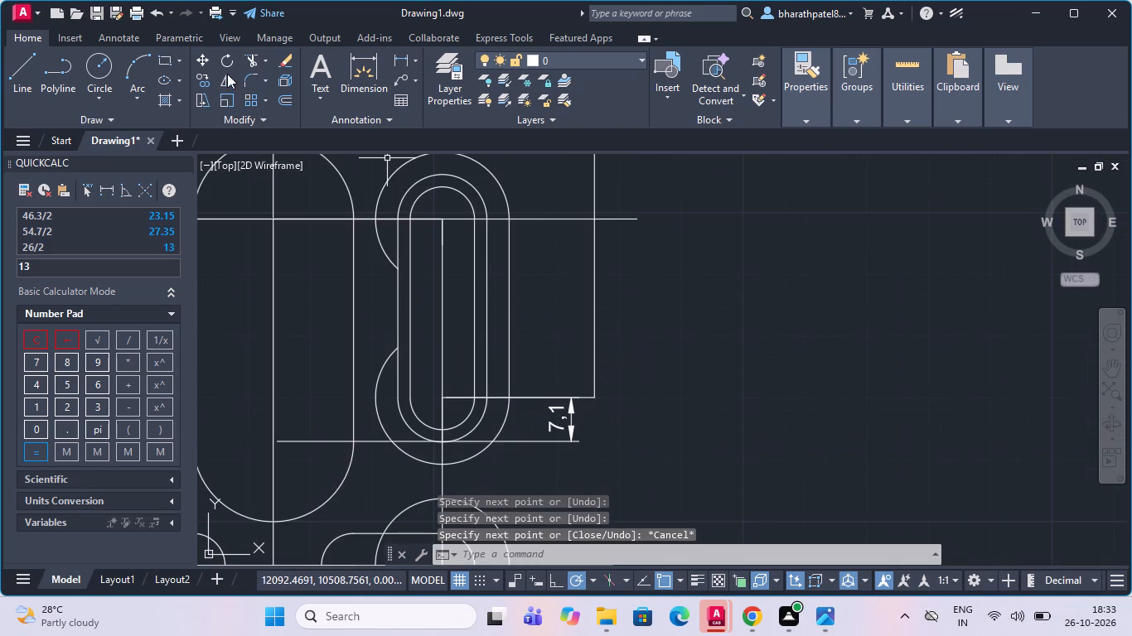
{"action": "left_click", "coordinate": [251, 64]}
{"action": "left_click_drag", "start_coordinate": [564, 194], "coordinate": [582, 198]}
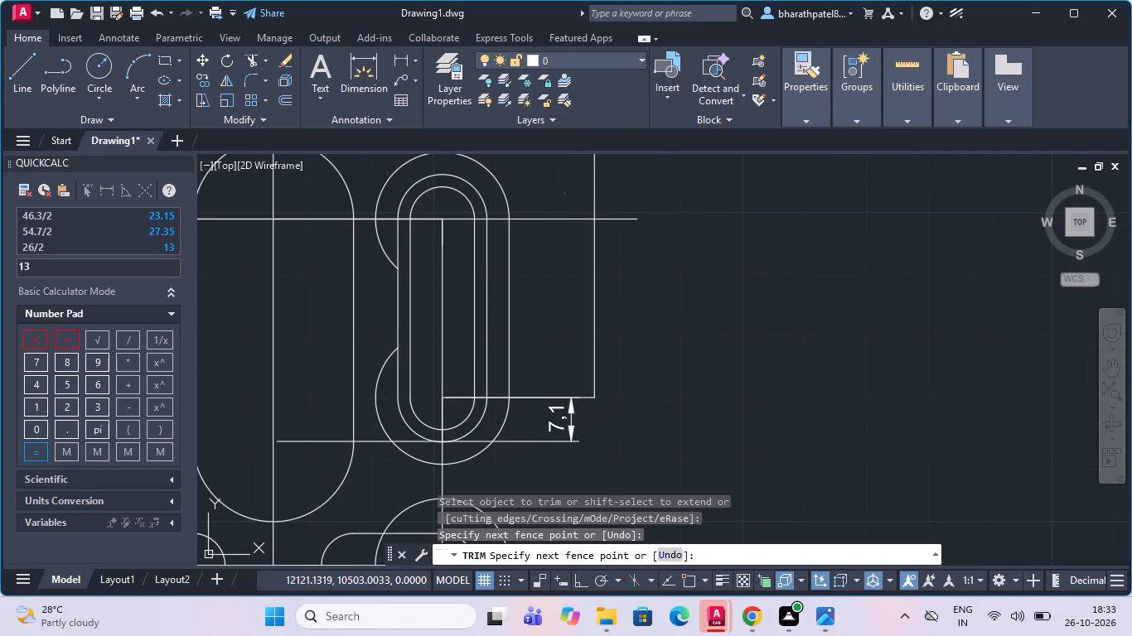
{"action": "left_click", "coordinate": [689, 267]}
{"action": "scroll", "coordinate": [686, 268], "scroll_direction": "down", "scroll_amount": 3}
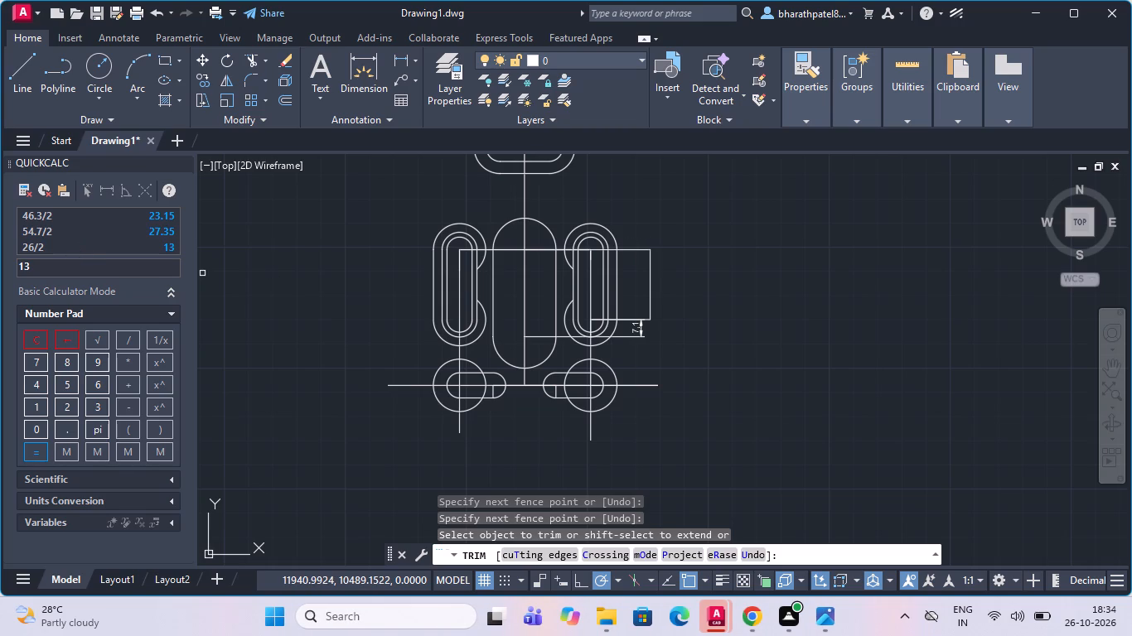
Clear the calculator and calculate half of the plate width, 119.2/2.
{"action": "left_click", "coordinate": [28, 335]}
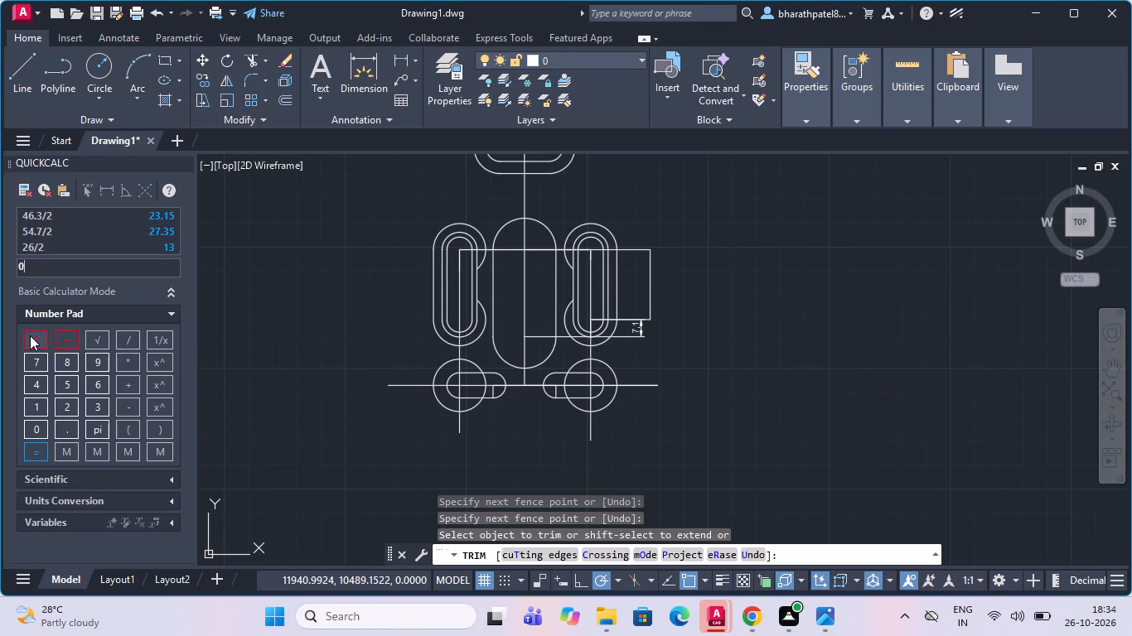
{"action": "triple_click", "coordinate": [31, 336]}
{"action": "triple_click", "coordinate": [62, 338]}
{"action": "left_click", "coordinate": [62, 338]}
{"action": "double_click", "coordinate": [33, 403]}
{"action": "left_click", "coordinate": [90, 361]}
{"action": "left_click", "coordinate": [73, 431]}
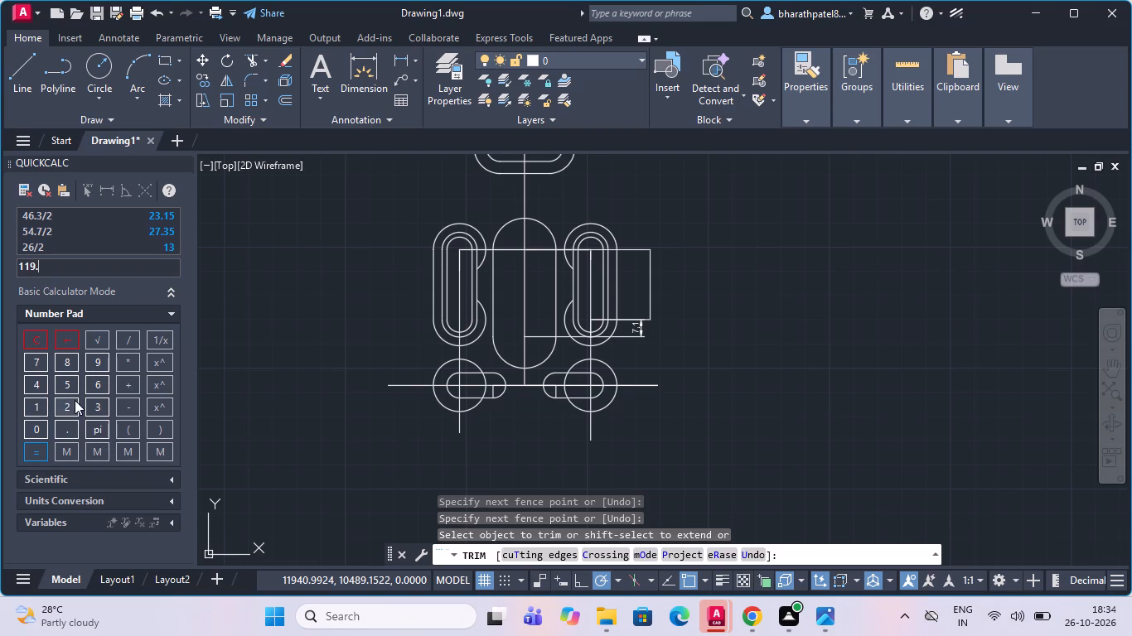
{"action": "left_click", "coordinate": [73, 400]}
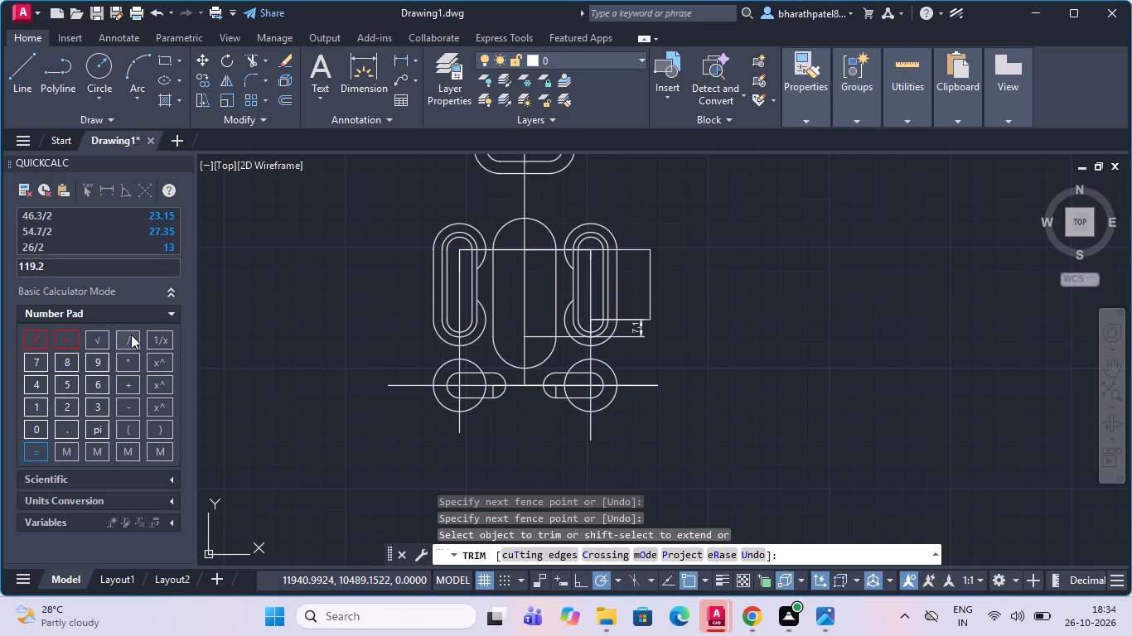
{"action": "left_click", "coordinate": [131, 335]}
{"action": "left_click", "coordinate": [69, 404]}
{"action": "left_click", "coordinate": [40, 450]}
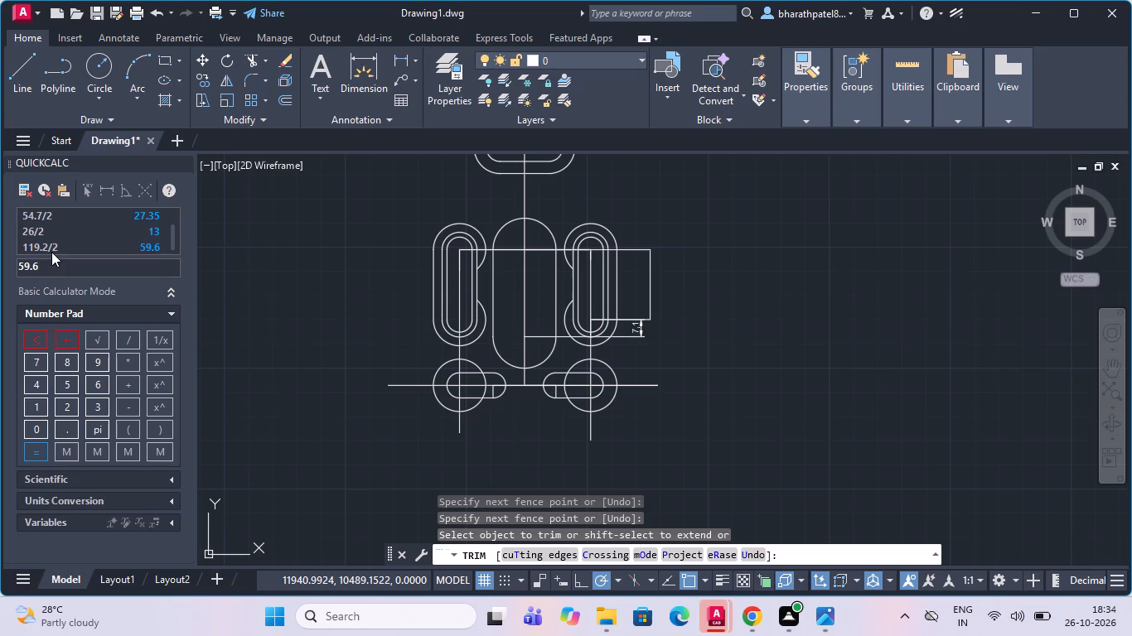
Draw a line about 55 units down from the centreline intersection between the lower slots, continuing 59.6 to the right and 119.2 back left.
{"action": "left_click", "coordinate": [23, 70]}
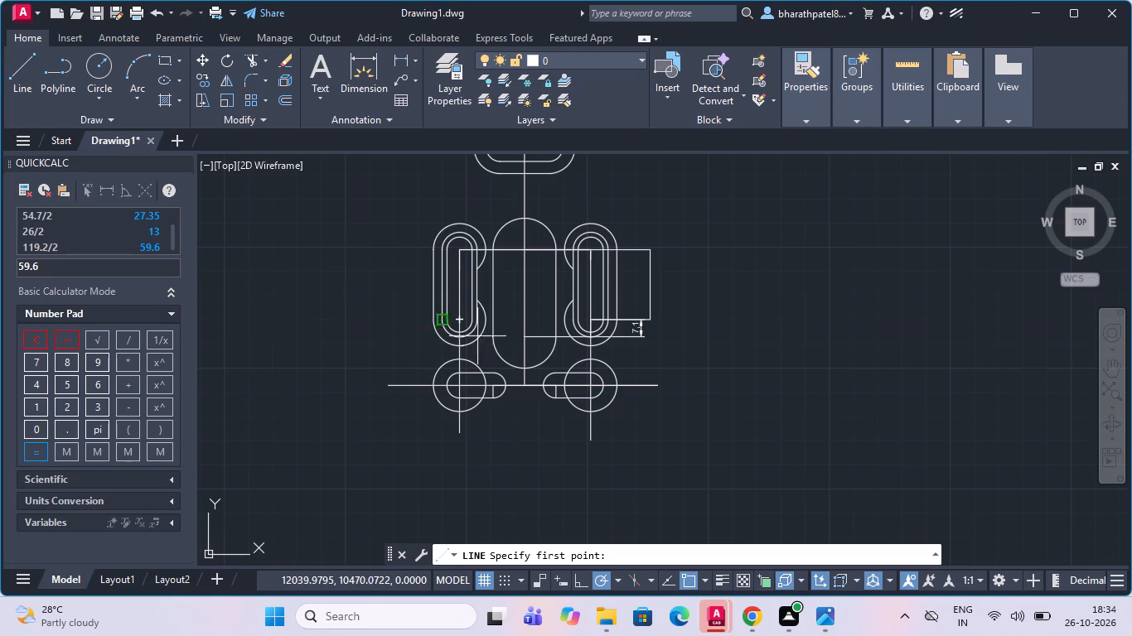
{"action": "scroll", "coordinate": [539, 390], "scroll_direction": "up", "scroll_amount": 1}
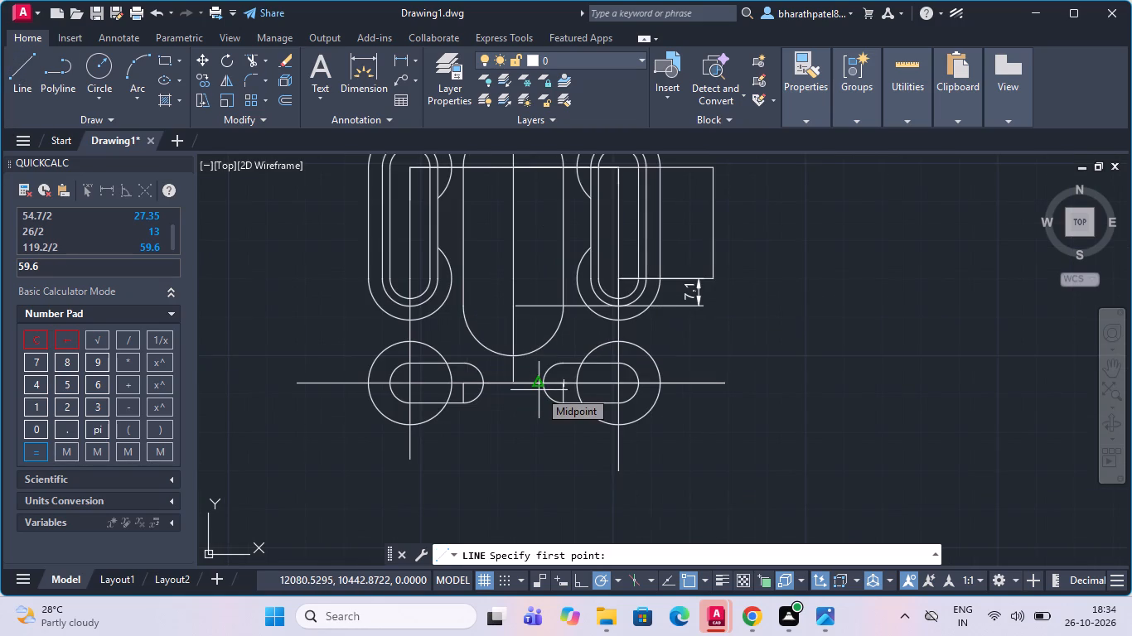
{"action": "left_click", "coordinate": [514, 382]}
{"action": "scroll", "coordinate": [514, 382], "scroll_direction": "down", "scroll_amount": 3}
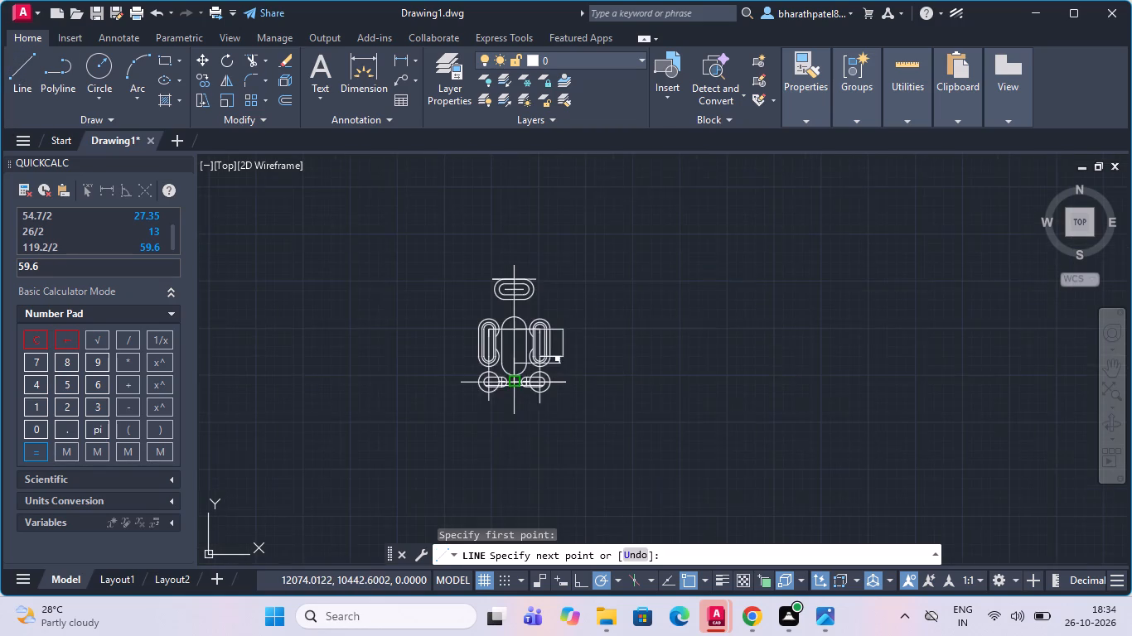
{"action": "scroll", "coordinate": [512, 435], "scroll_direction": "up", "scroll_amount": 2}
{"action": "left_click", "coordinate": [512, 433]}
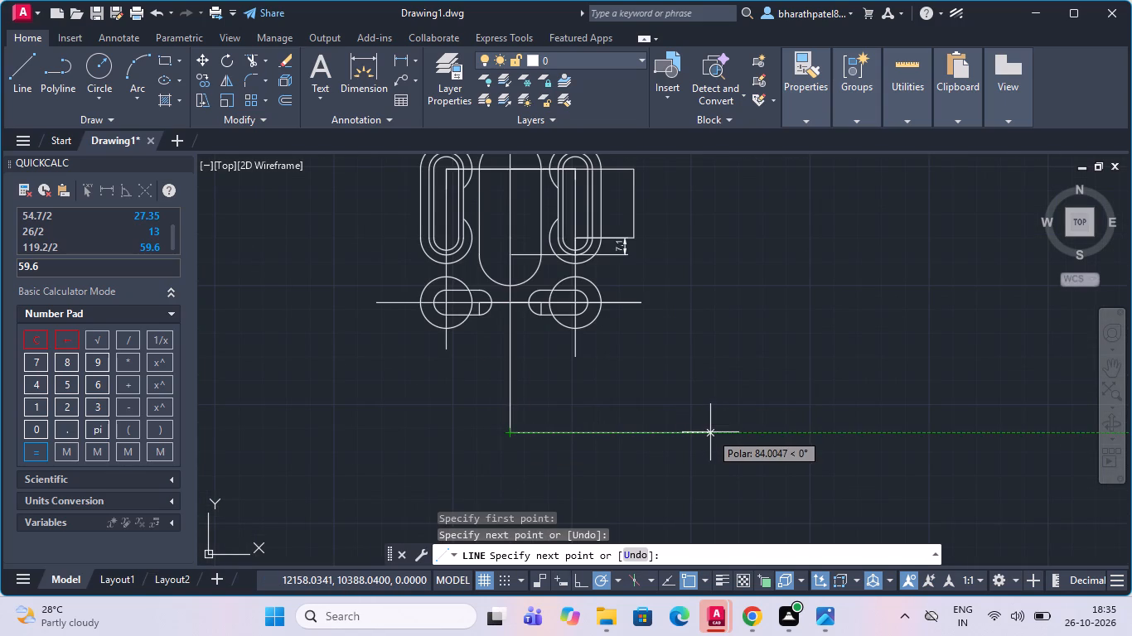
{"action": "type", "text": "59."}
{"action": "key", "text": "6"}
{"action": "key", "text": "Return"}
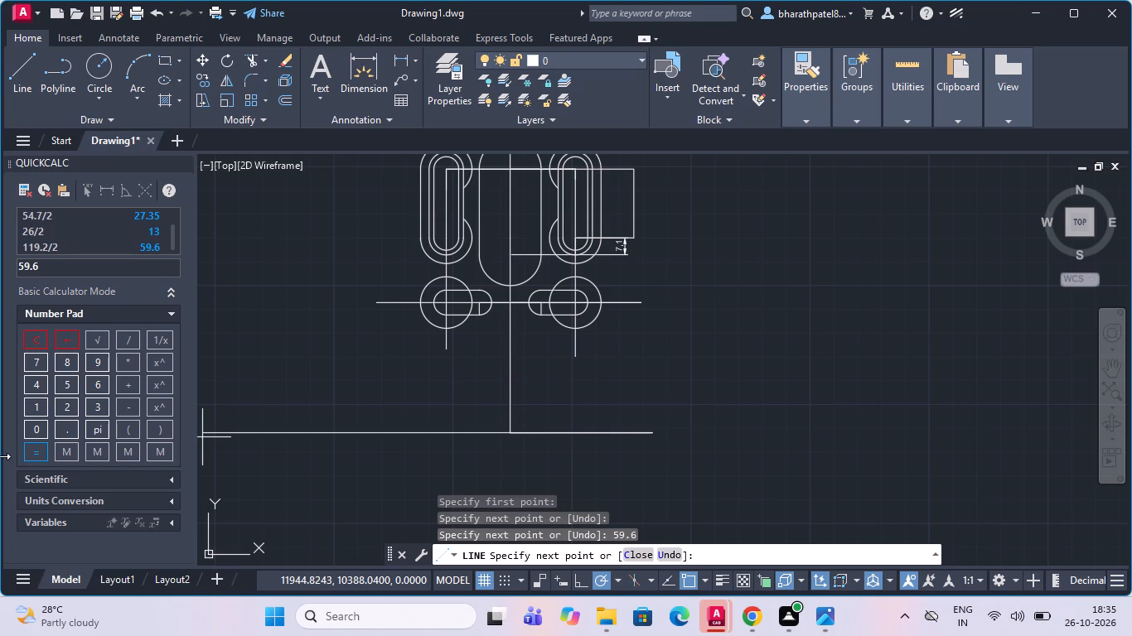
{"action": "type", "text": "119"}
{"action": "type", "text": ".2"}
{"action": "key", "text": "Return"}
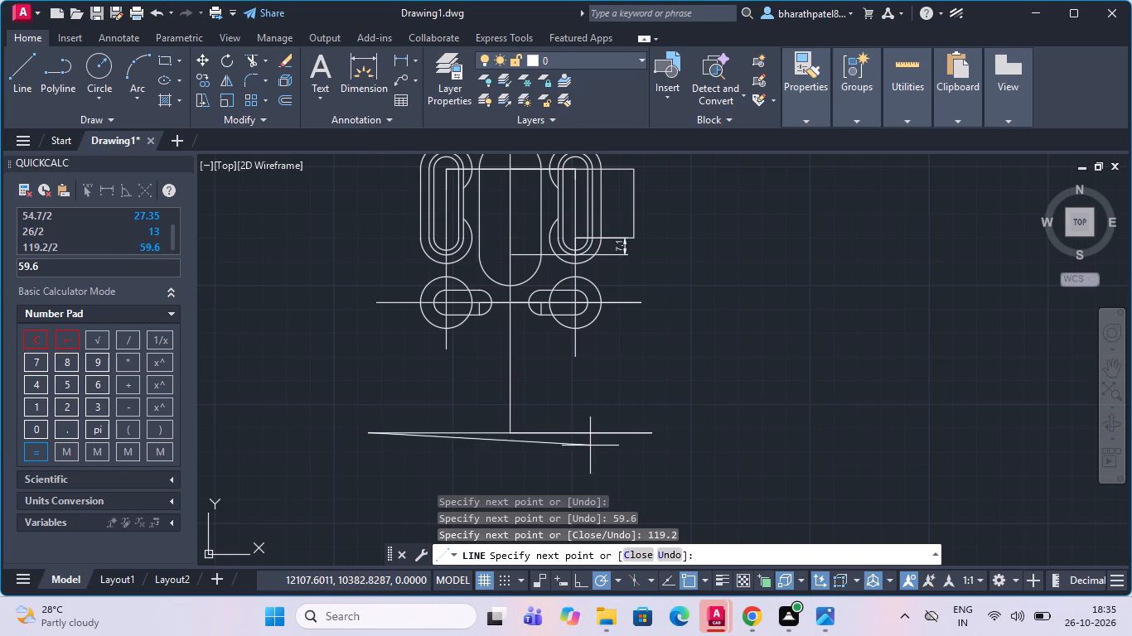
{"action": "key", "text": "Escape"}
Draw the plate's left vertical edge from the base line's left end up to just above the side slots' upper arc centres.
{"action": "scroll", "coordinate": [586, 444], "scroll_direction": "down", "scroll_amount": 1}
{"action": "scroll", "coordinate": [607, 382], "scroll_direction": "up", "scroll_amount": 1}
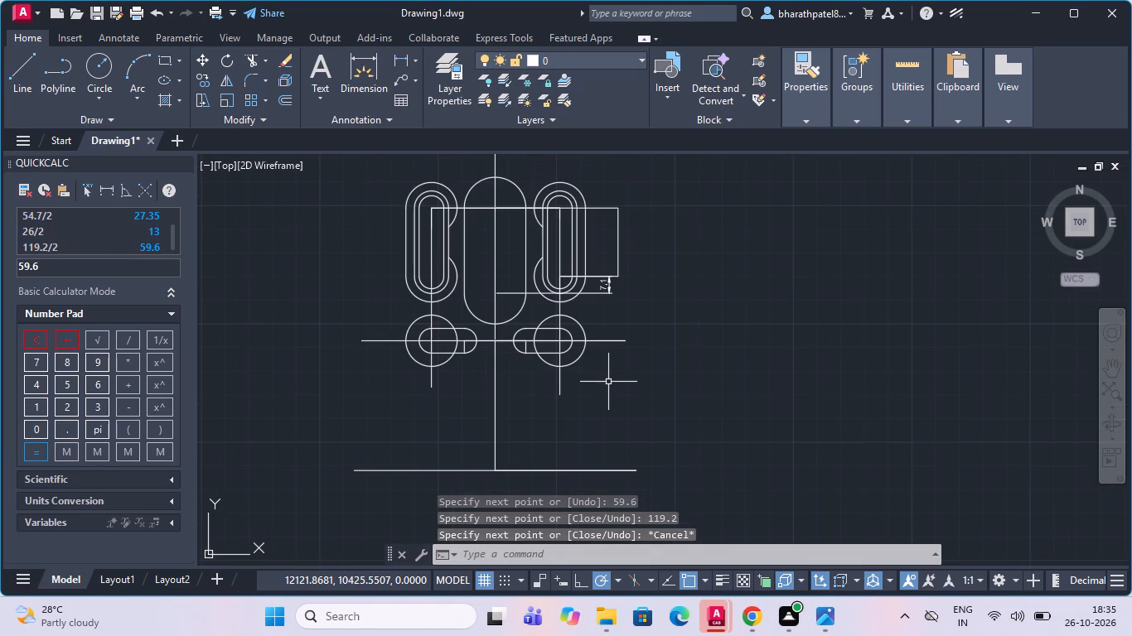
{"action": "left_click", "coordinate": [22, 66]}
{"action": "left_click", "coordinate": [351, 470]}
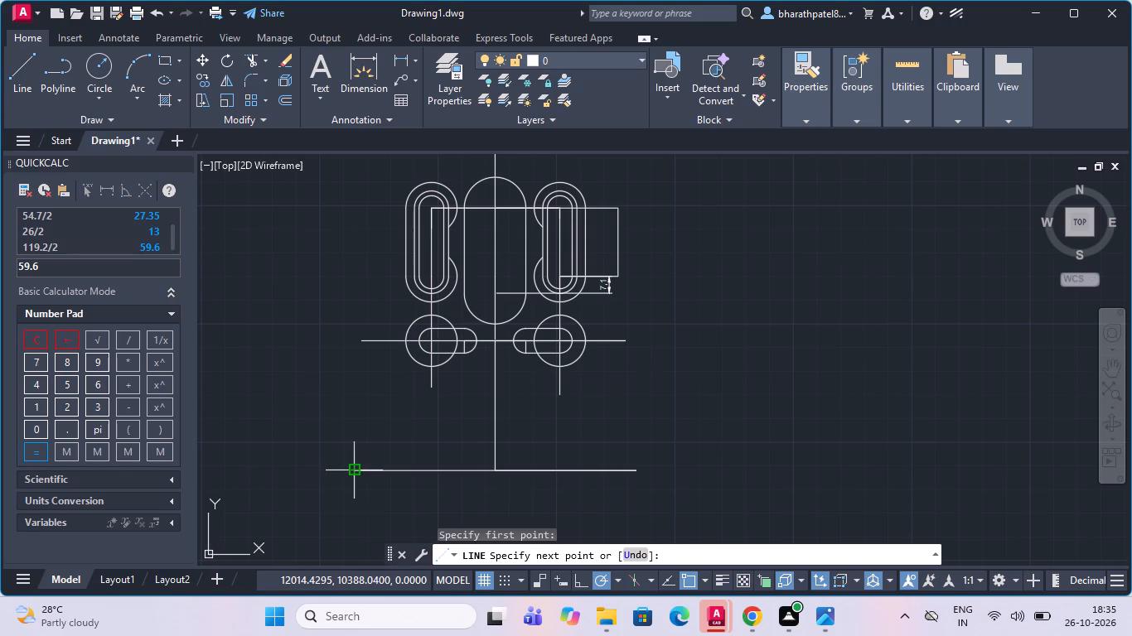
{"action": "left_click", "coordinate": [348, 194]}
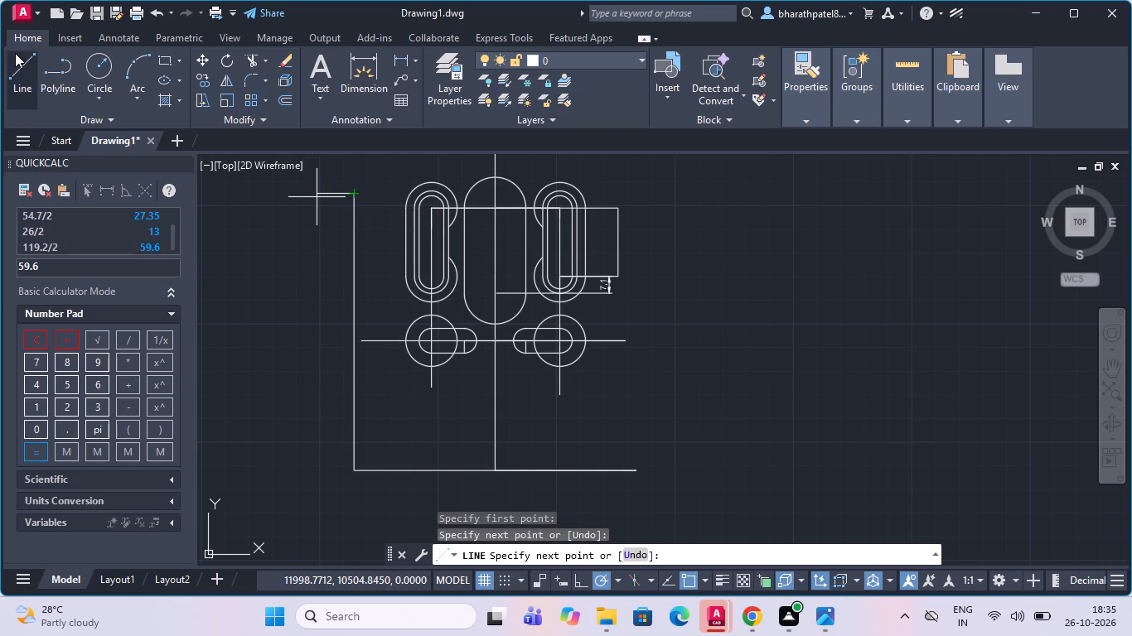
Draw the plate's right vertical edge from the base line's right end up to just above the side slots' upper arcs.
{"action": "key", "text": "Escape"}
{"action": "left_click", "coordinate": [17, 61]}
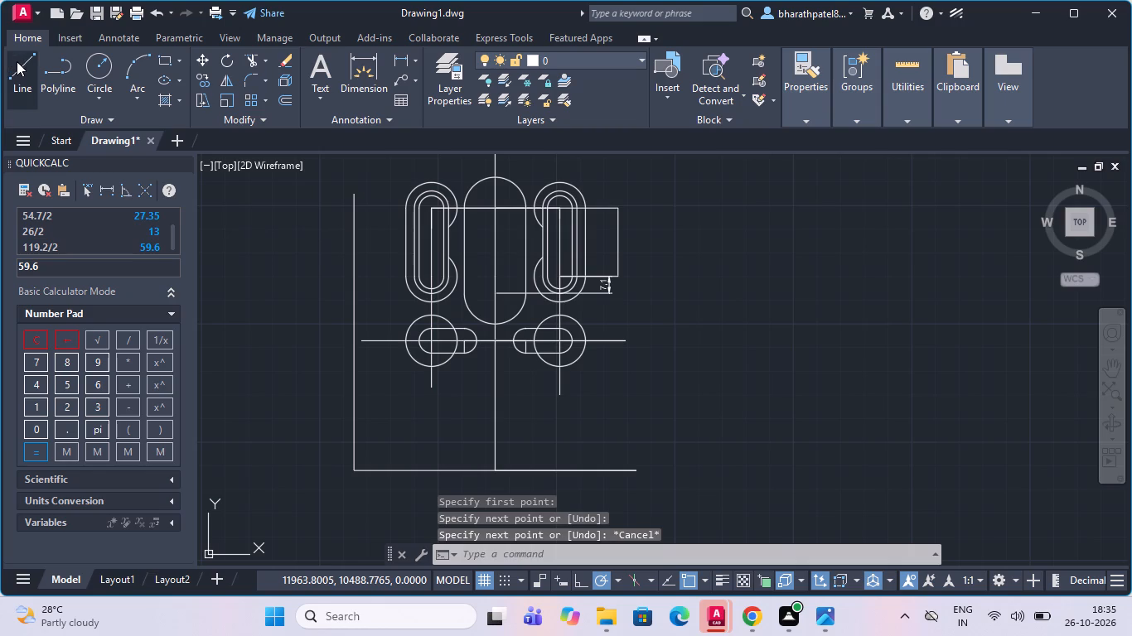
{"action": "left_click", "coordinate": [636, 470]}
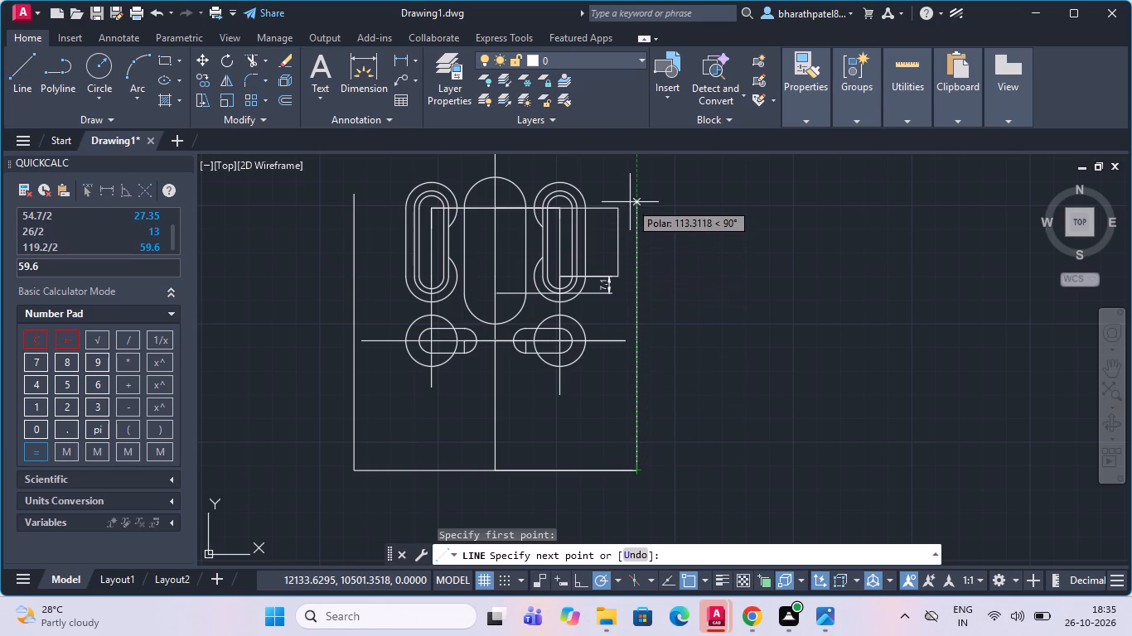
{"action": "left_click", "coordinate": [632, 178]}
{"action": "key", "text": "Escape"}
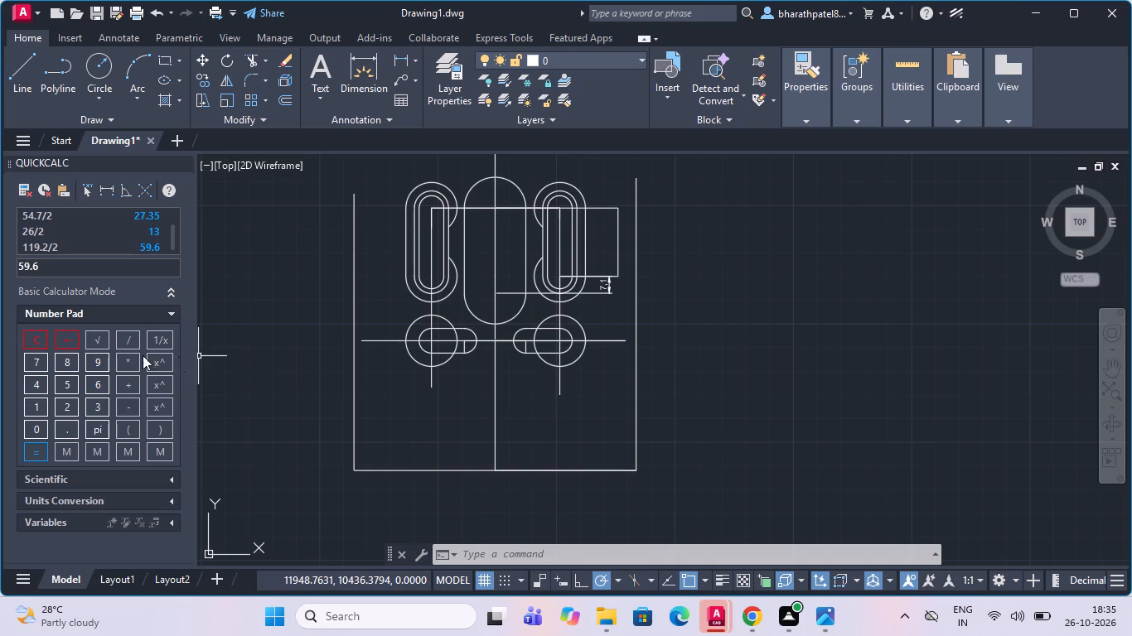
Clear the calculator and calculate 51.7+77.5.
{"action": "left_click", "coordinate": [31, 336]}
{"action": "double_click", "coordinate": [31, 336]}
{"action": "left_click", "coordinate": [63, 387]}
{"action": "left_click", "coordinate": [38, 407]}
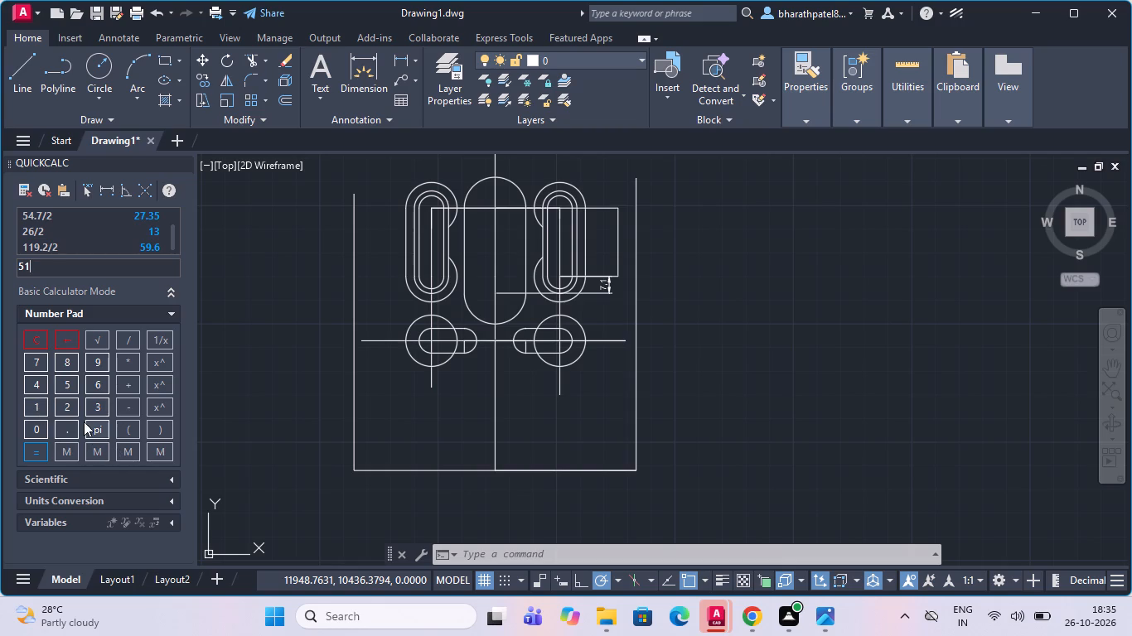
{"action": "left_click", "coordinate": [66, 429]}
{"action": "left_click", "coordinate": [41, 362]}
{"action": "left_click", "coordinate": [125, 386]}
{"action": "double_click", "coordinate": [26, 364]}
{"action": "left_click", "coordinate": [65, 422]}
{"action": "left_click", "coordinate": [65, 380]}
{"action": "left_click", "coordinate": [33, 450]}
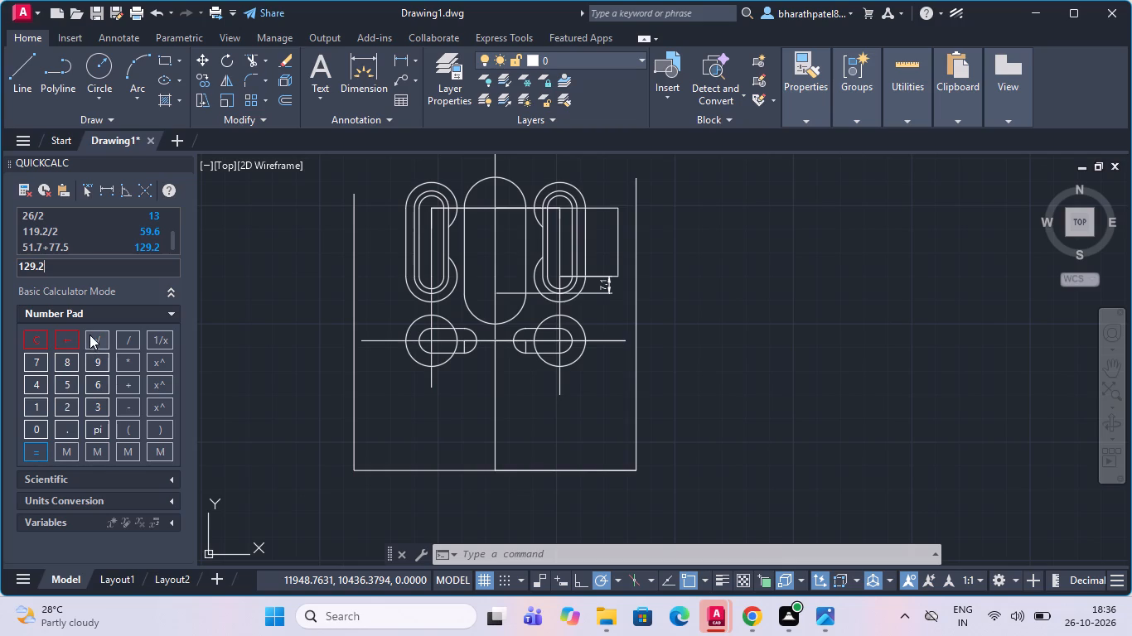
Draw a horizontal line about 355 units to the left from the centreline at the top slot's upper edge.
{"action": "scroll", "coordinate": [308, 301], "scroll_direction": "down", "scroll_amount": 1}
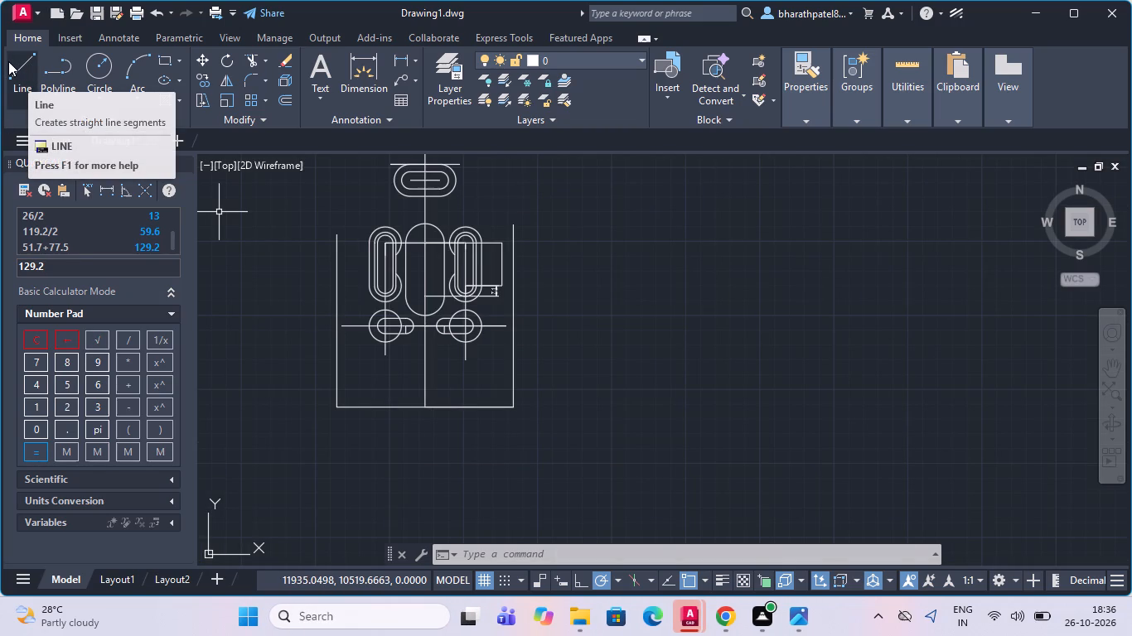
{"action": "left_click", "coordinate": [13, 70]}
{"action": "scroll", "coordinate": [357, 223], "scroll_direction": "down", "scroll_amount": 2}
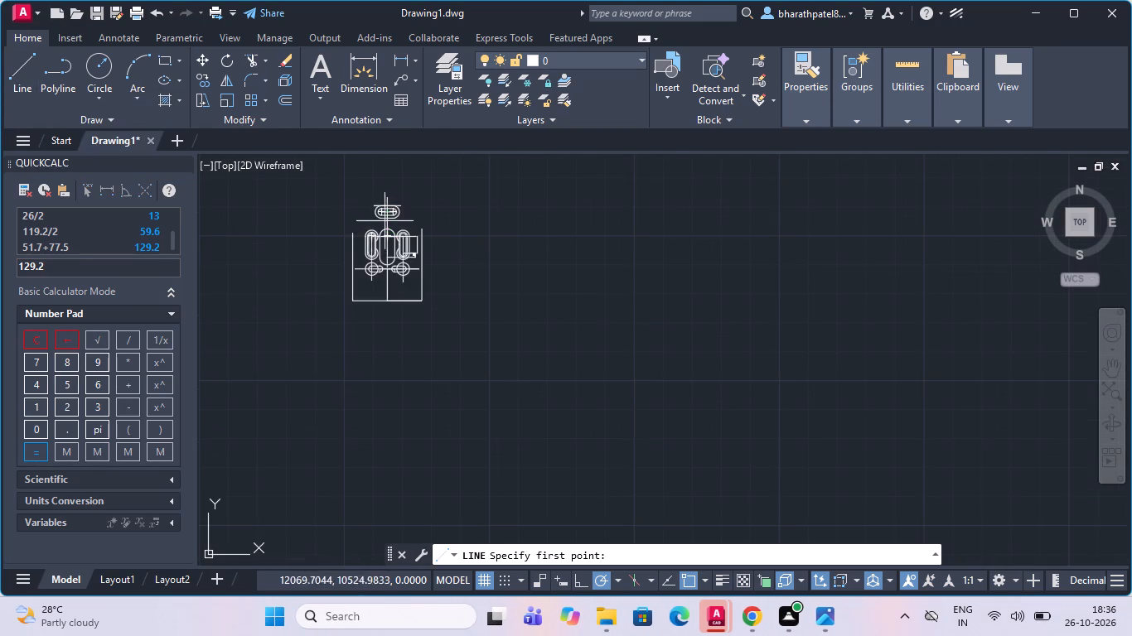
{"action": "scroll", "coordinate": [391, 203], "scroll_direction": "up", "scroll_amount": 4}
{"action": "left_click", "coordinate": [370, 212]}
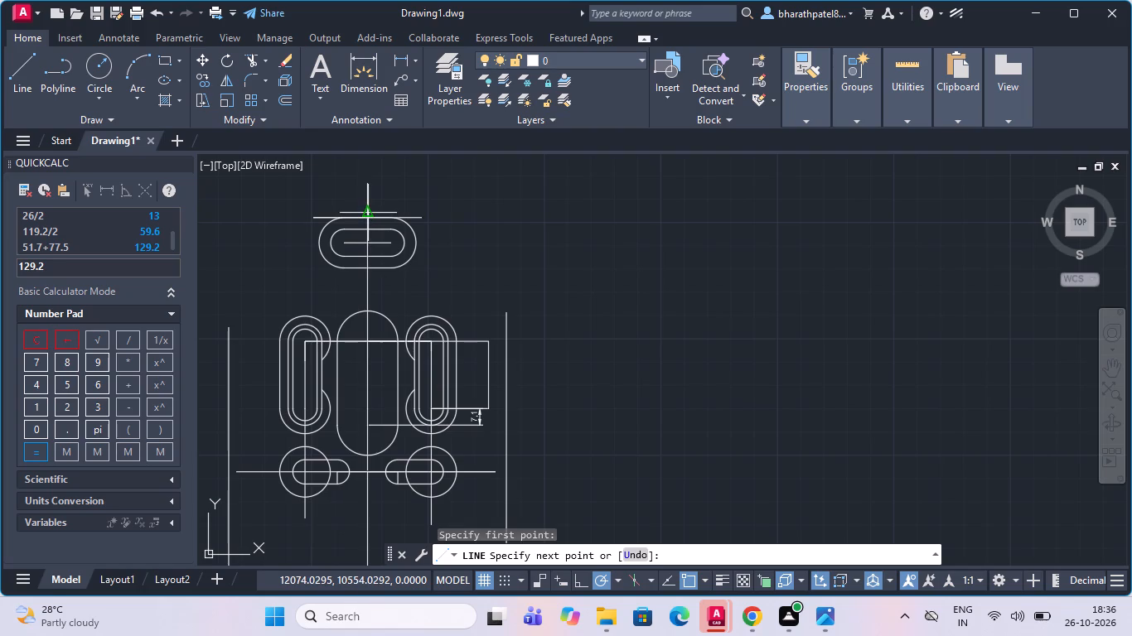
{"action": "scroll", "coordinate": [371, 213], "scroll_direction": "down", "scroll_amount": 3}
{"action": "scroll", "coordinate": [361, 213], "scroll_direction": "up", "scroll_amount": 3}
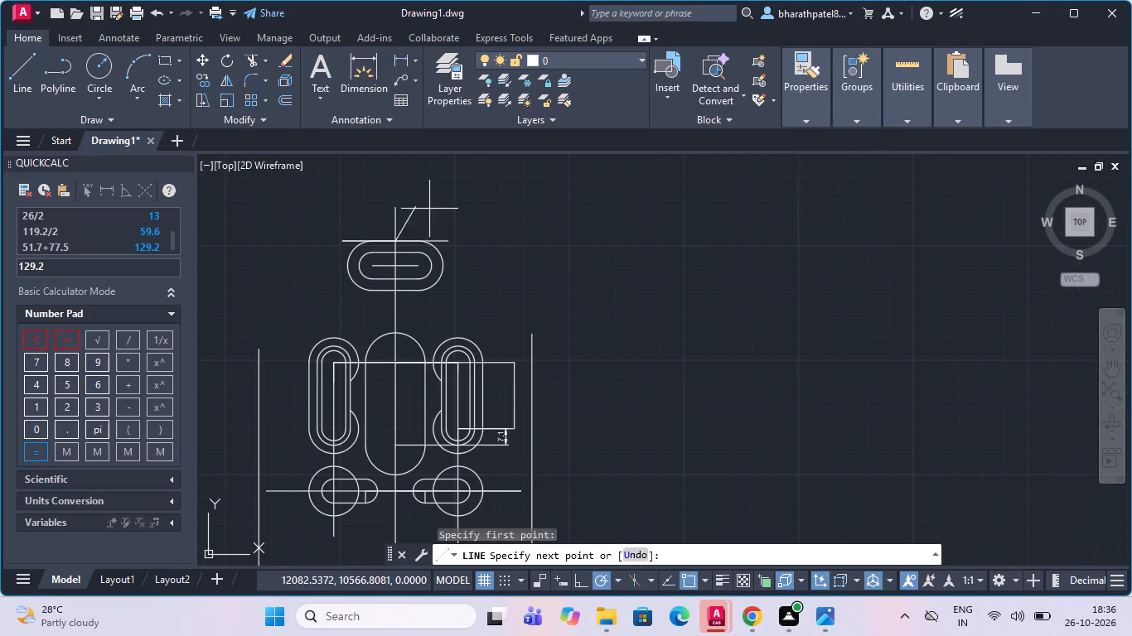
{"action": "scroll", "coordinate": [425, 213], "scroll_direction": "down", "scroll_amount": 3}
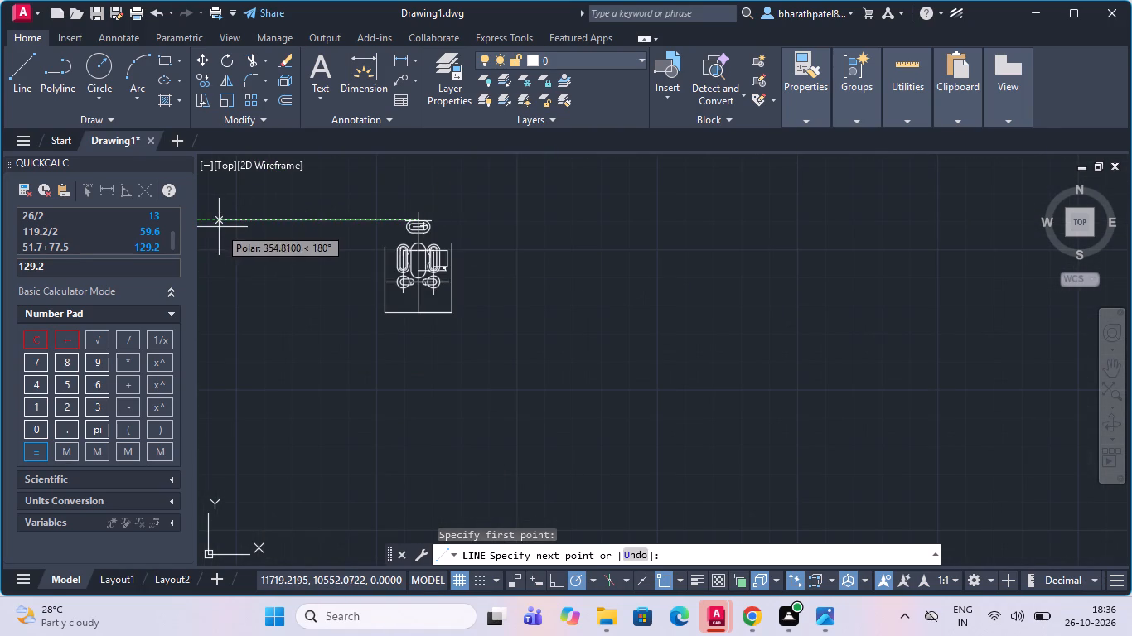
{"action": "left_click", "coordinate": [219, 227]}
{"action": "key", "text": "Escape"}
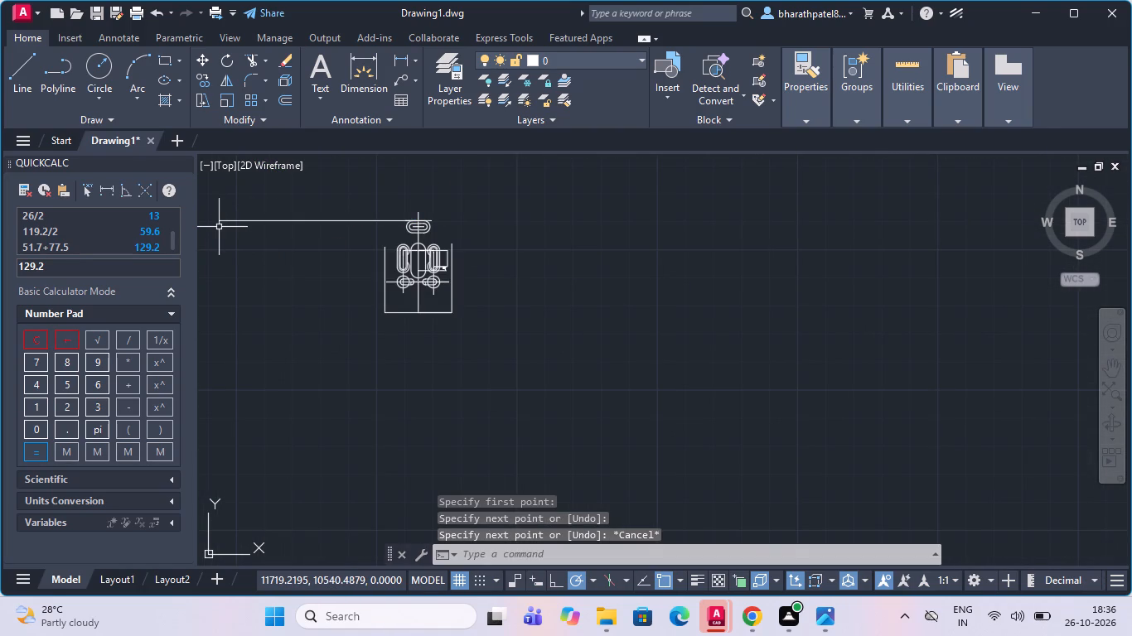
Draw a vertical line 129.2 units down the centreline from the top slot's upper edge.
{"action": "left_click", "coordinate": [20, 70]}
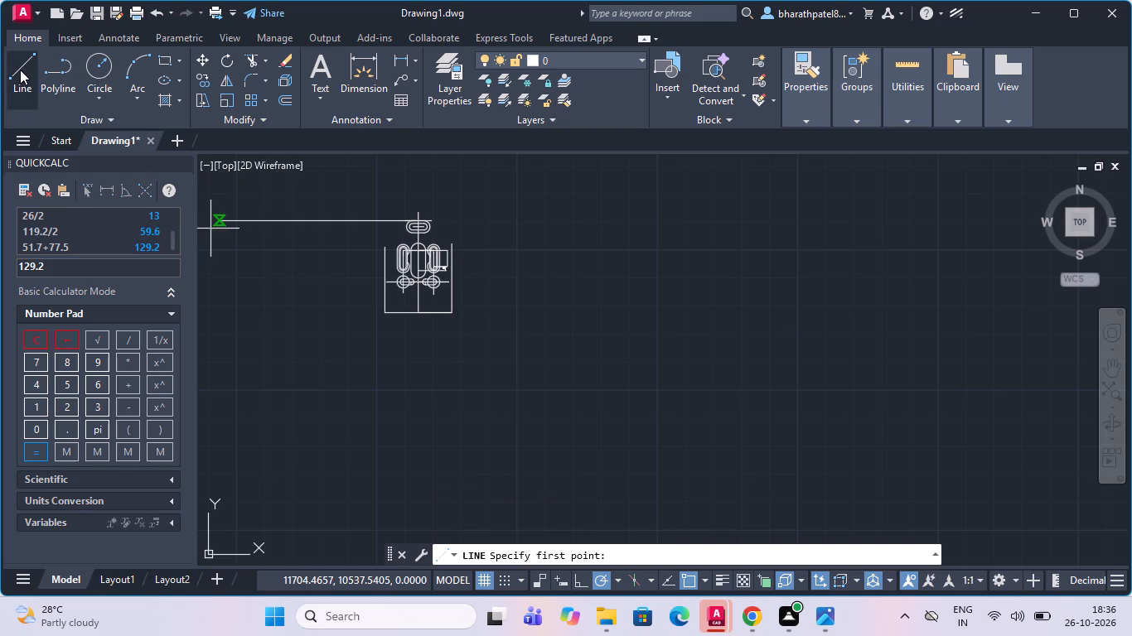
{"action": "scroll", "coordinate": [423, 244], "scroll_direction": "up", "scroll_amount": 4}
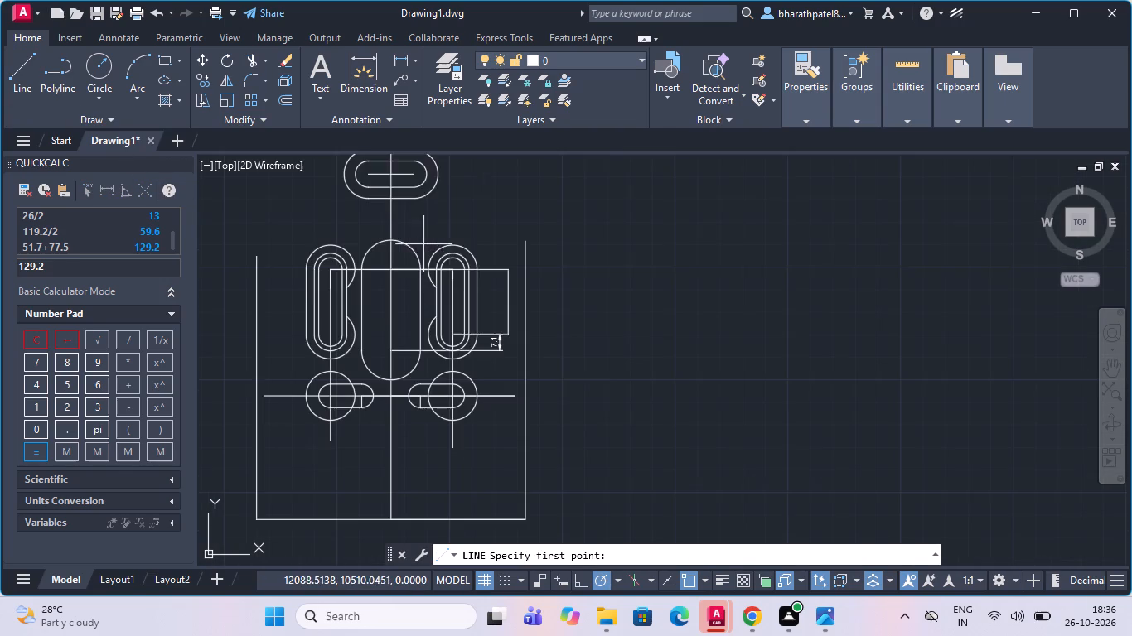
{"action": "scroll", "coordinate": [389, 221], "scroll_direction": "down", "scroll_amount": 3}
{"action": "scroll", "coordinate": [389, 187], "scroll_direction": "up", "scroll_amount": 4}
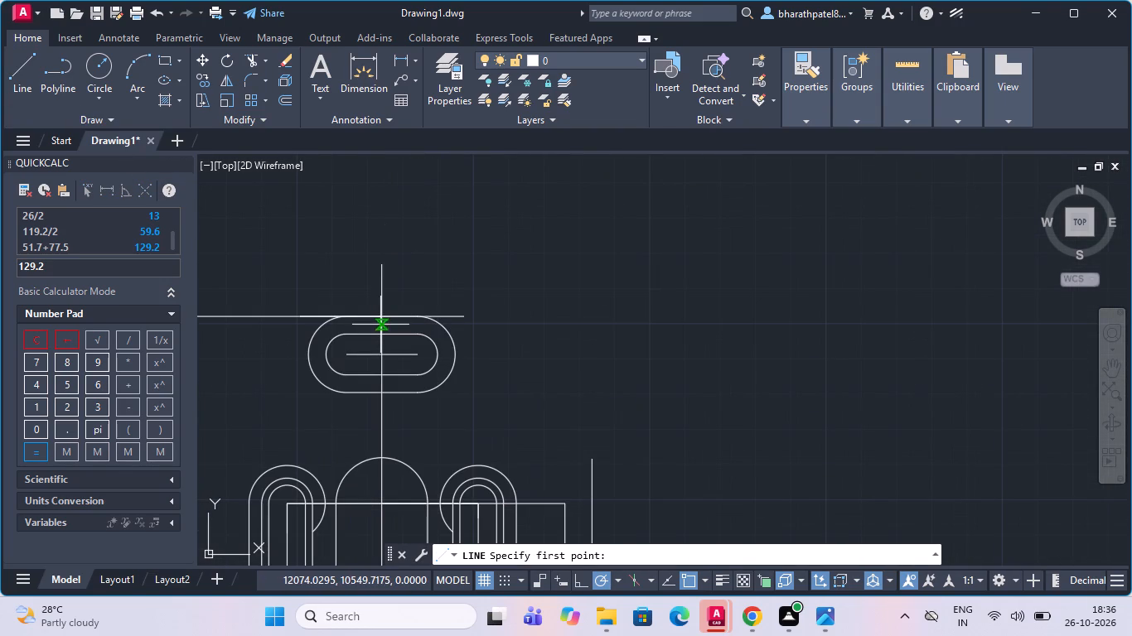
{"action": "left_click", "coordinate": [380, 314]}
{"action": "scroll", "coordinate": [380, 314], "scroll_direction": "down", "scroll_amount": 5}
{"action": "scroll", "coordinate": [371, 429], "scroll_direction": "up", "scroll_amount": 1}
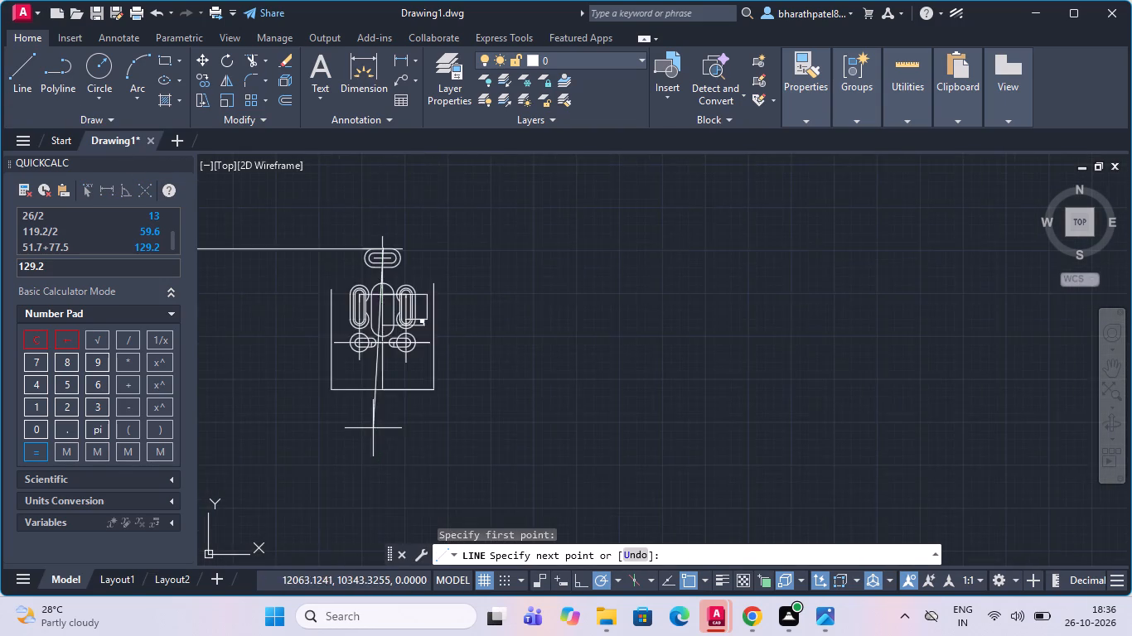
{"action": "scroll", "coordinate": [376, 426], "scroll_direction": "up", "scroll_amount": 2}
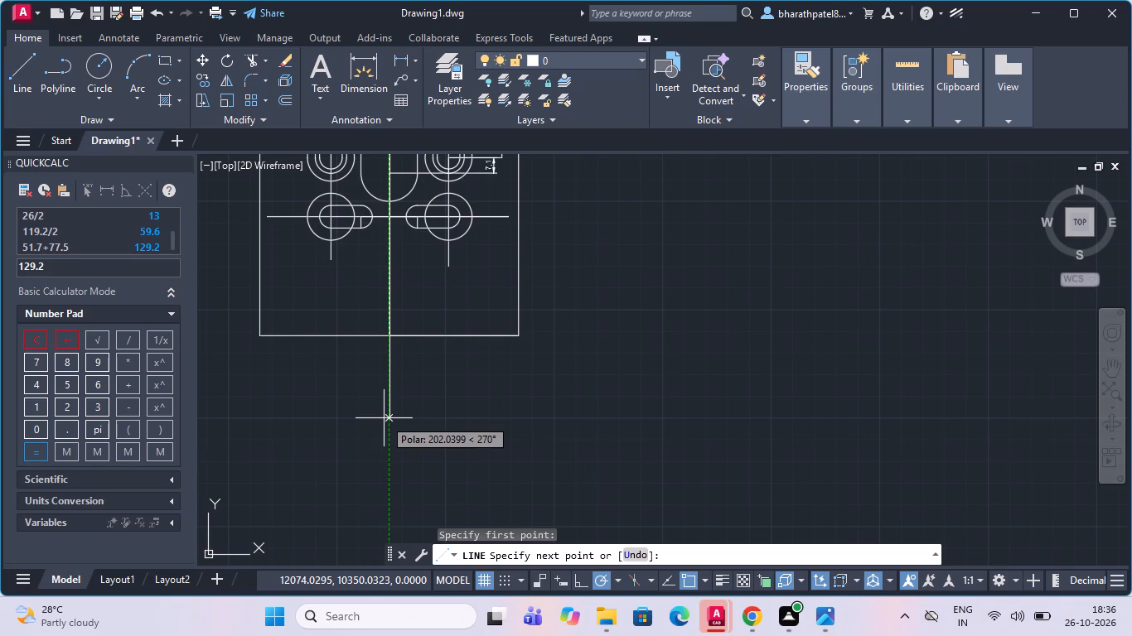
{"action": "type", "text": "129"}
{"action": "type", "text": ".2"}
{"action": "key", "text": "Return"}
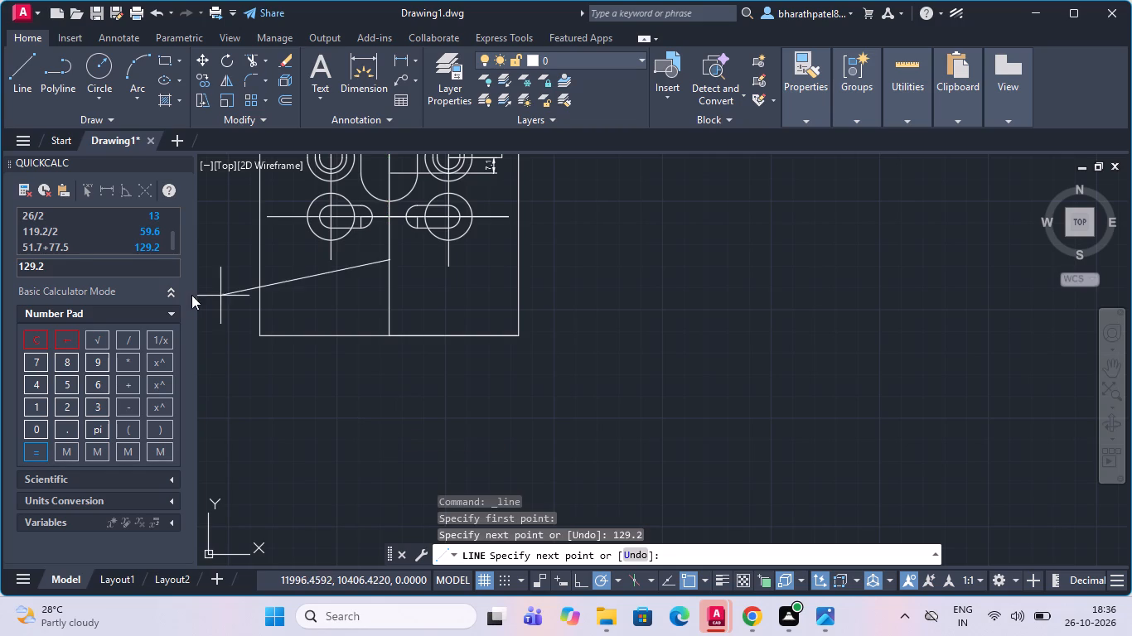
Continue the line horizontally about 182 units to the left from the lower end of the 129.2 line, past the left edge.
{"action": "scroll", "coordinate": [335, 299], "scroll_direction": "down", "scroll_amount": 3}
{"action": "scroll", "coordinate": [331, 289], "scroll_direction": "up", "scroll_amount": 2}
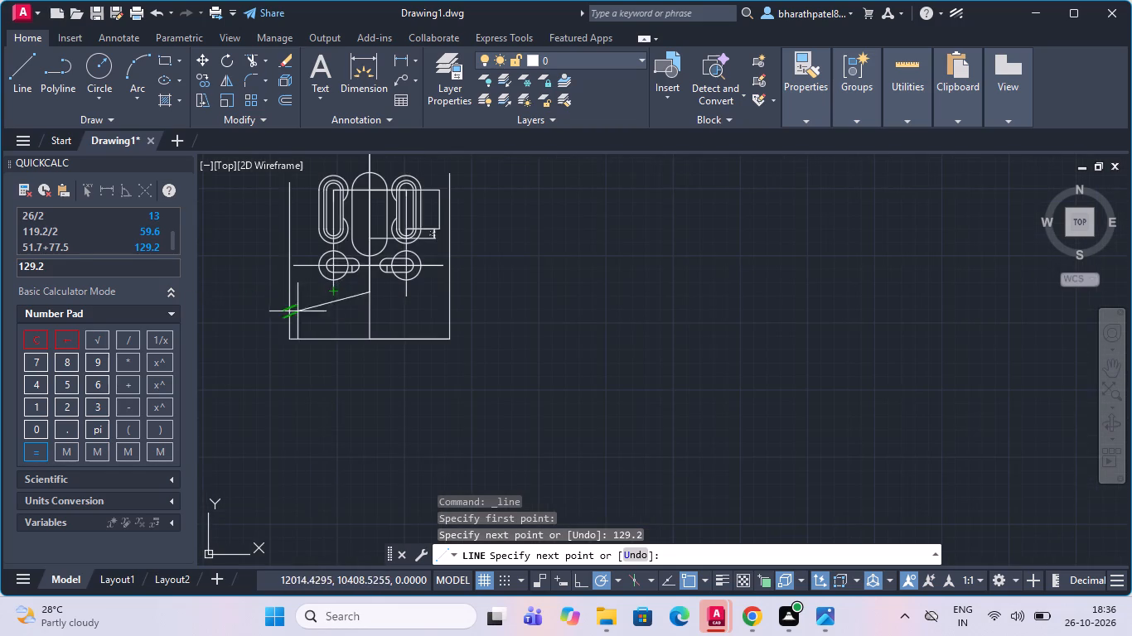
{"action": "scroll", "coordinate": [298, 311], "scroll_direction": "down", "scroll_amount": 3}
{"action": "scroll", "coordinate": [249, 306], "scroll_direction": "up", "scroll_amount": 3}
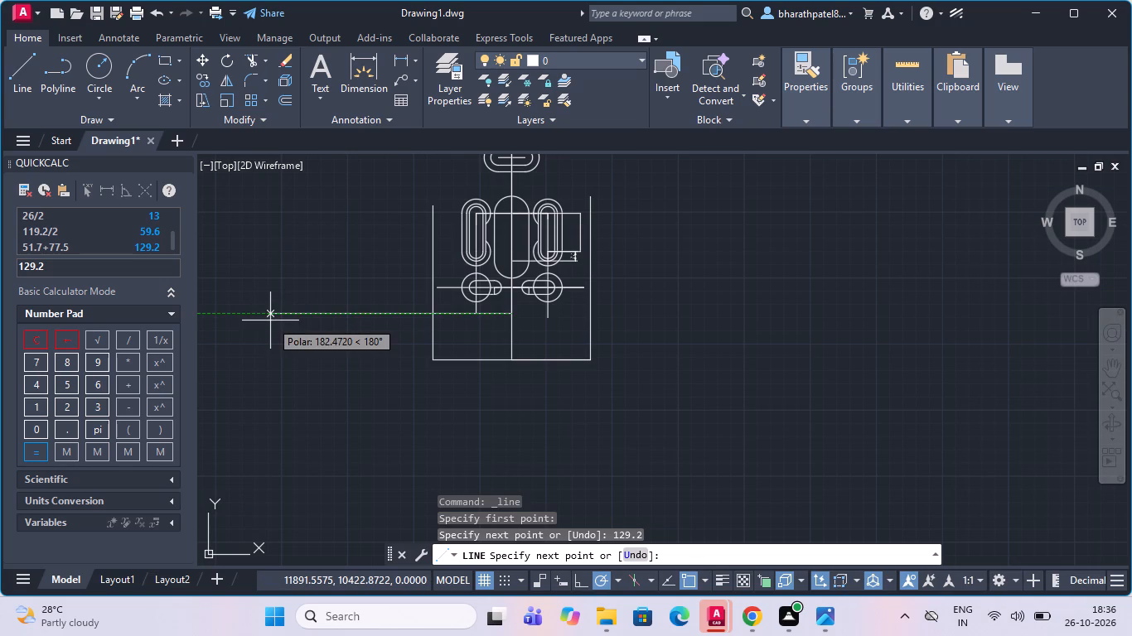
{"action": "left_click", "coordinate": [270, 320]}
{"action": "scroll", "coordinate": [270, 320], "scroll_direction": "down", "scroll_amount": 2}
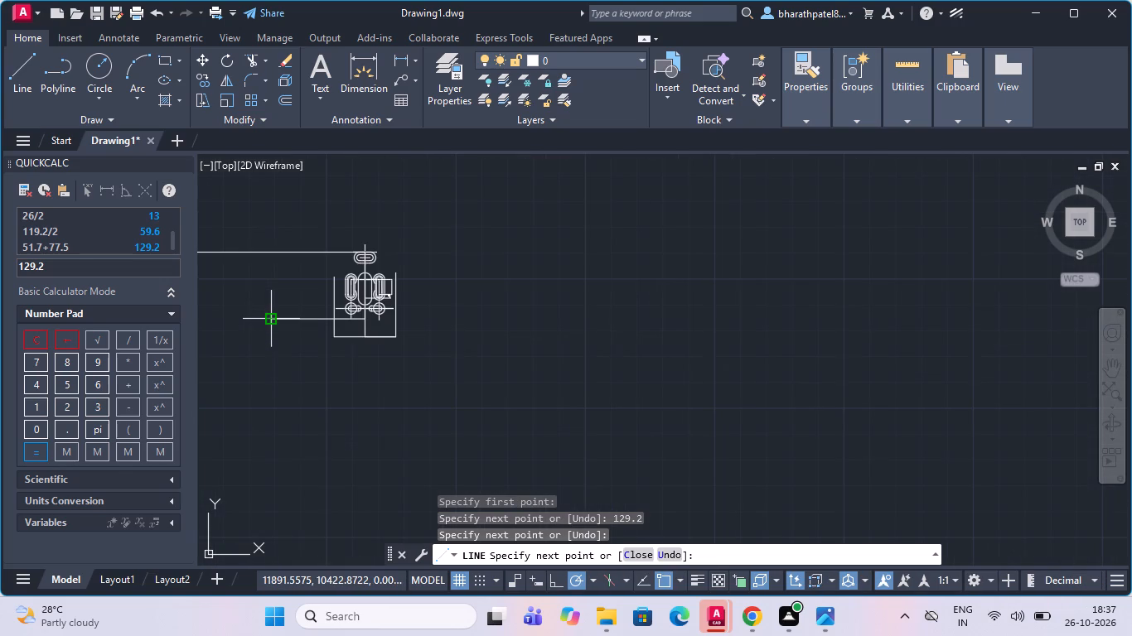
{"action": "key", "text": "Escape"}
Trim away the left vertical edge and left half of the base line below the new horizontal line.
{"action": "scroll", "coordinate": [336, 310], "scroll_direction": "up", "scroll_amount": 3}
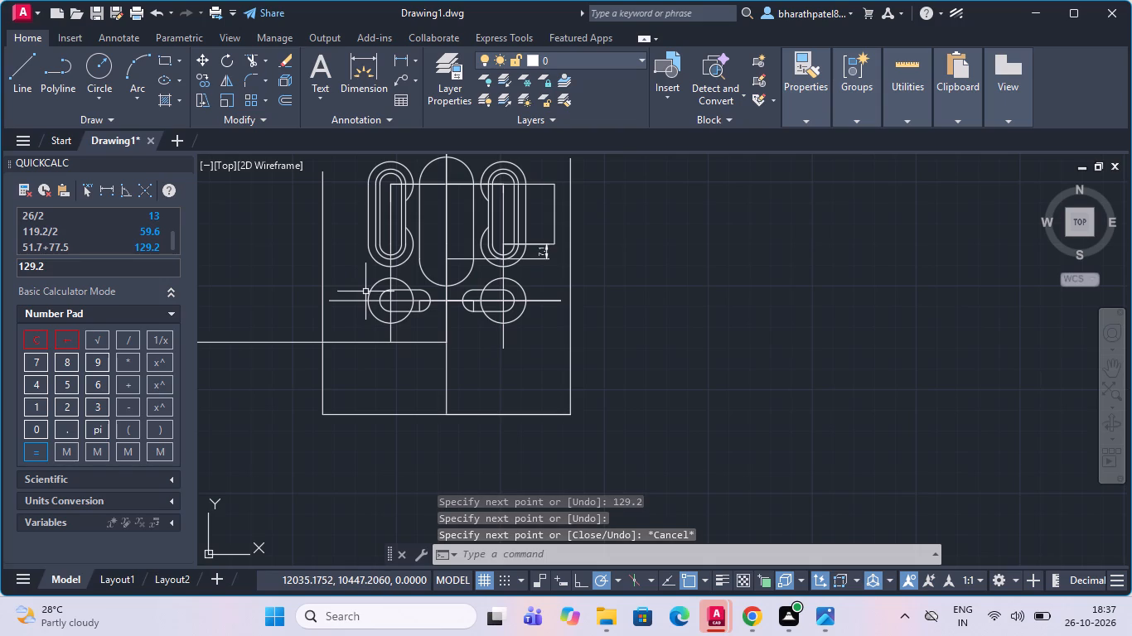
{"action": "left_click", "coordinate": [251, 60]}
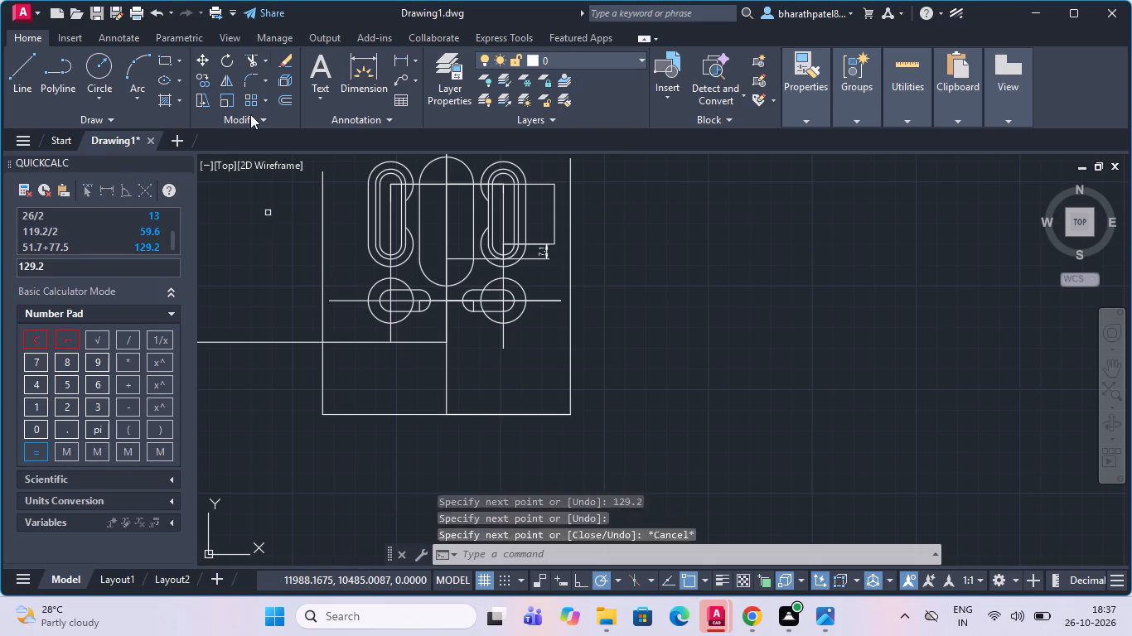
{"action": "left_click_drag", "start_coordinate": [311, 365], "coordinate": [415, 457]}
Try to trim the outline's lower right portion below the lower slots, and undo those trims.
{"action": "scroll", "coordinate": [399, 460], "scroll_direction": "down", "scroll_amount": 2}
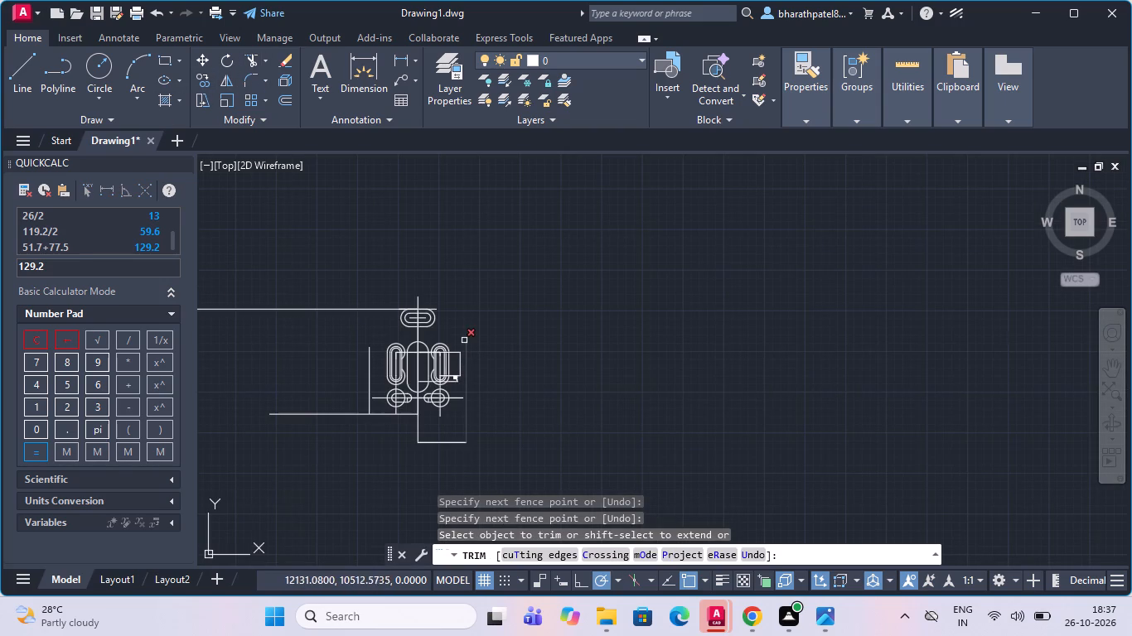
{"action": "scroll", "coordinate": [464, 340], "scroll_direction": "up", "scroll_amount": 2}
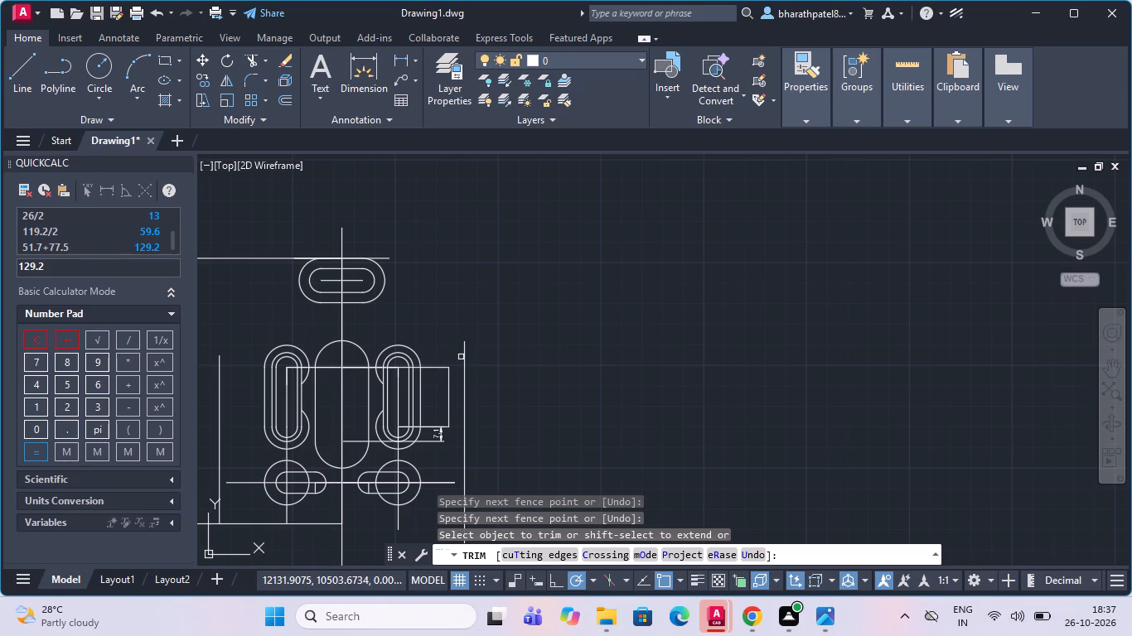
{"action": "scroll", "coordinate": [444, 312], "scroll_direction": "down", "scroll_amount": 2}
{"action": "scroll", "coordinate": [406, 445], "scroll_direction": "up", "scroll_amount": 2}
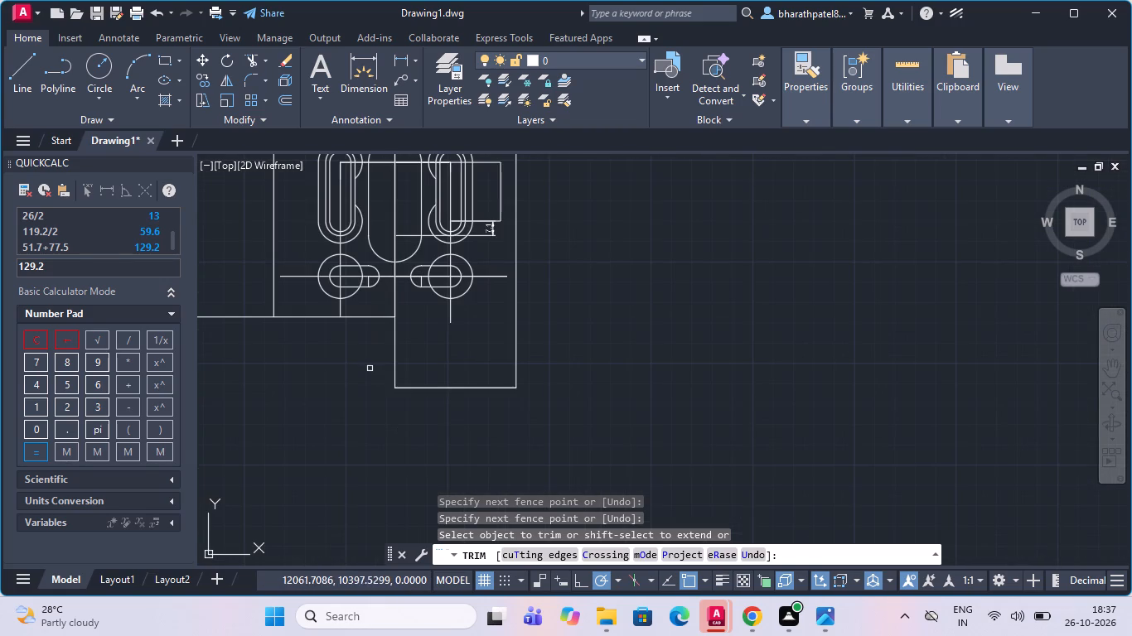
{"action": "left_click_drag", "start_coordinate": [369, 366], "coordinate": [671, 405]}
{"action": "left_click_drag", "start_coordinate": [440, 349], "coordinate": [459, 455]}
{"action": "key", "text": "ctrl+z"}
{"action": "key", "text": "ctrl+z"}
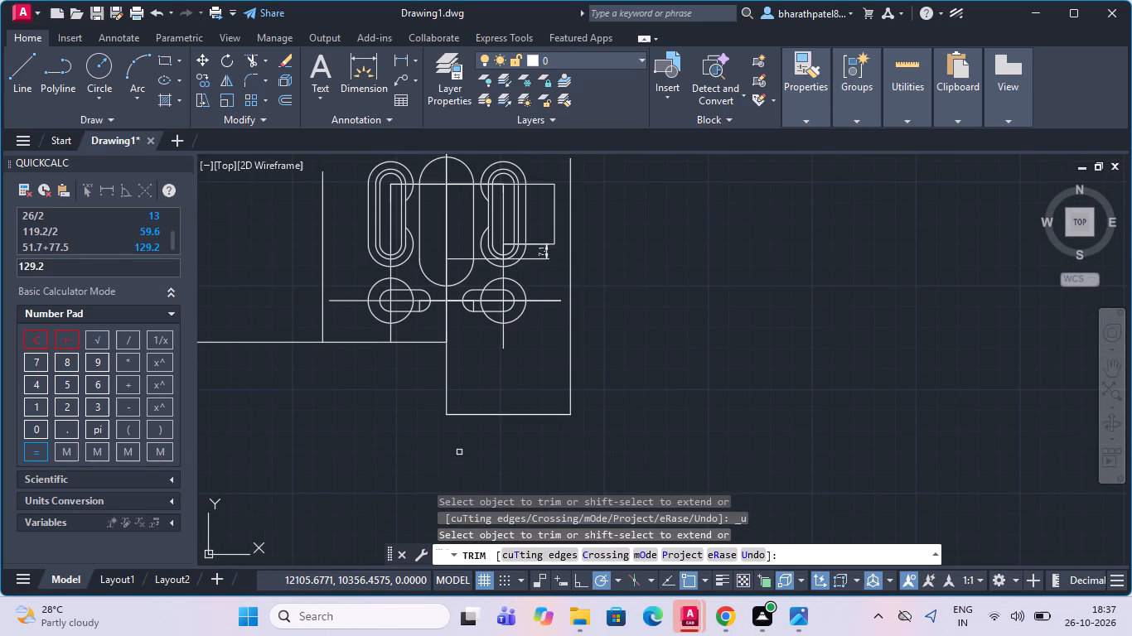
Draw a horizontal line from the lower end of the 129.2 centreline, running past the outline's right edge.
{"action": "left_click", "coordinate": [16, 65]}
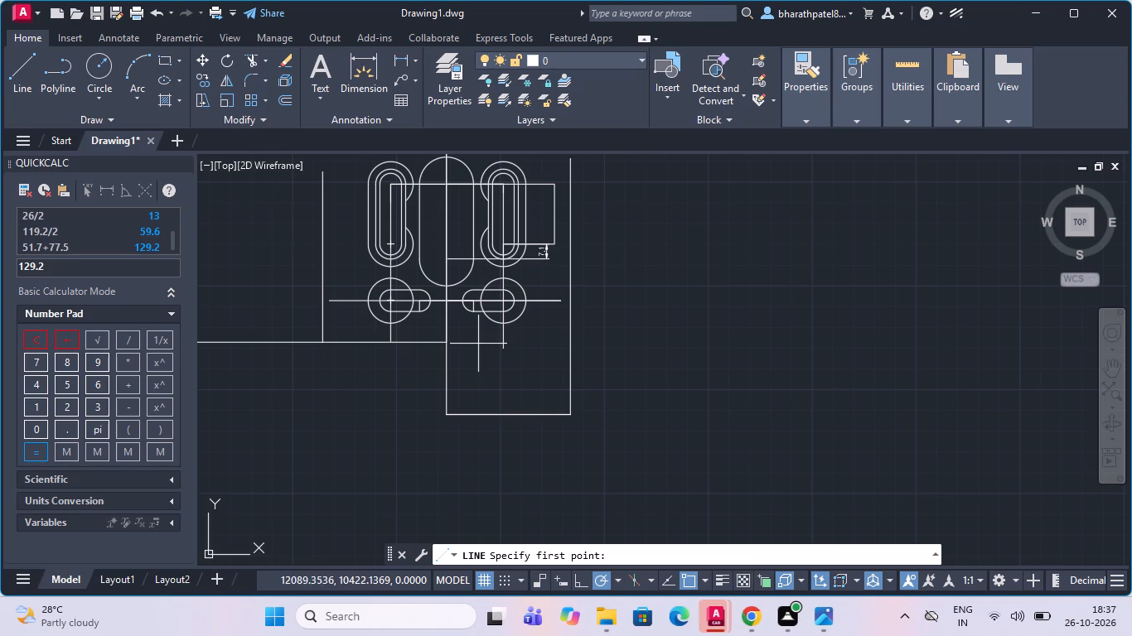
{"action": "left_click", "coordinate": [450, 341]}
{"action": "left_click", "coordinate": [607, 339]}
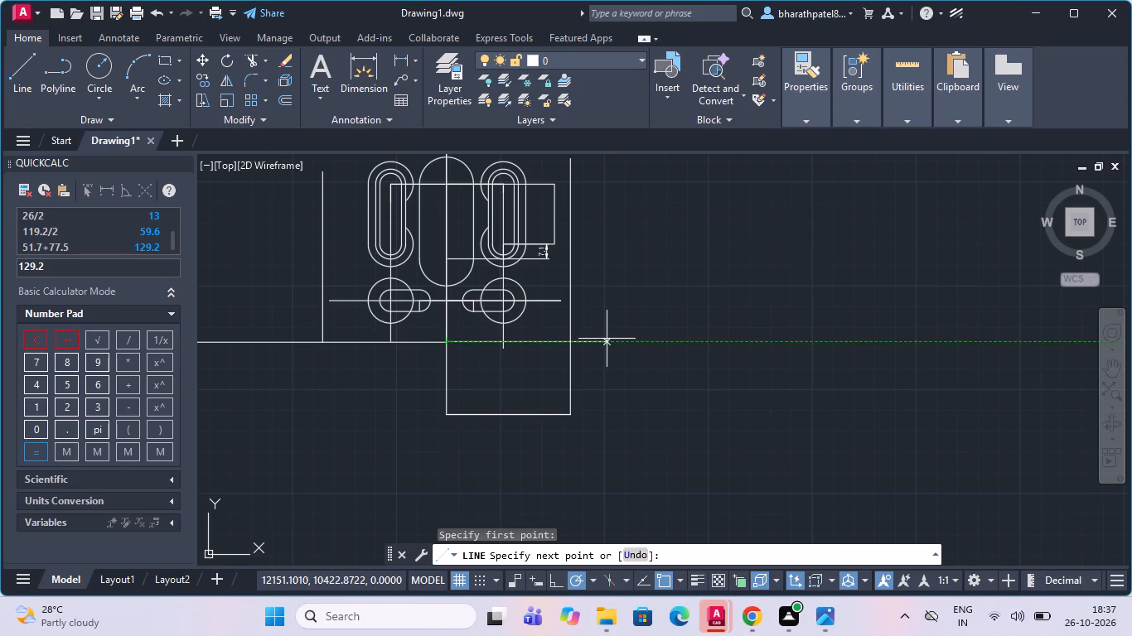
{"action": "key", "text": "Escape"}
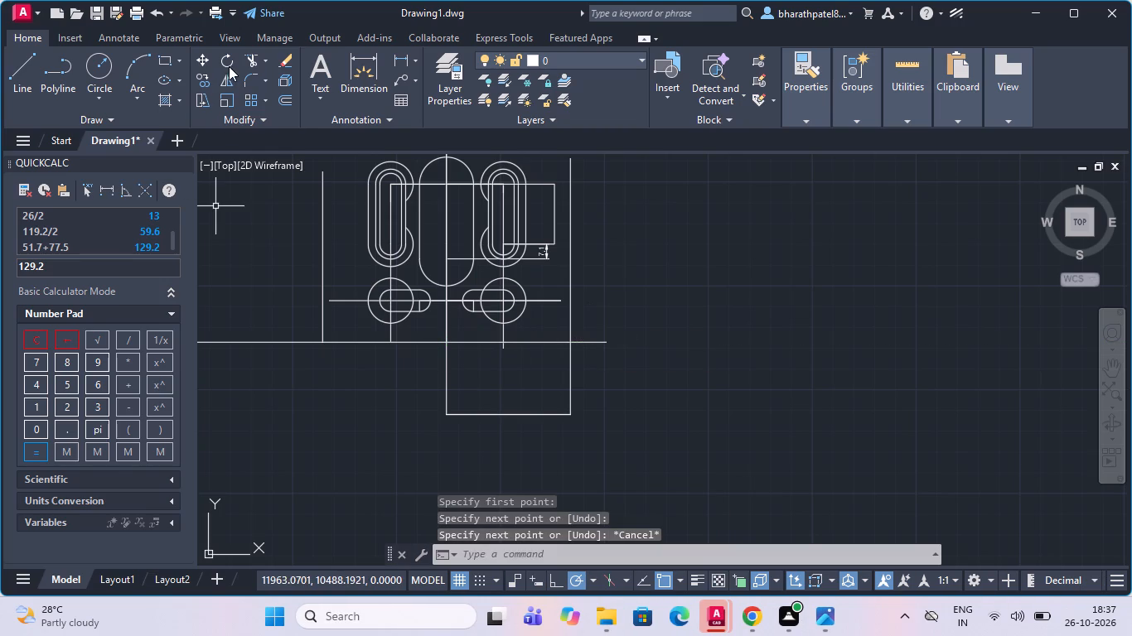
Trim away the vertical centre line, old base line and right edge below the new horizontal line.
{"action": "left_click", "coordinate": [245, 65]}
{"action": "left_click_drag", "start_coordinate": [383, 397], "coordinate": [403, 393]}
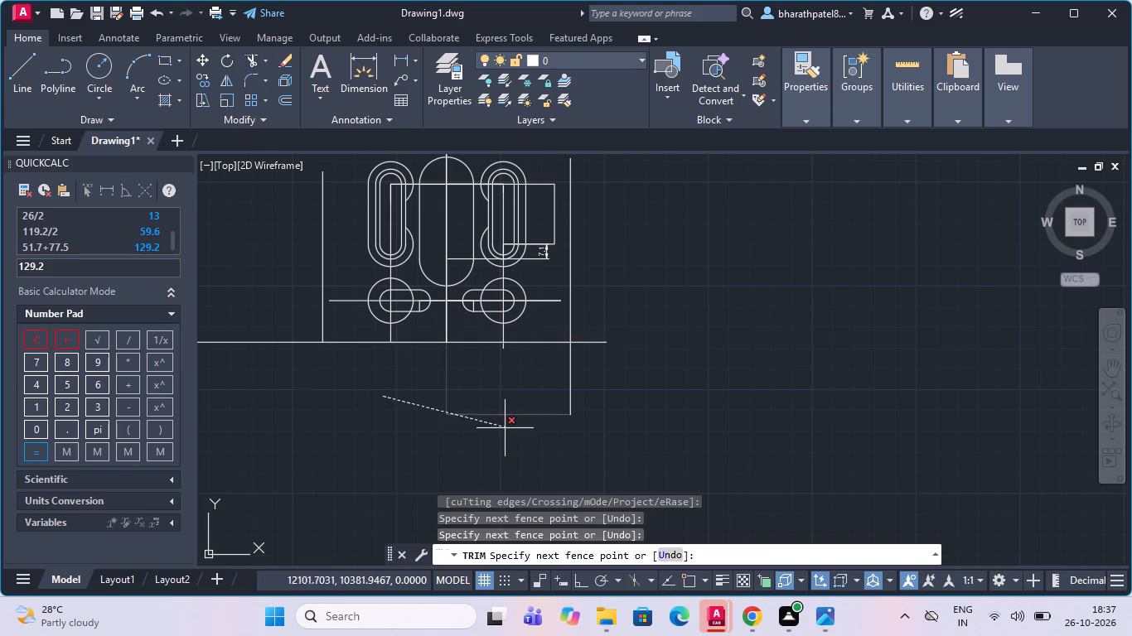
{"action": "left_click", "coordinate": [505, 428]}
{"action": "left_click_drag", "start_coordinate": [501, 427], "coordinate": [559, 393]}
{"action": "left_click_drag", "start_coordinate": [602, 377], "coordinate": [587, 383]}
{"action": "left_click", "coordinate": [529, 403]}
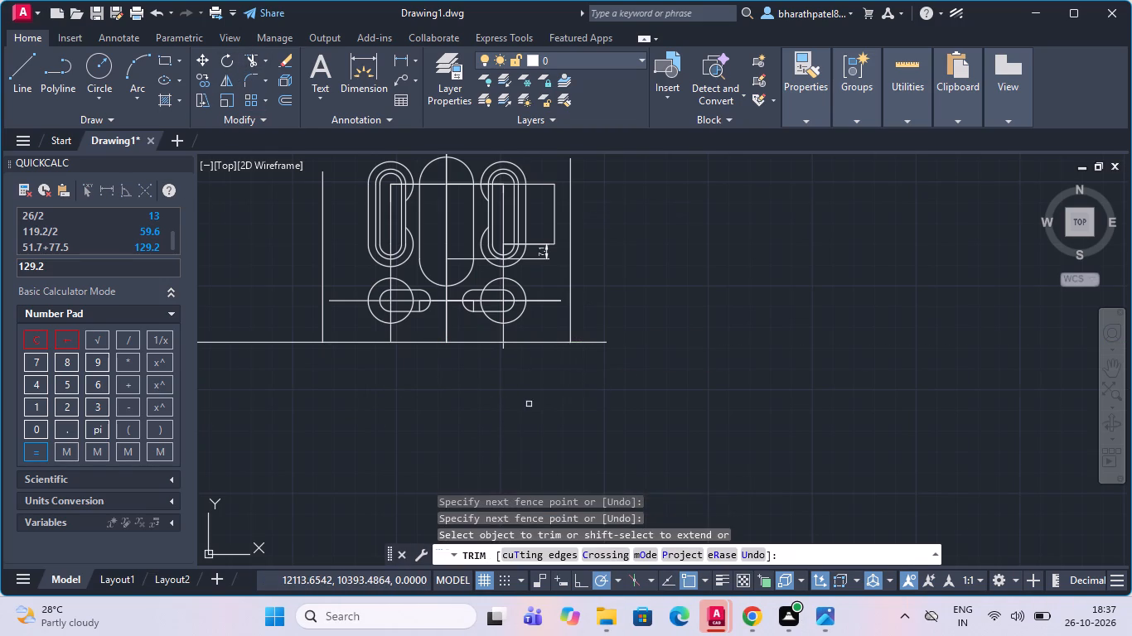
Trim the new base line's overhang beyond the right edge and the right slots' centreline stub below the base.
{"action": "scroll", "coordinate": [529, 409], "scroll_direction": "down", "scroll_amount": 2}
{"action": "scroll", "coordinate": [554, 392], "scroll_direction": "up", "scroll_amount": 4}
{"action": "left_click_drag", "start_coordinate": [544, 319], "coordinate": [544, 331]}
{"action": "left_click", "coordinate": [544, 380]}
{"action": "scroll", "coordinate": [542, 380], "scroll_direction": "down", "scroll_amount": 3}
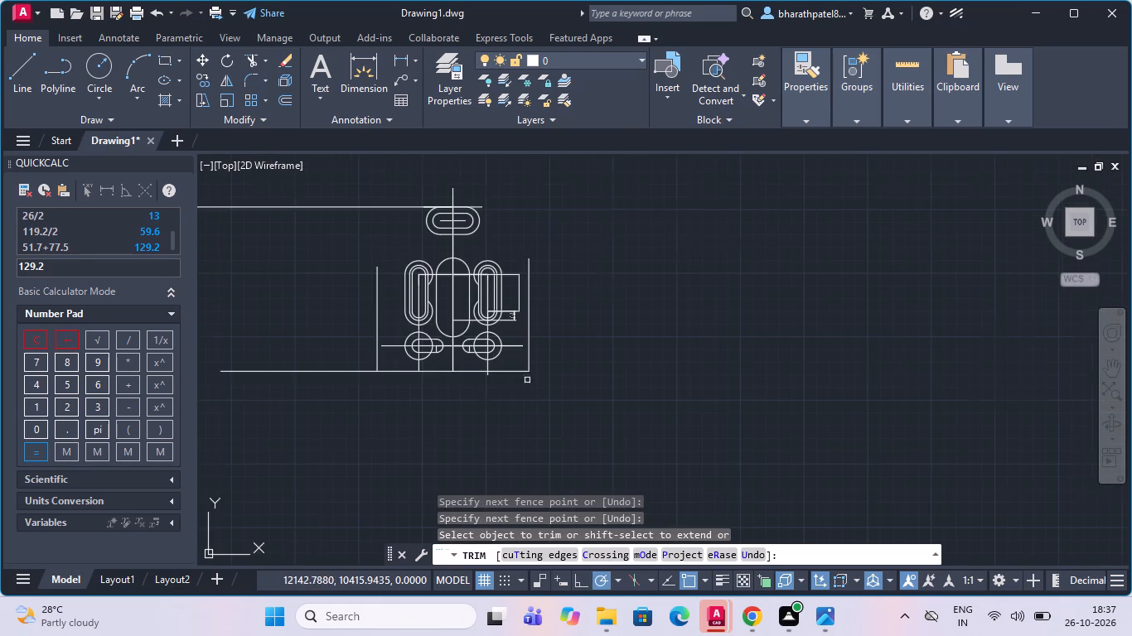
{"action": "scroll", "coordinate": [434, 380], "scroll_direction": "up", "scroll_amount": 5}
{"action": "scroll", "coordinate": [587, 332], "scroll_direction": "down", "scroll_amount": 3}
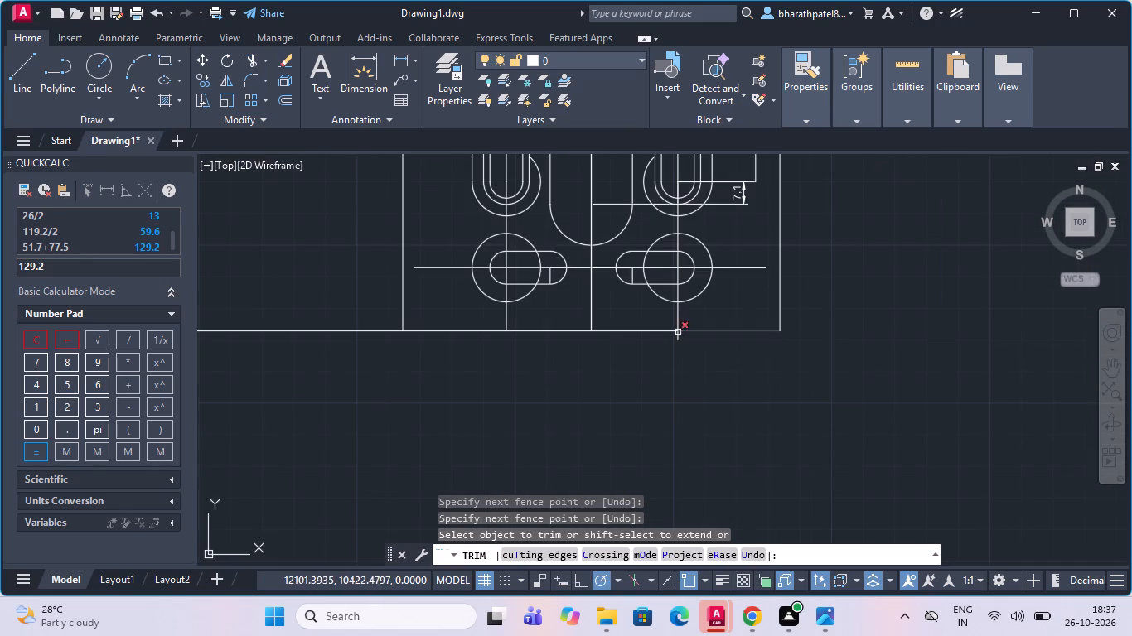
{"action": "scroll", "coordinate": [678, 332], "scroll_direction": "up", "scroll_amount": 3}
{"action": "left_click_drag", "start_coordinate": [593, 350], "coordinate": [679, 350]}
{"action": "left_click", "coordinate": [770, 349]}
Trim the new base line's long overhang beyond the outline's left edge.
{"action": "scroll", "coordinate": [732, 388], "scroll_direction": "down", "scroll_amount": 3}
{"action": "scroll", "coordinate": [589, 405], "scroll_direction": "down", "scroll_amount": 2}
{"action": "left_click", "coordinate": [589, 405]}
{"action": "scroll", "coordinate": [487, 406], "scroll_direction": "up", "scroll_amount": 4}
{"action": "left_click", "coordinate": [532, 328]}
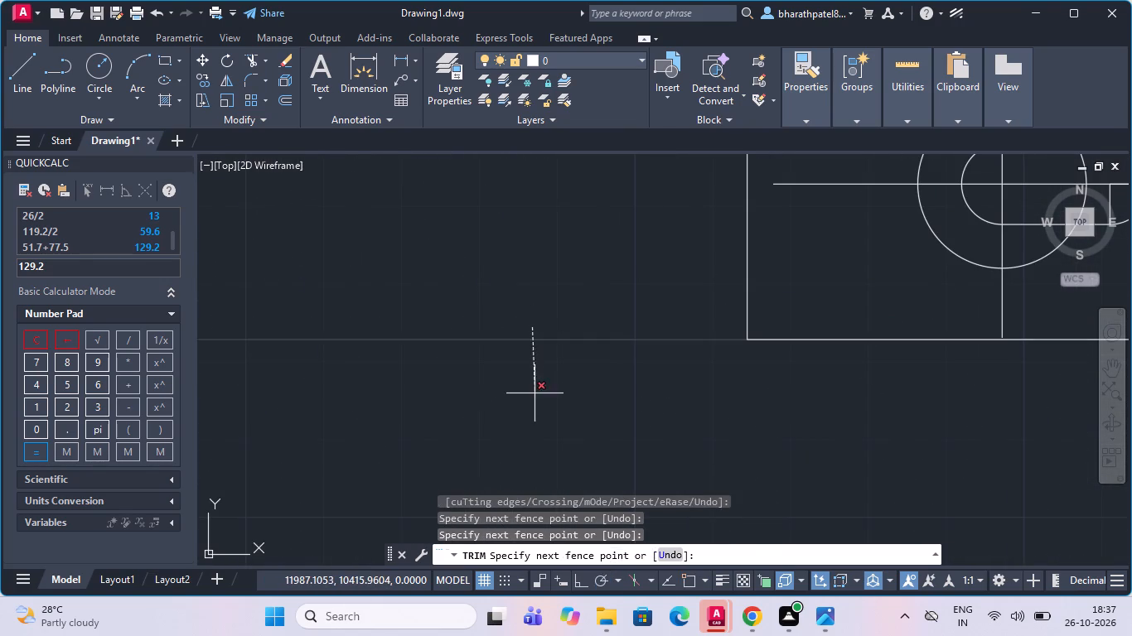
{"action": "left_click", "coordinate": [535, 393]}
{"action": "scroll", "coordinate": [529, 400], "scroll_direction": "down", "scroll_amount": 5}
{"action": "scroll", "coordinate": [580, 296], "scroll_direction": "up", "scroll_amount": 1}
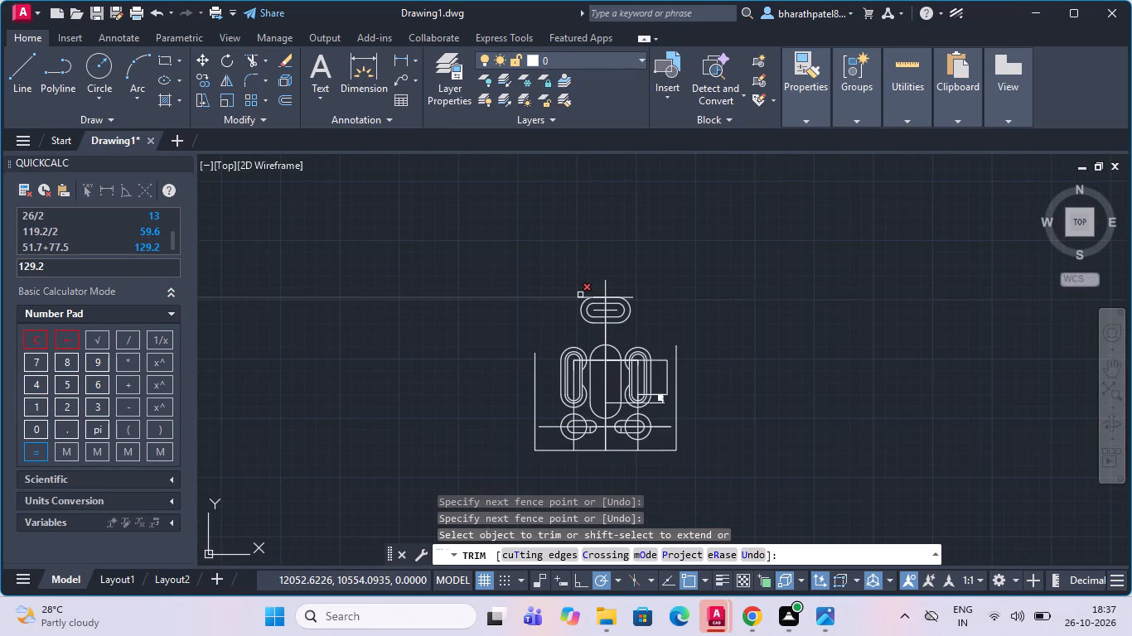
{"action": "scroll", "coordinate": [580, 295], "scroll_direction": "down", "scroll_amount": 1}
{"action": "scroll", "coordinate": [580, 294], "scroll_direction": "up", "scroll_amount": 3}
{"action": "scroll", "coordinate": [583, 267], "scroll_direction": "down", "scroll_amount": 2}
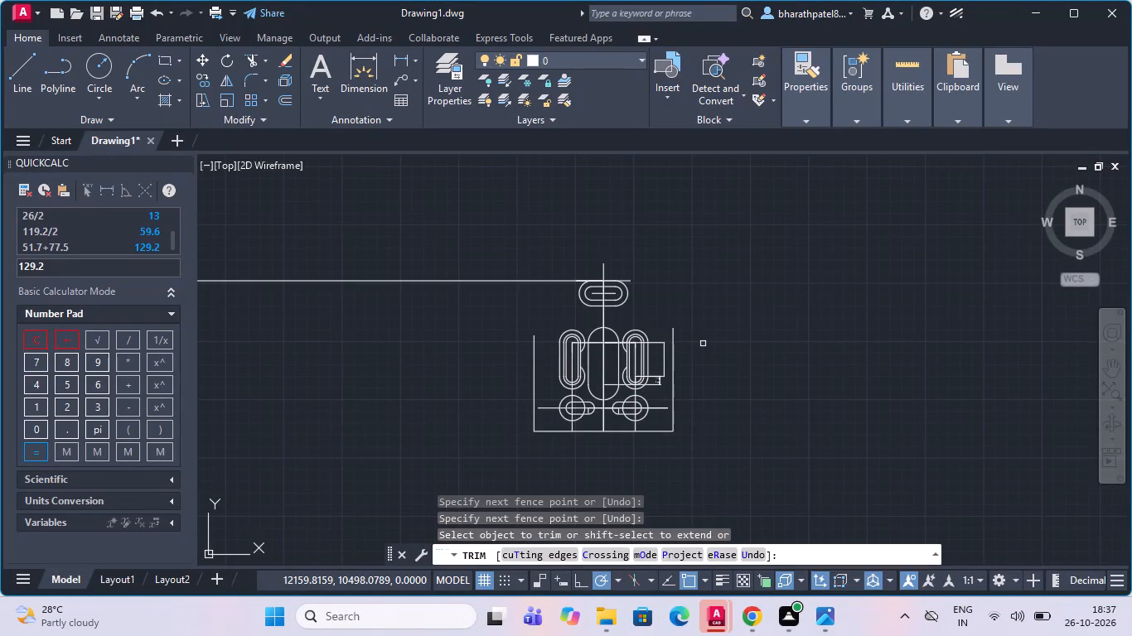
Draw a horizontal line about 38 units long from the left tall slot's upper arc centre past the outline's left edge.
{"action": "left_click", "coordinate": [13, 81]}
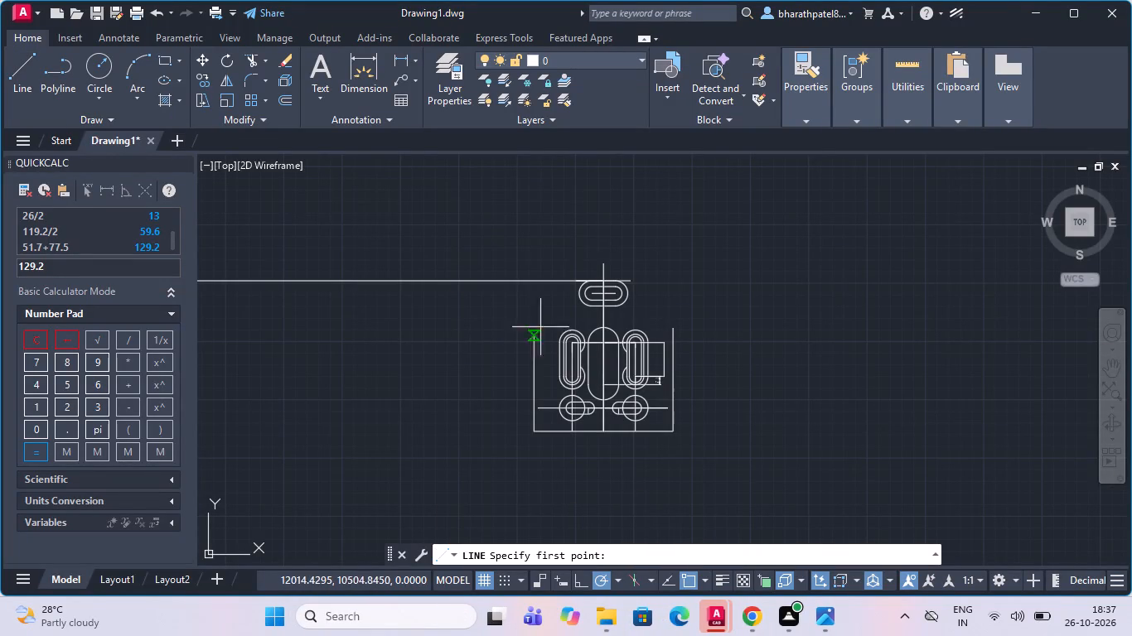
{"action": "scroll", "coordinate": [580, 347], "scroll_direction": "up", "scroll_amount": 4}
{"action": "left_click_drag", "start_coordinate": [510, 306], "coordinate": [498, 307]}
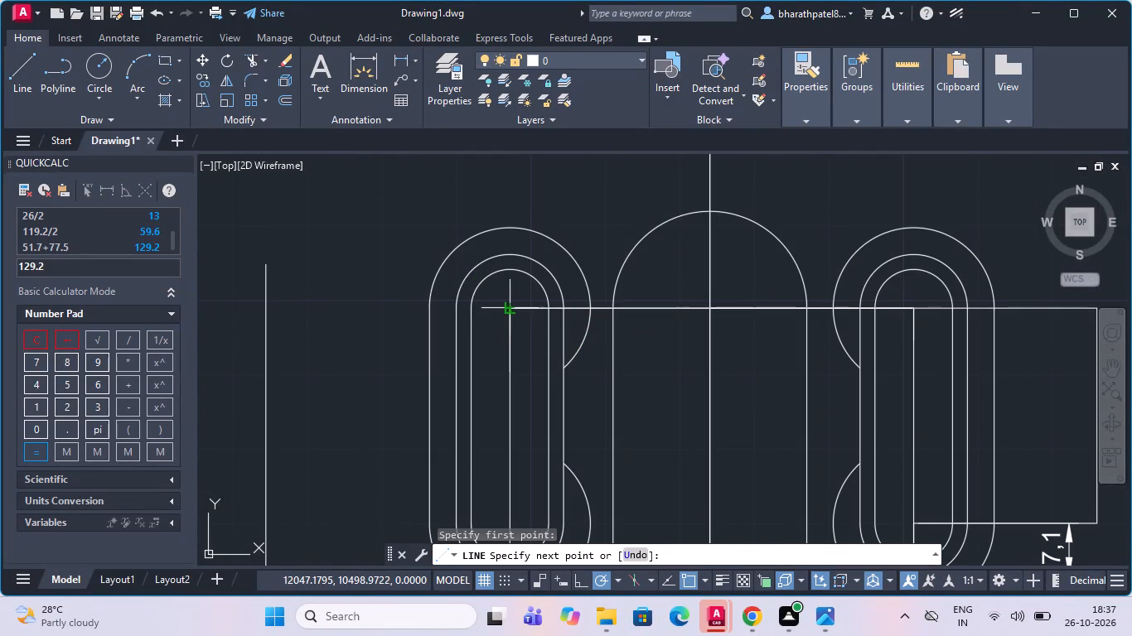
{"action": "left_click_drag", "start_coordinate": [498, 307], "coordinate": [472, 307]}
{"action": "left_click", "coordinate": [228, 311]}
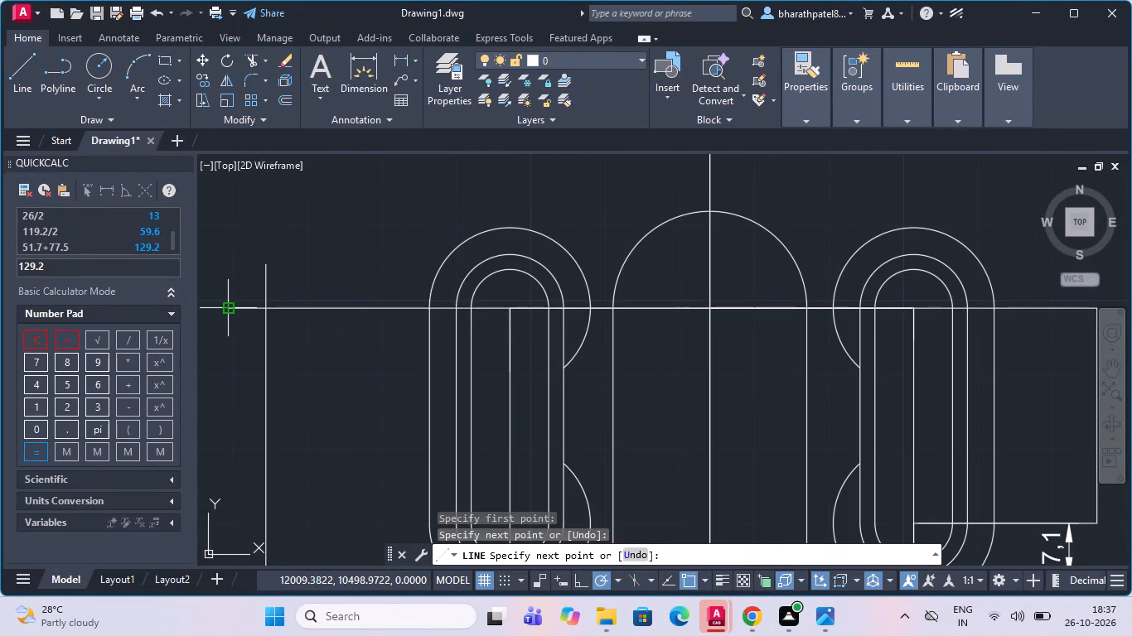
{"action": "key", "text": "Escape"}
Draw a horizontal line about 13 units long from the 7.1 construction line's upper right corner past the outline's right edge.
{"action": "left_click", "coordinate": [22, 79]}
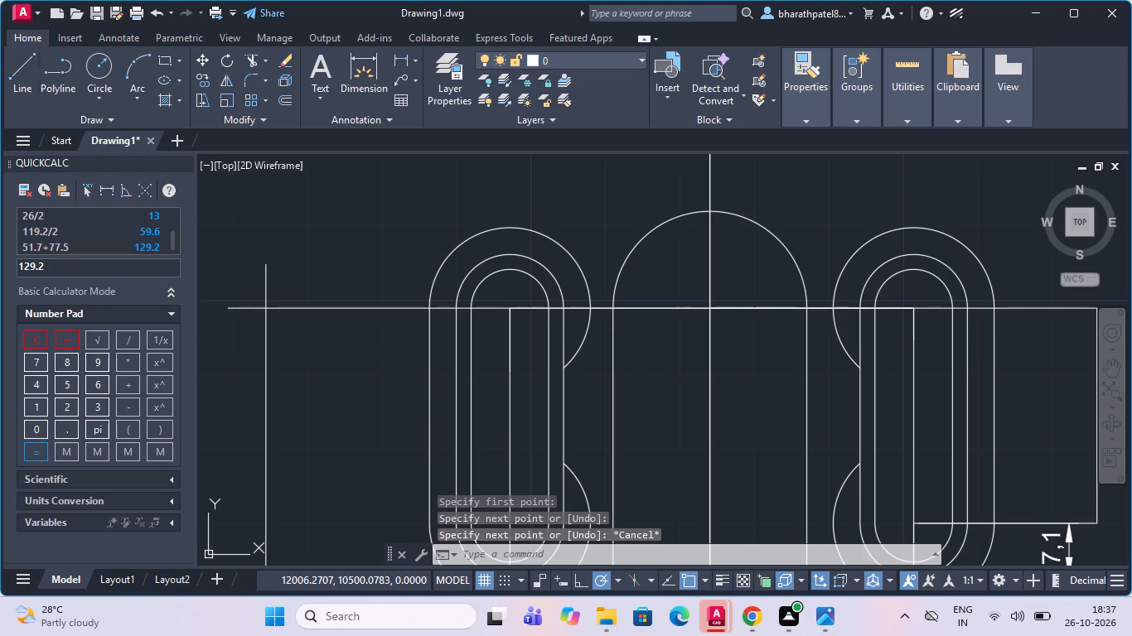
{"action": "scroll", "coordinate": [375, 304], "scroll_direction": "down", "scroll_amount": 2}
{"action": "scroll", "coordinate": [757, 307], "scroll_direction": "up", "scroll_amount": 3}
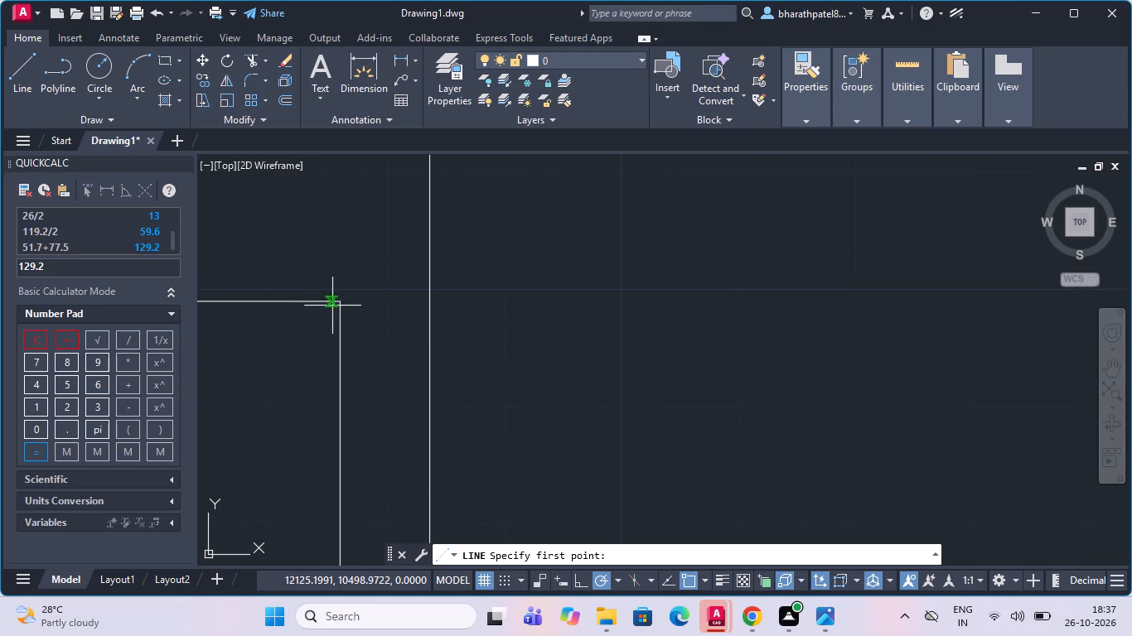
{"action": "left_click", "coordinate": [341, 301]}
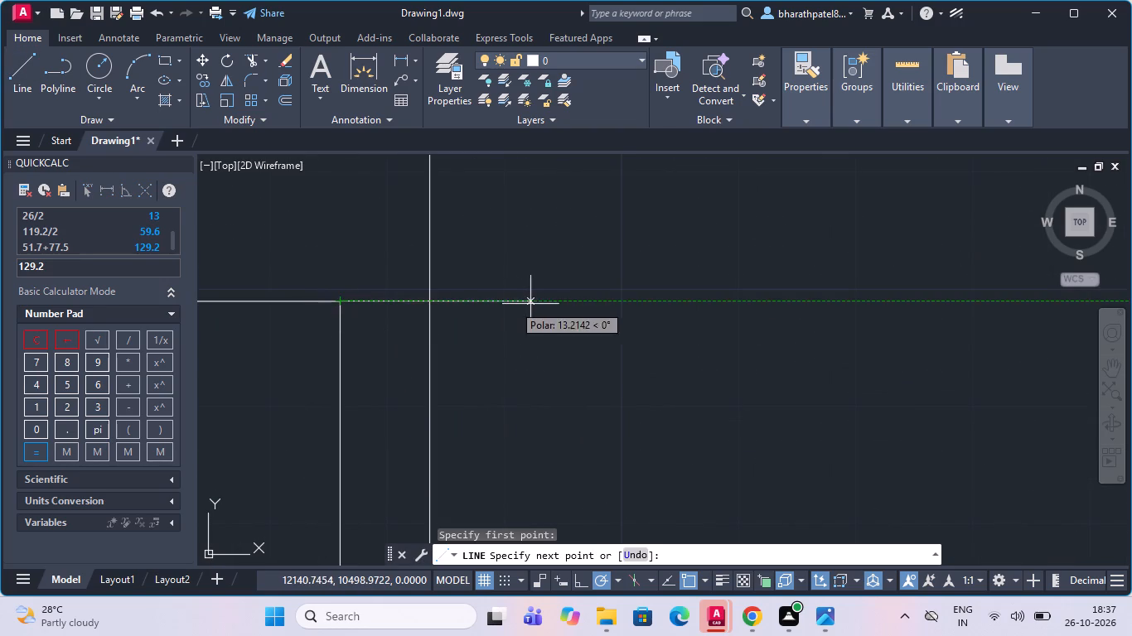
{"action": "left_click", "coordinate": [535, 304]}
{"action": "key", "text": "Escape"}
{"action": "scroll", "coordinate": [535, 306], "scroll_direction": "down", "scroll_amount": 7}
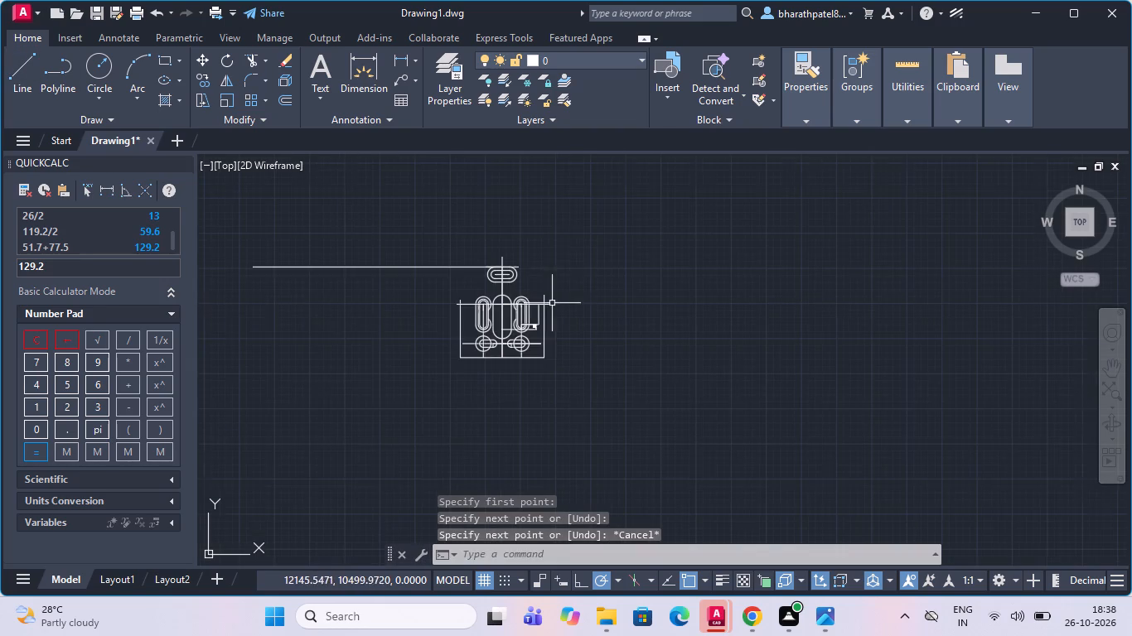
Trim the overhanging ends of the right edge and upper horizontal line to form the outline's upper right corner.
{"action": "scroll", "coordinate": [577, 256], "scroll_direction": "up", "scroll_amount": 2}
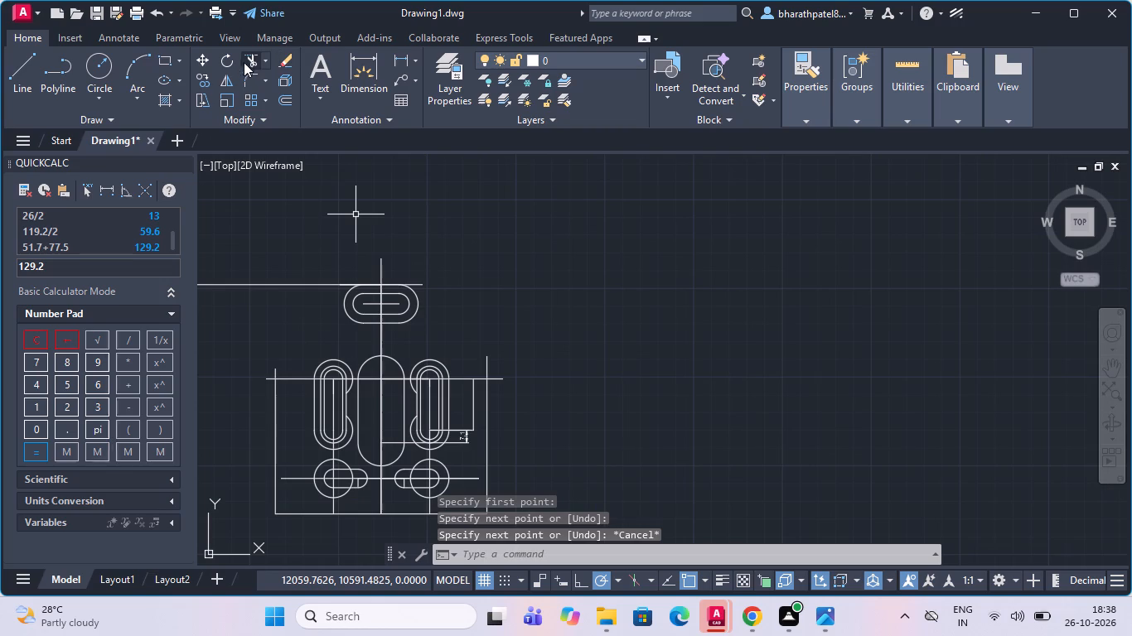
{"action": "left_click", "coordinate": [248, 60]}
{"action": "scroll", "coordinate": [507, 422], "scroll_direction": "up", "scroll_amount": 4}
{"action": "scroll", "coordinate": [358, 280], "scroll_direction": "down", "scroll_amount": 3}
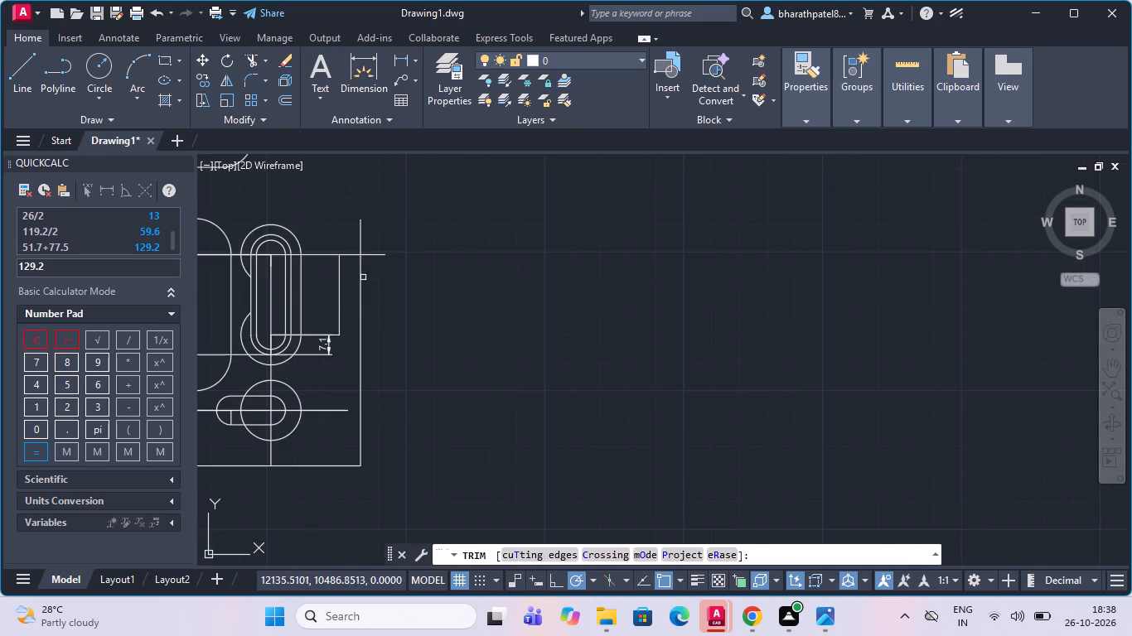
{"action": "scroll", "coordinate": [321, 206], "scroll_direction": "up", "scroll_amount": 3}
{"action": "left_click_drag", "start_coordinate": [354, 240], "coordinate": [447, 349]}
{"action": "left_click_drag", "start_coordinate": [428, 329], "coordinate": [432, 329]}
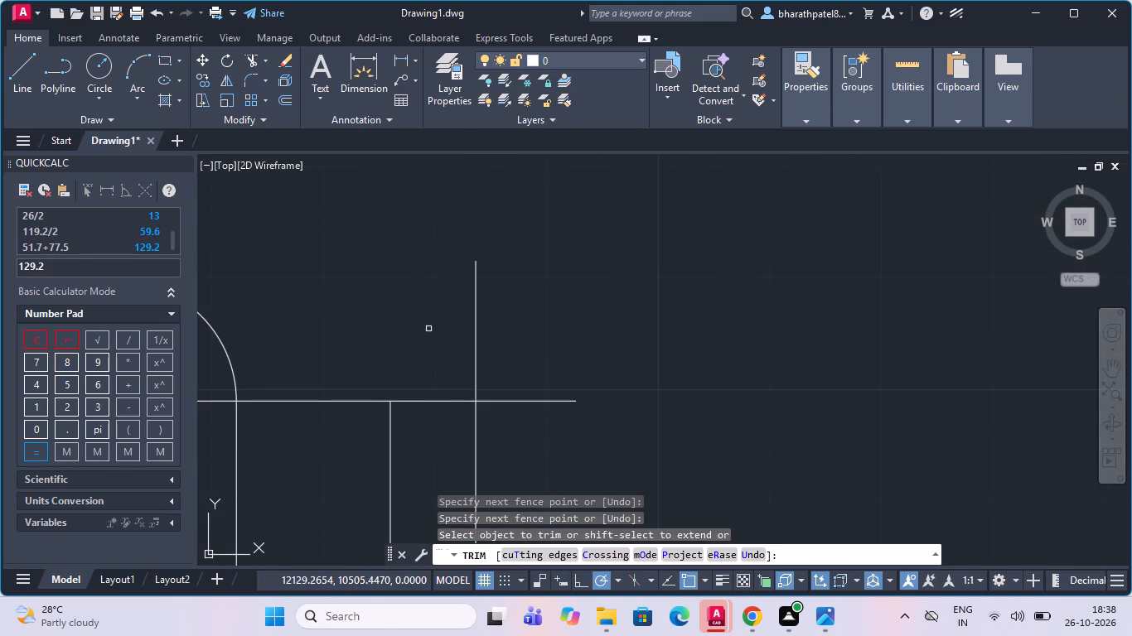
{"action": "left_click_drag", "start_coordinate": [432, 329], "coordinate": [445, 334]}
{"action": "left_click", "coordinate": [454, 325]}
{"action": "left_click", "coordinate": [518, 412]}
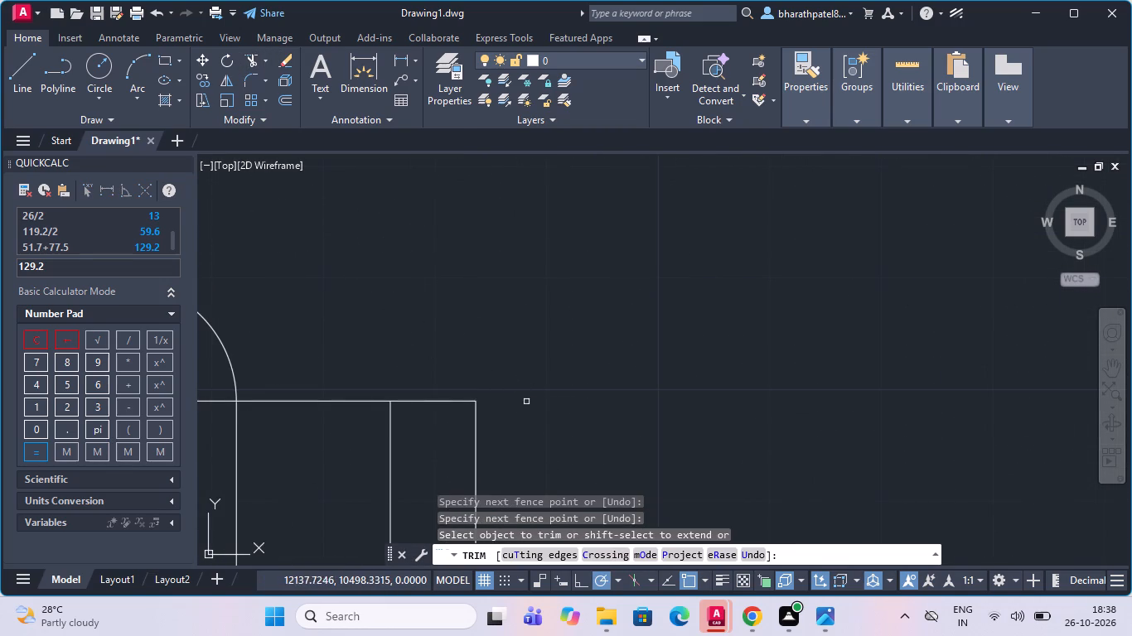
Trim the overhanging ends of the left edge and upper horizontal line to form the outline's upper left corner.
{"action": "scroll", "coordinate": [526, 402], "scroll_direction": "down", "scroll_amount": 4}
{"action": "scroll", "coordinate": [336, 419], "scroll_direction": "up", "scroll_amount": 1}
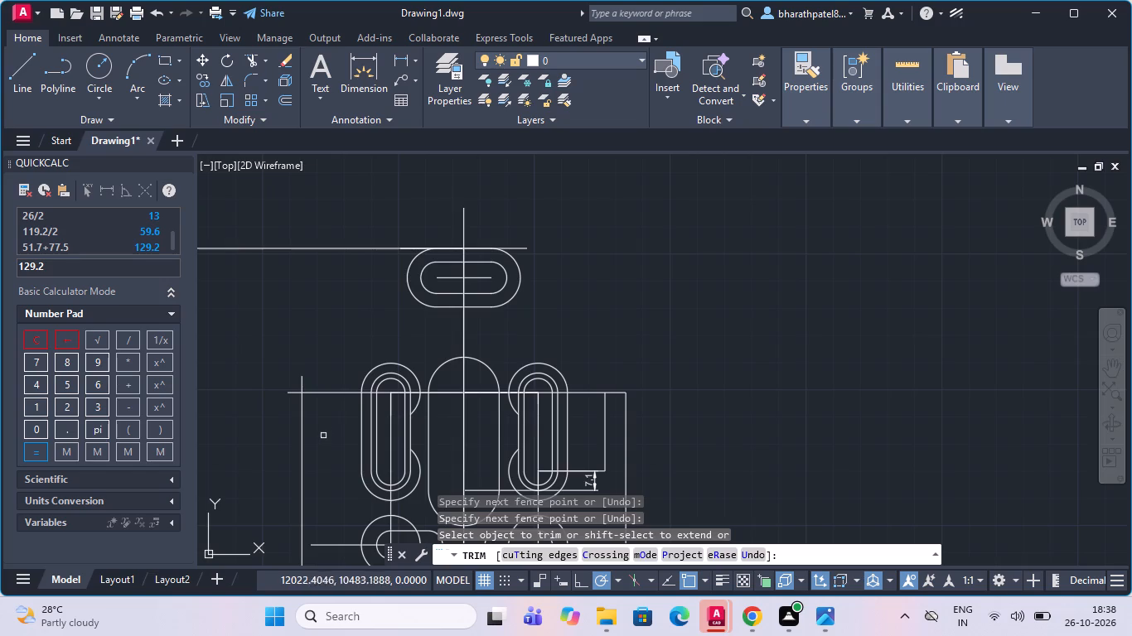
{"action": "scroll", "coordinate": [318, 434], "scroll_direction": "up", "scroll_amount": 3}
{"action": "scroll", "coordinate": [318, 434], "scroll_direction": "down", "scroll_amount": 2}
{"action": "scroll", "coordinate": [270, 411], "scroll_direction": "up", "scroll_amount": 4}
{"action": "scroll", "coordinate": [269, 408], "scroll_direction": "down", "scroll_amount": 2}
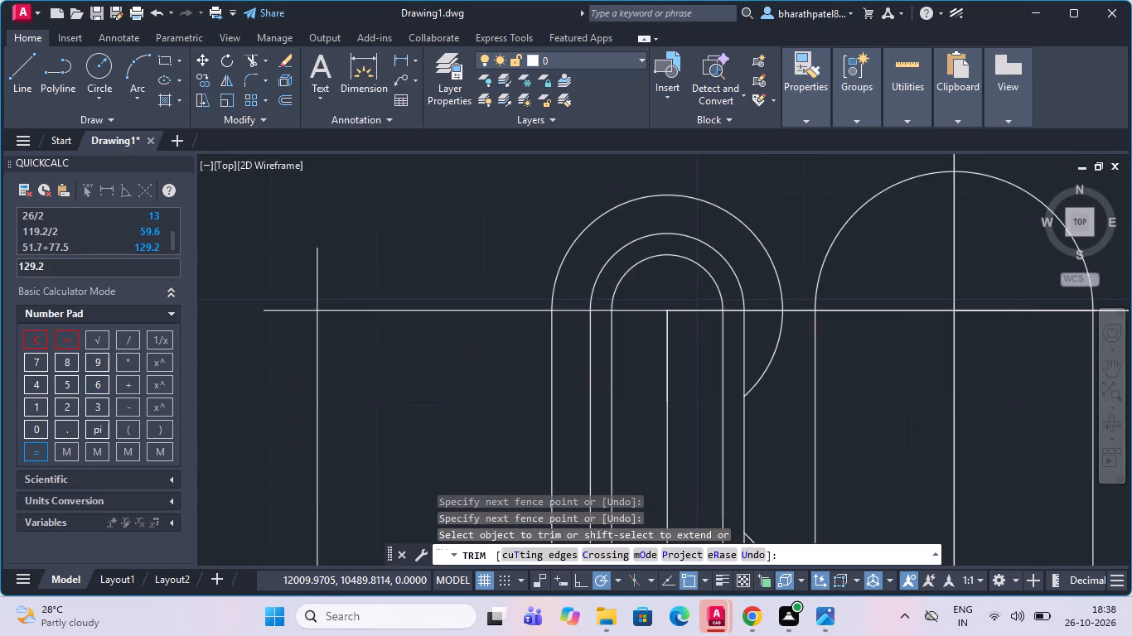
{"action": "scroll", "coordinate": [254, 316], "scroll_direction": "up", "scroll_amount": 3}
{"action": "left_click", "coordinate": [538, 219]}
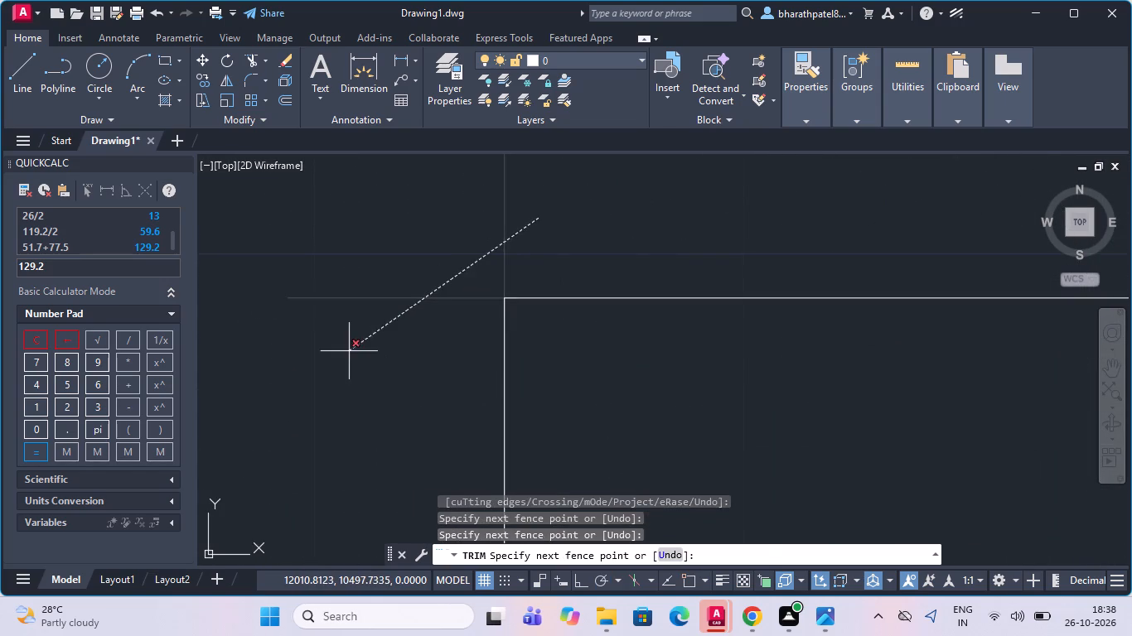
{"action": "left_click", "coordinate": [349, 351]}
{"action": "scroll", "coordinate": [350, 367], "scroll_direction": "down", "scroll_amount": 7}
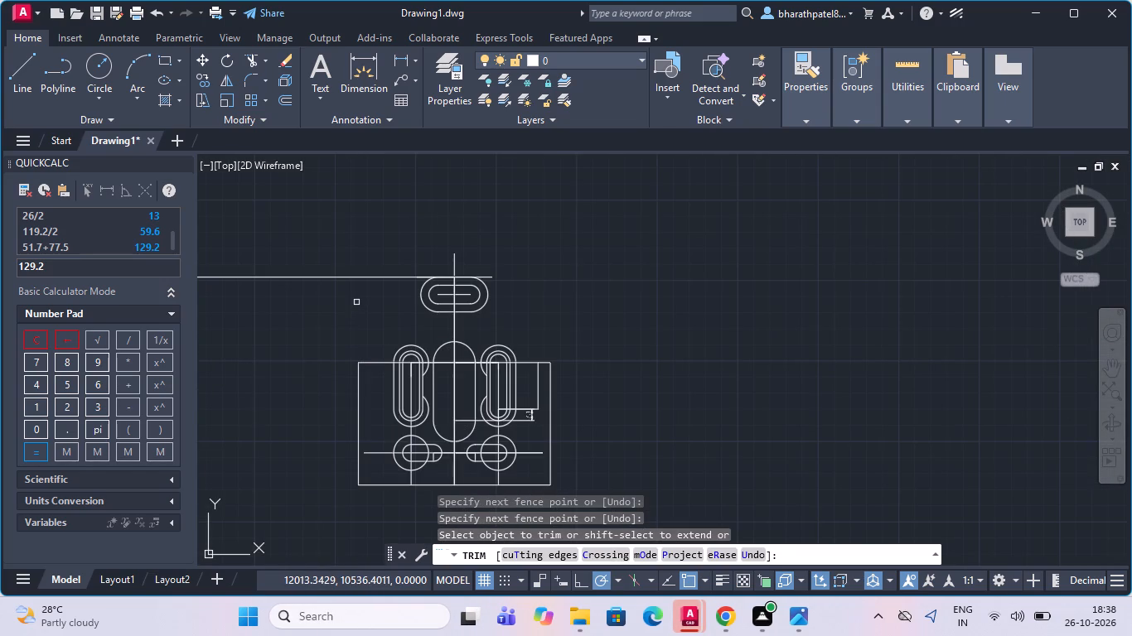
Draw a line continuing the lower slots' horizontal centreline to the left, past the outline's left edge.
{"action": "scroll", "coordinate": [371, 489], "scroll_direction": "up", "scroll_amount": 2}
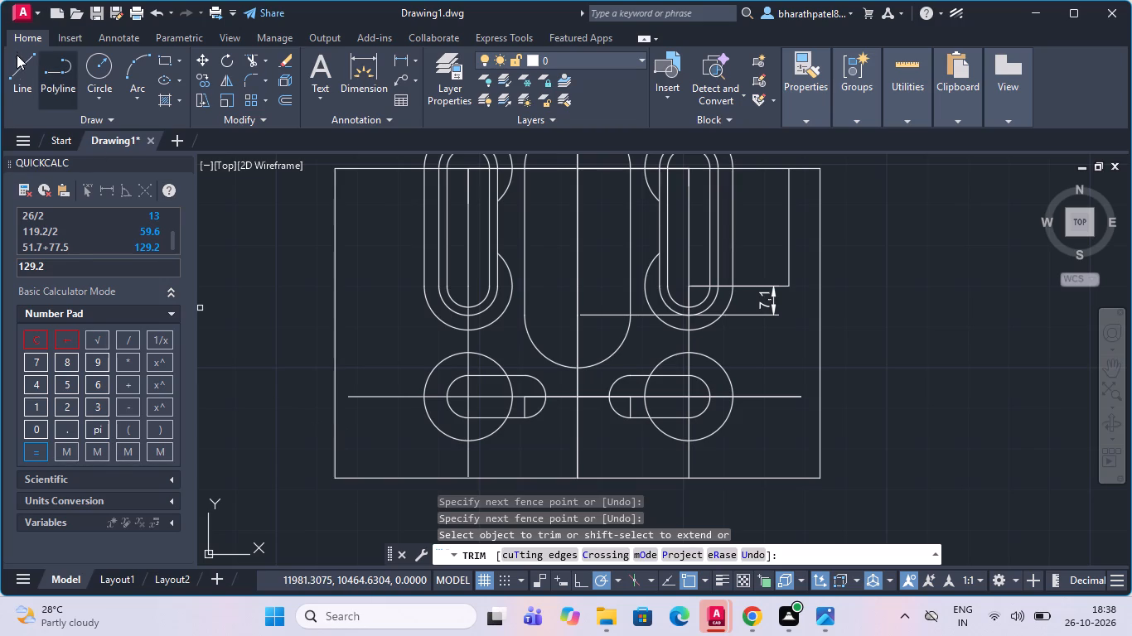
{"action": "left_click", "coordinate": [17, 78]}
{"action": "left_click_drag", "start_coordinate": [351, 398], "coordinate": [341, 398]}
{"action": "left_click", "coordinate": [280, 396]}
{"action": "key", "text": "Escape"}
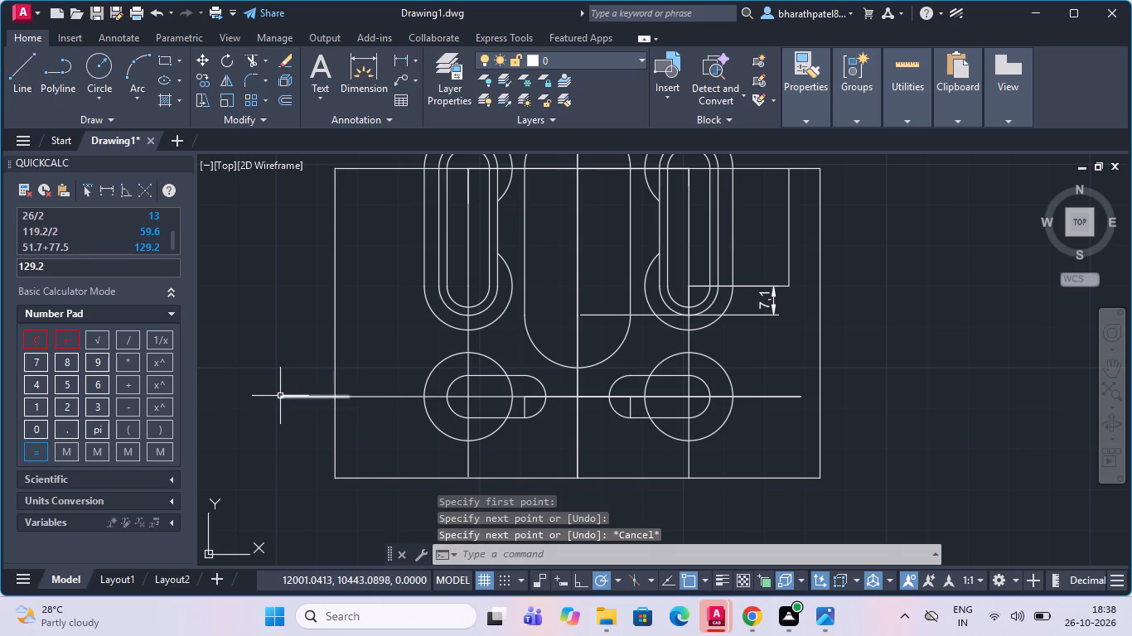
Draw a line continuing the lower slots' horizontal centreline to the right, past the outline's right edge.
{"action": "left_click", "coordinate": [12, 73]}
{"action": "scroll", "coordinate": [571, 349], "scroll_direction": "down", "scroll_amount": 1}
{"action": "scroll", "coordinate": [761, 382], "scroll_direction": "up", "scroll_amount": 2}
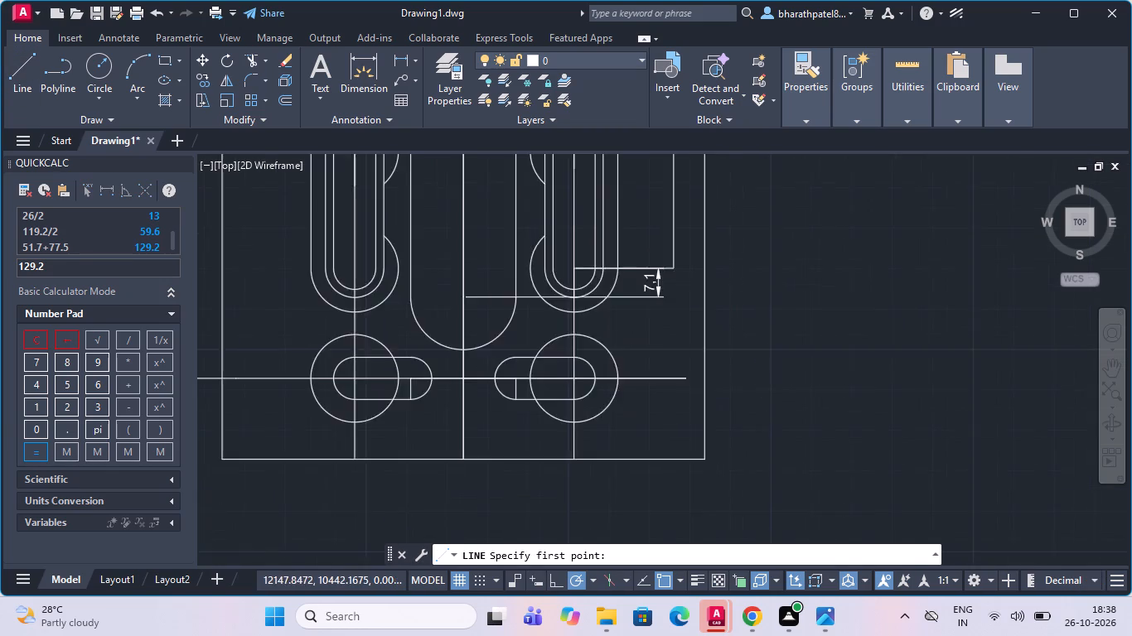
{"action": "left_click_drag", "start_coordinate": [640, 379], "coordinate": [666, 379]}
{"action": "left_click", "coordinate": [745, 379]}
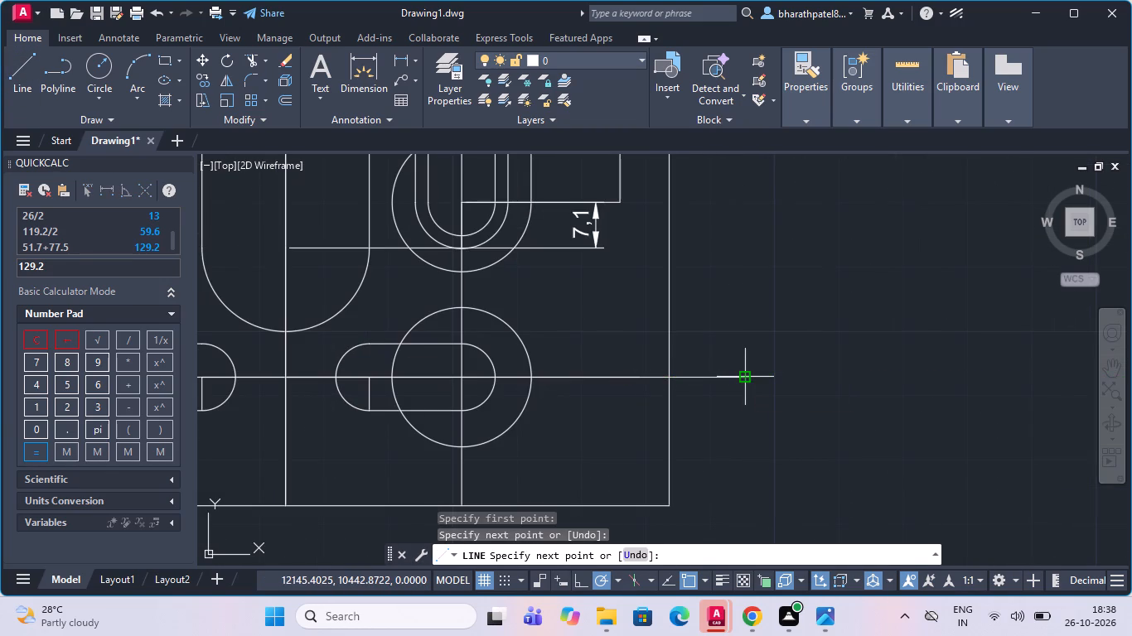
{"action": "key", "text": "Escape"}
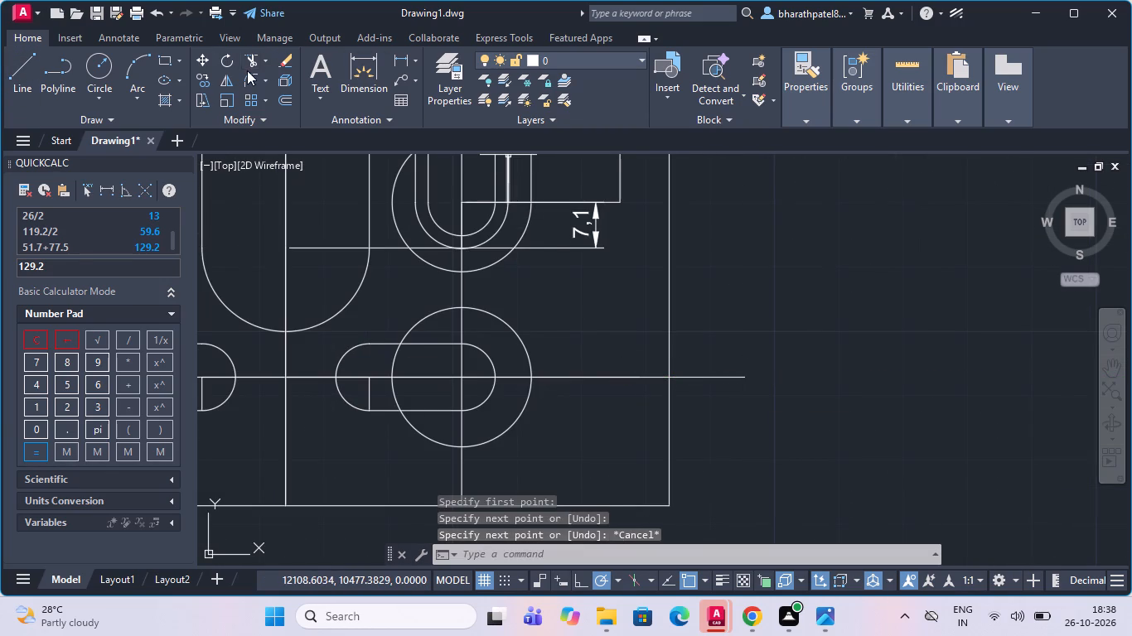
Trim the lower slots' horizontal centreline overhangs back to the outline's right and left edges.
{"action": "left_click", "coordinate": [249, 64]}
{"action": "left_click_drag", "start_coordinate": [699, 310], "coordinate": [704, 333]}
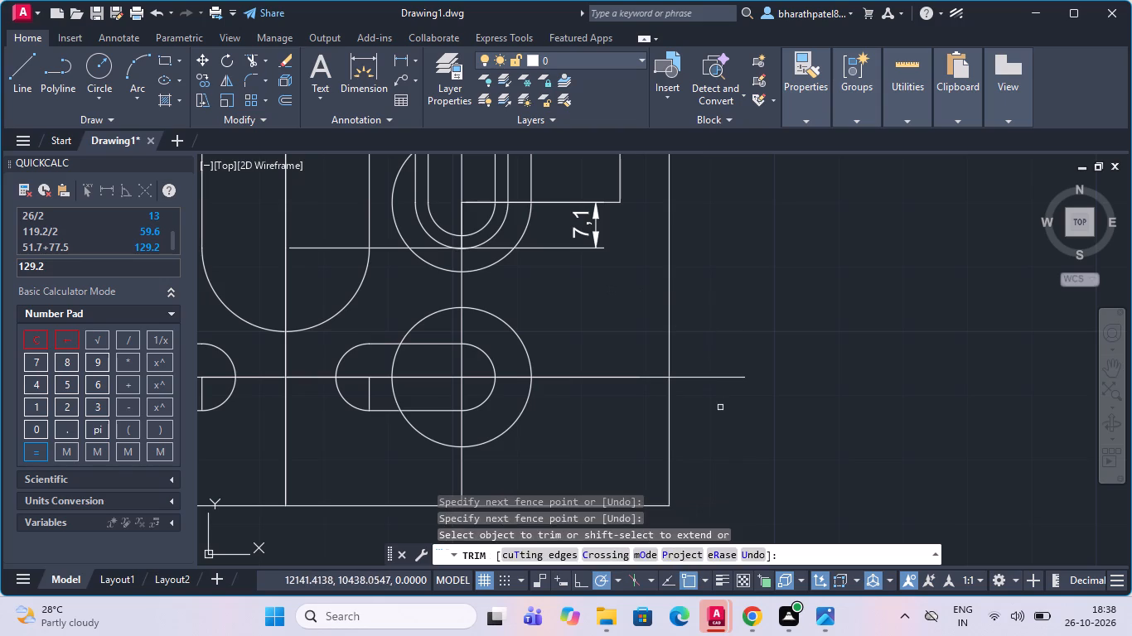
{"action": "left_click_drag", "start_coordinate": [719, 397], "coordinate": [719, 380]}
{"action": "left_click", "coordinate": [719, 357]}
{"action": "scroll", "coordinate": [719, 357], "scroll_direction": "down", "scroll_amount": 4}
{"action": "scroll", "coordinate": [527, 373], "scroll_direction": "up", "scroll_amount": 1}
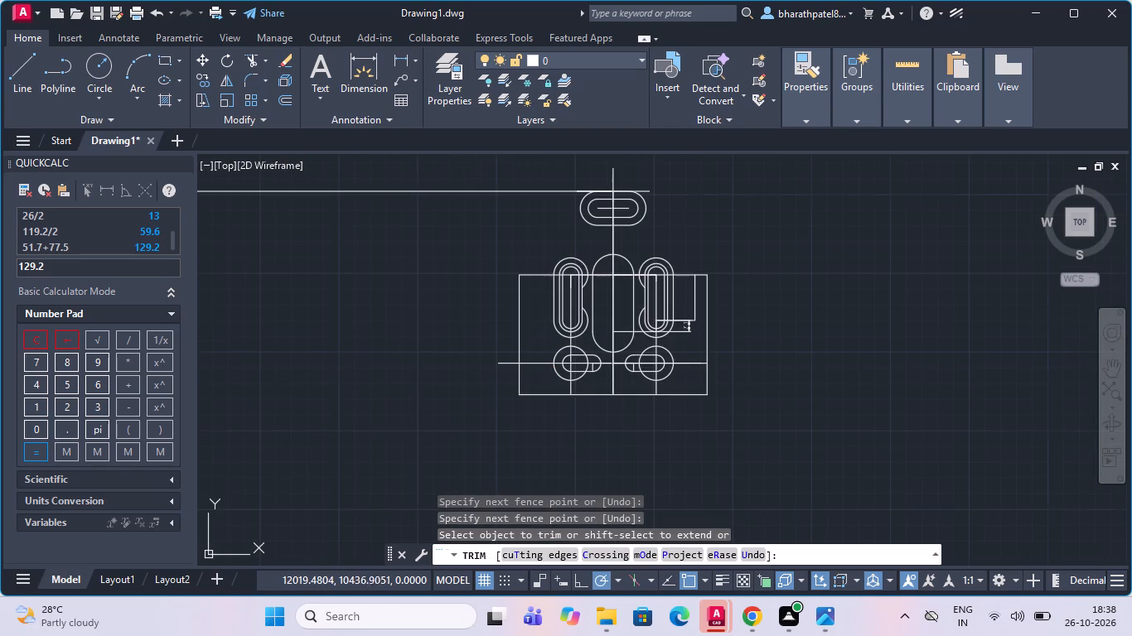
{"action": "scroll", "coordinate": [527, 373], "scroll_direction": "up", "scroll_amount": 2}
{"action": "left_click_drag", "start_coordinate": [431, 275], "coordinate": [431, 288]}
{"action": "left_click", "coordinate": [458, 384]}
{"action": "scroll", "coordinate": [449, 393], "scroll_direction": "down", "scroll_amount": 2}
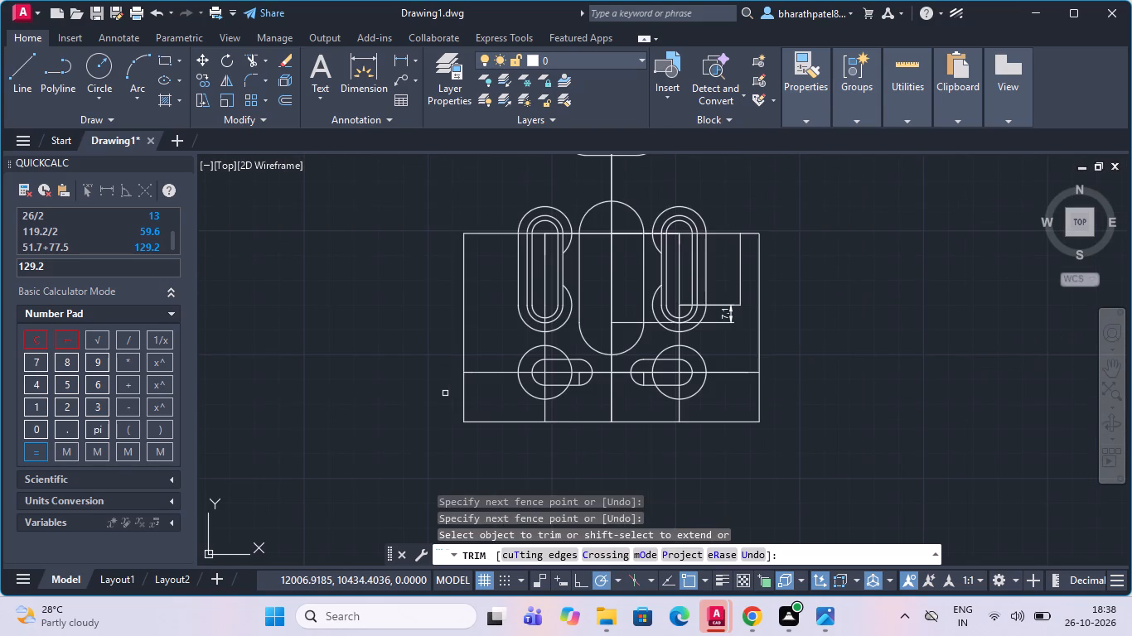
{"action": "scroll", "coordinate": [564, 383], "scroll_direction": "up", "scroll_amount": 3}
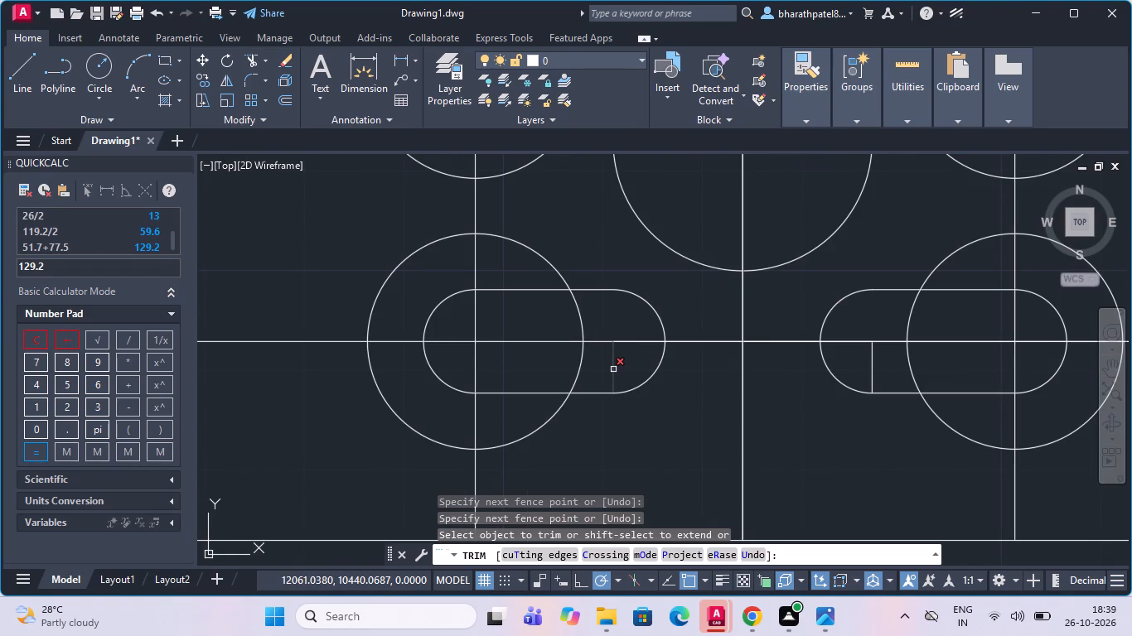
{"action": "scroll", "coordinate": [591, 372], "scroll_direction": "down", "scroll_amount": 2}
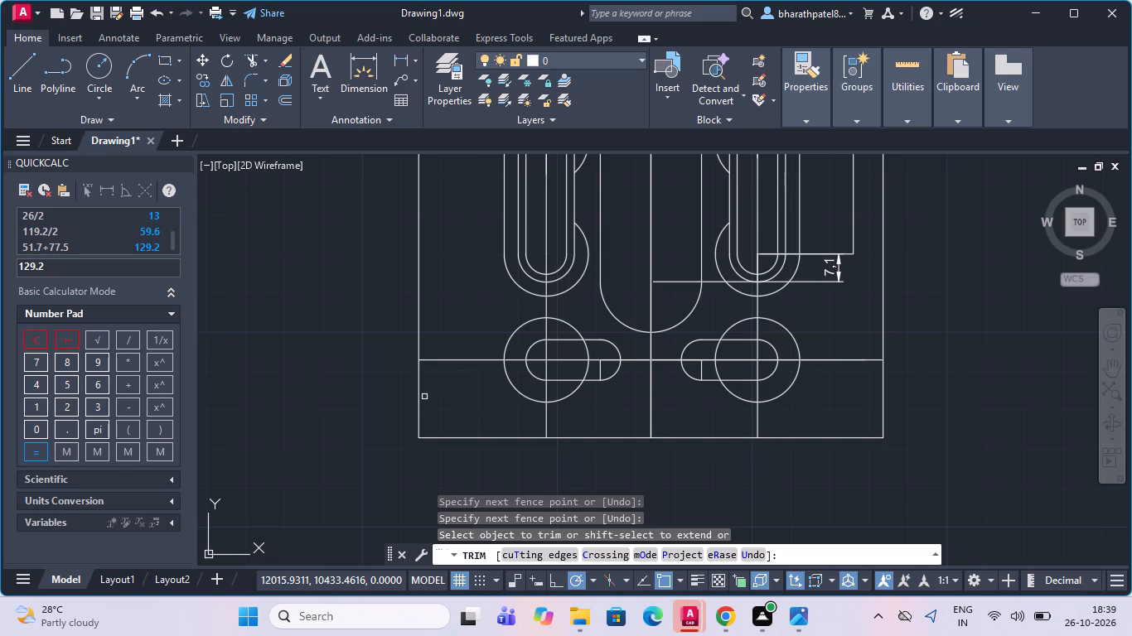
Trim away the lower slots' horizontal centreline between the outline's side edges and the outer circles on both sides.
{"action": "scroll", "coordinate": [424, 397], "scroll_direction": "down", "scroll_amount": 2}
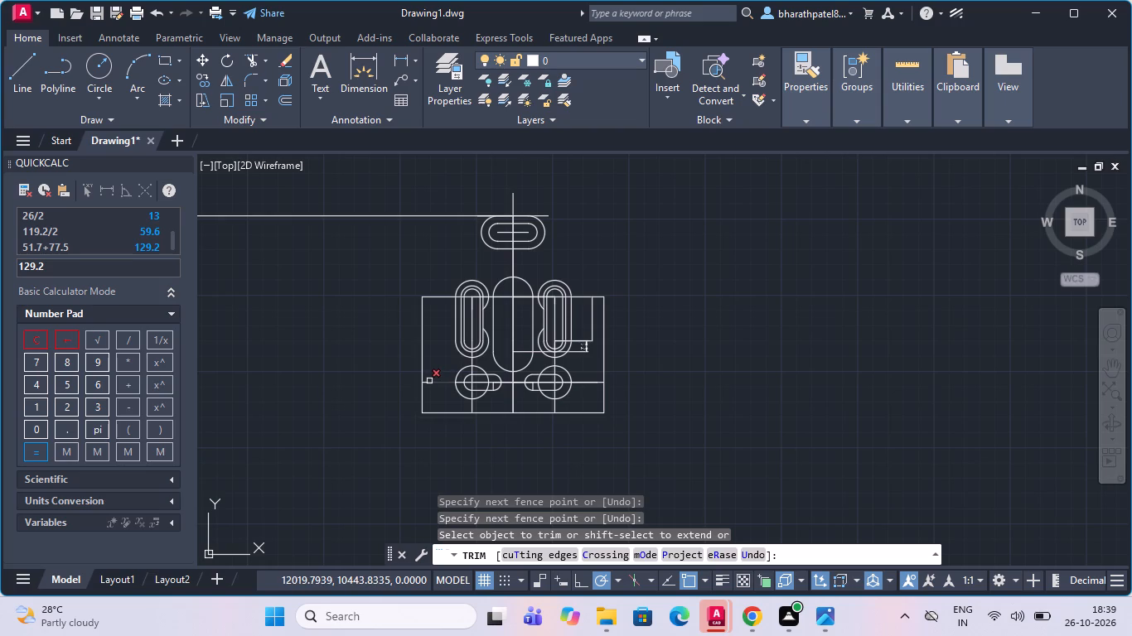
{"action": "left_click", "coordinate": [427, 383]}
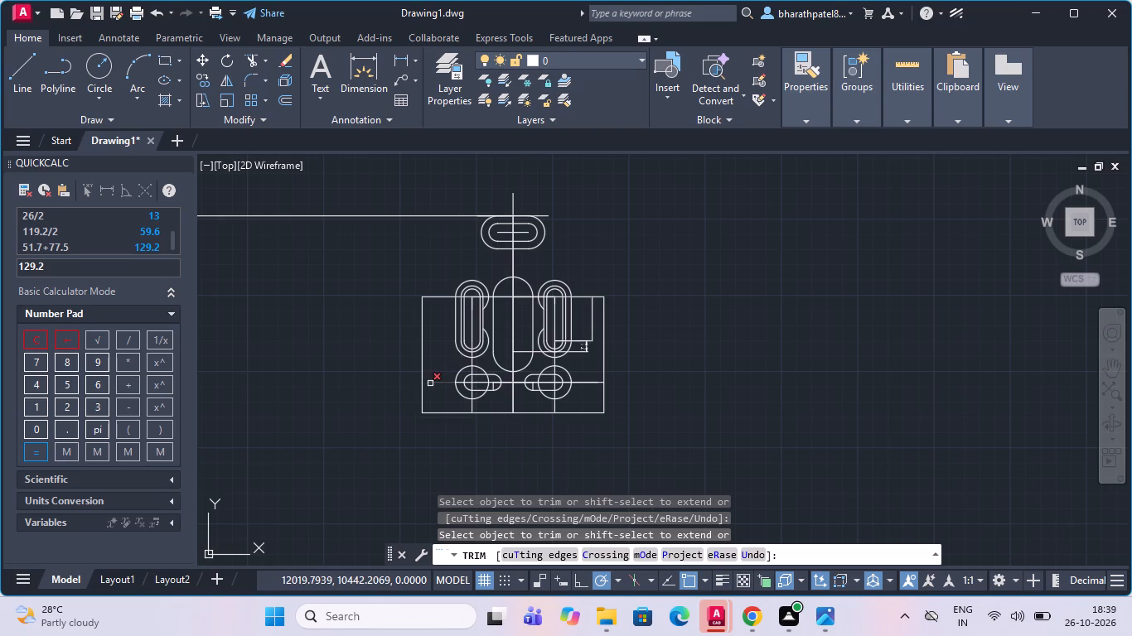
{"action": "left_click", "coordinate": [433, 383]}
{"action": "left_click", "coordinate": [585, 383]}
{"action": "left_click", "coordinate": [589, 383]}
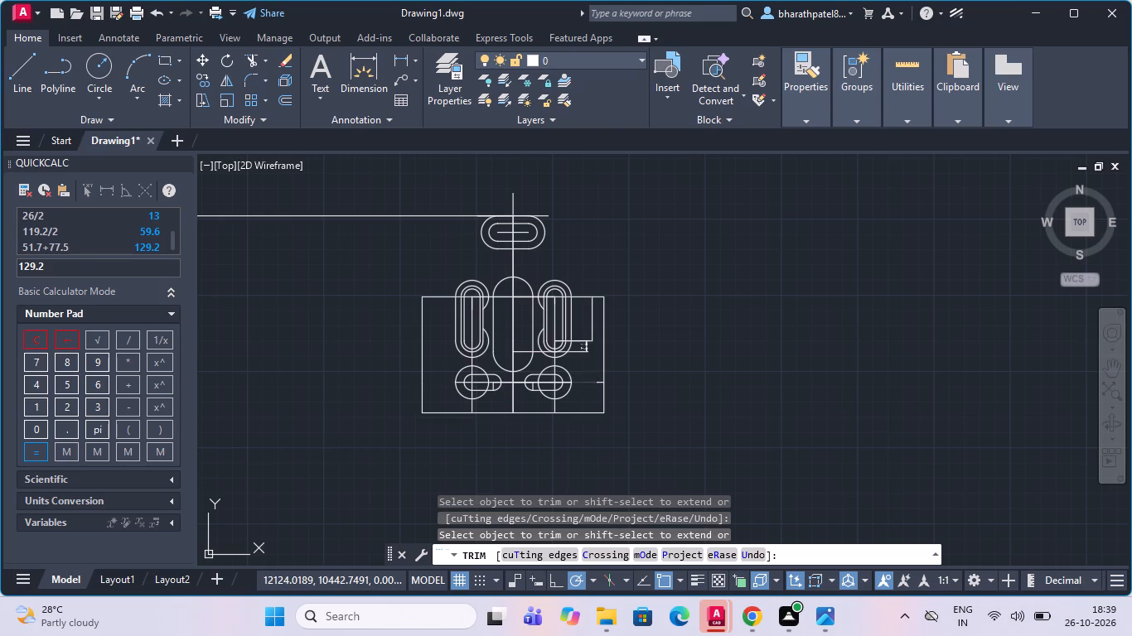
{"action": "left_click", "coordinate": [595, 383]}
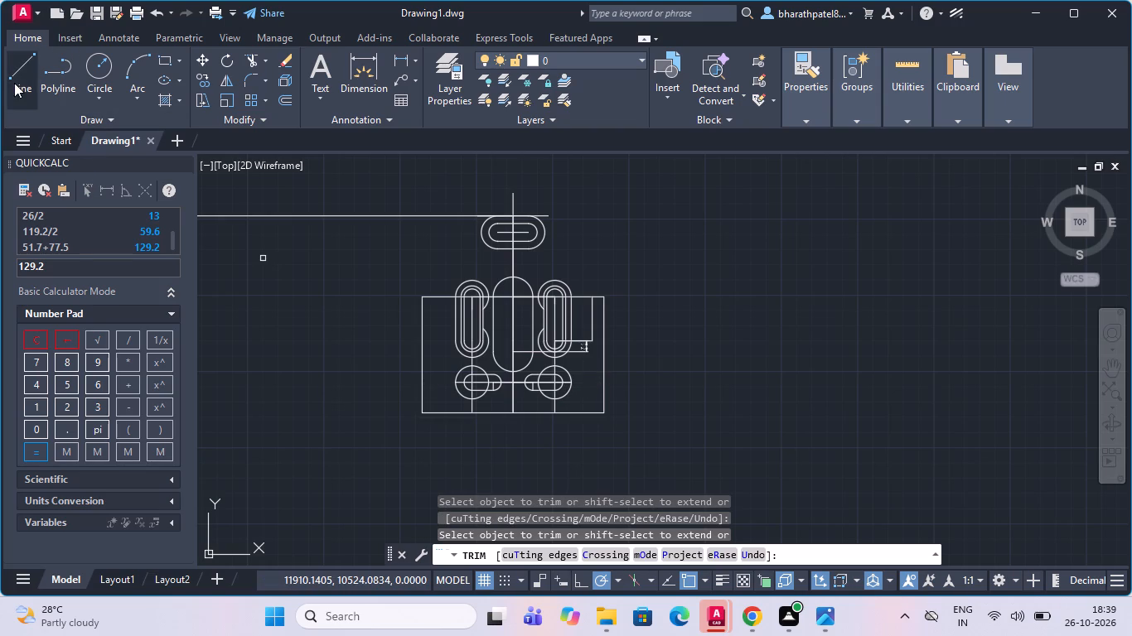
Draw a horizontal line from the left vertical slot's lower arc centre leftward past the outline's left edge.
{"action": "left_click", "coordinate": [14, 74]}
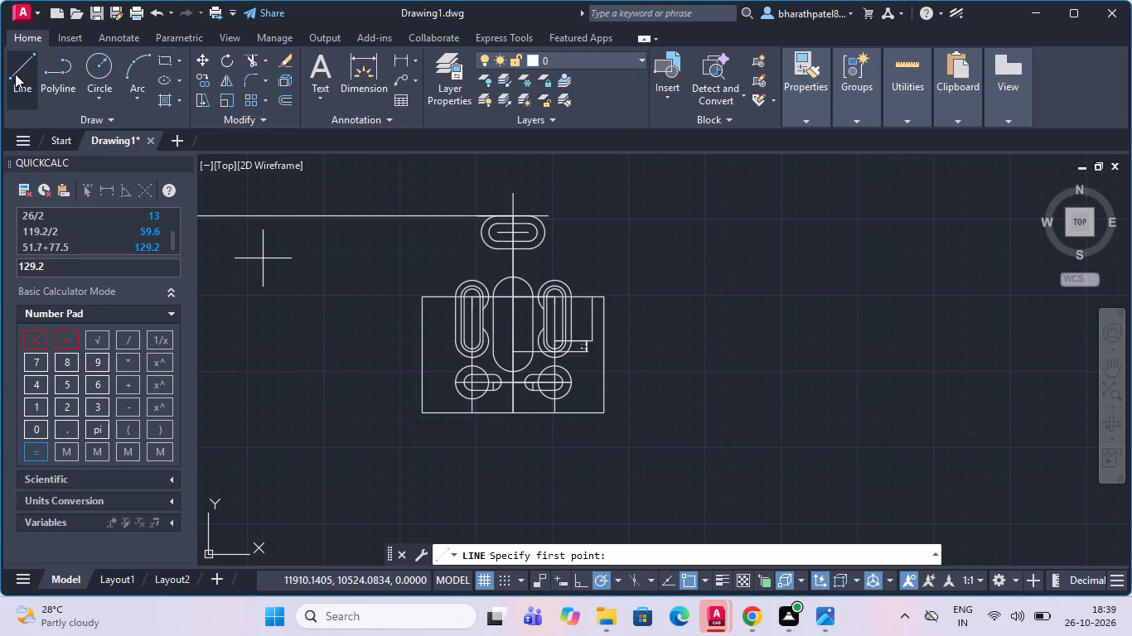
{"action": "scroll", "coordinate": [448, 337], "scroll_direction": "up", "scroll_amount": 3}
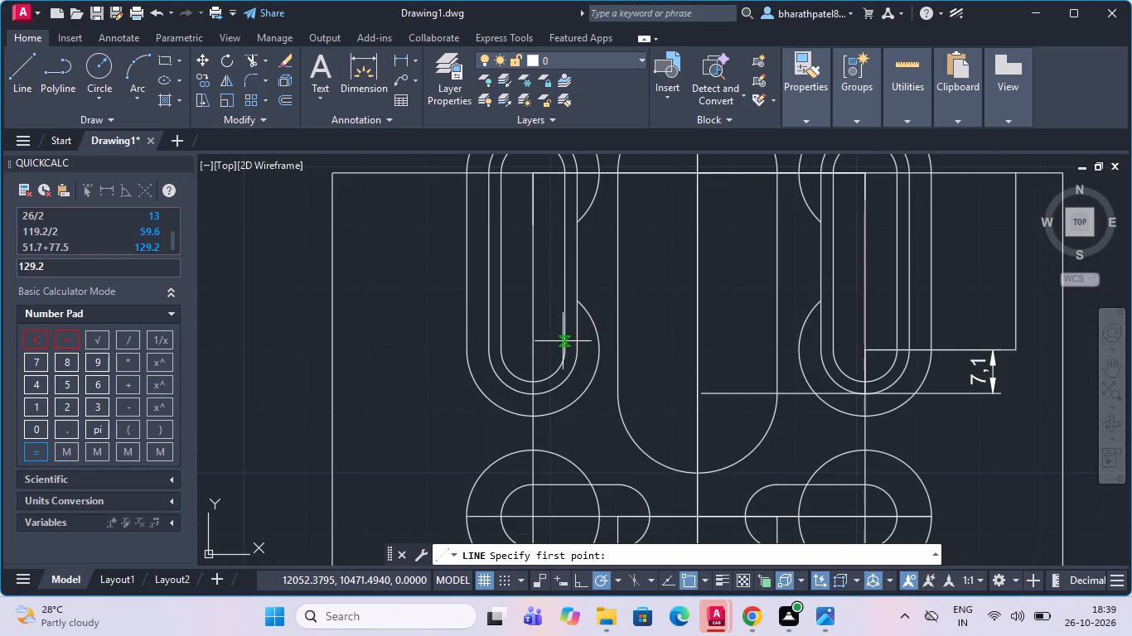
{"action": "left_click", "coordinate": [536, 353]}
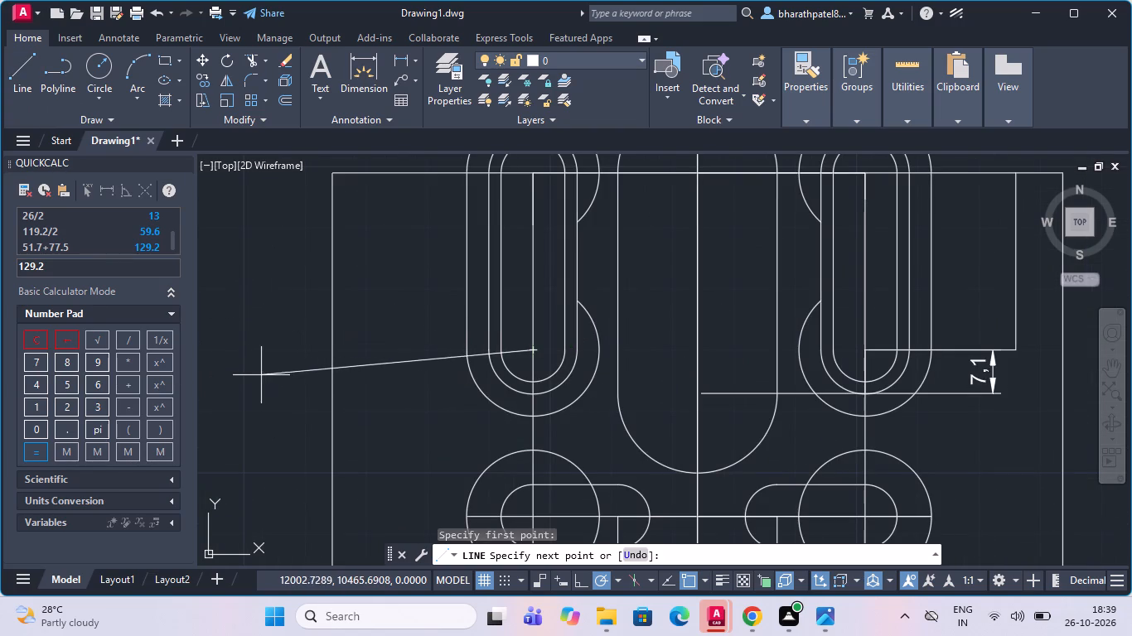
{"action": "left_click", "coordinate": [297, 355]}
{"action": "key", "text": "Escape"}
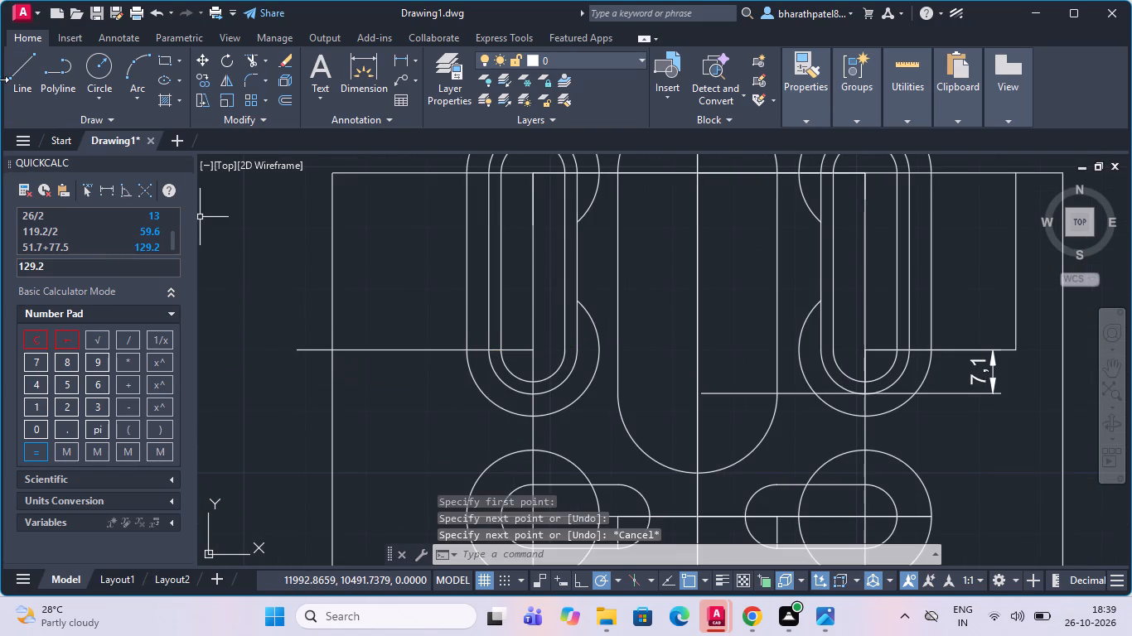
Draw a horizontal line from the right vertical slot's lower arc centre rightward past the outline's right edge.
{"action": "left_click", "coordinate": [10, 71]}
{"action": "scroll", "coordinate": [506, 434], "scroll_direction": "down", "scroll_amount": 3}
{"action": "scroll", "coordinate": [726, 429], "scroll_direction": "up", "scroll_amount": 2}
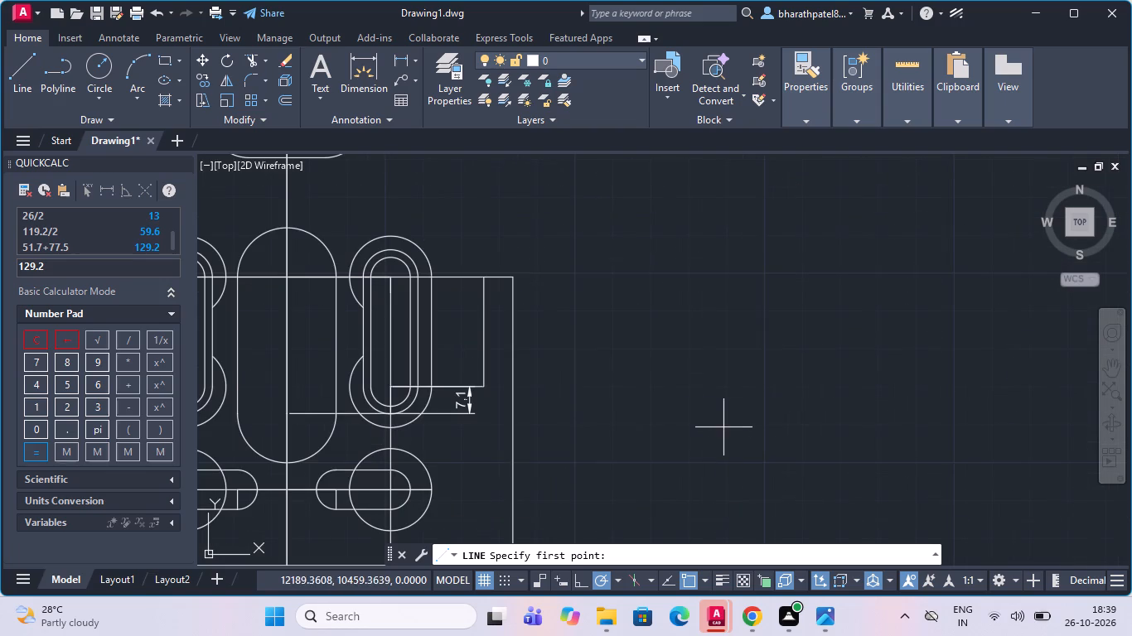
{"action": "left_click", "coordinate": [388, 386]}
{"action": "left_click", "coordinate": [566, 384]}
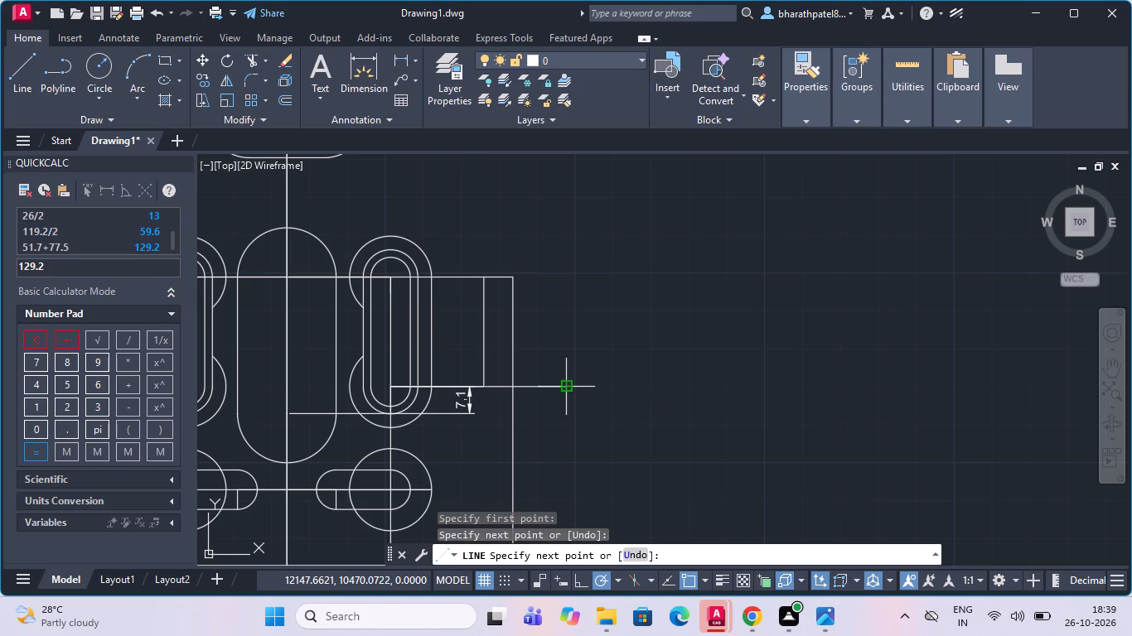
{"action": "key", "text": "Escape"}
Draw a slanted line from the right end of the top horizontal line to the rectangular outline's upper right corner.
{"action": "scroll", "coordinate": [564, 382], "scroll_direction": "down", "scroll_amount": 3}
{"action": "scroll", "coordinate": [457, 399], "scroll_direction": "up", "scroll_amount": 2}
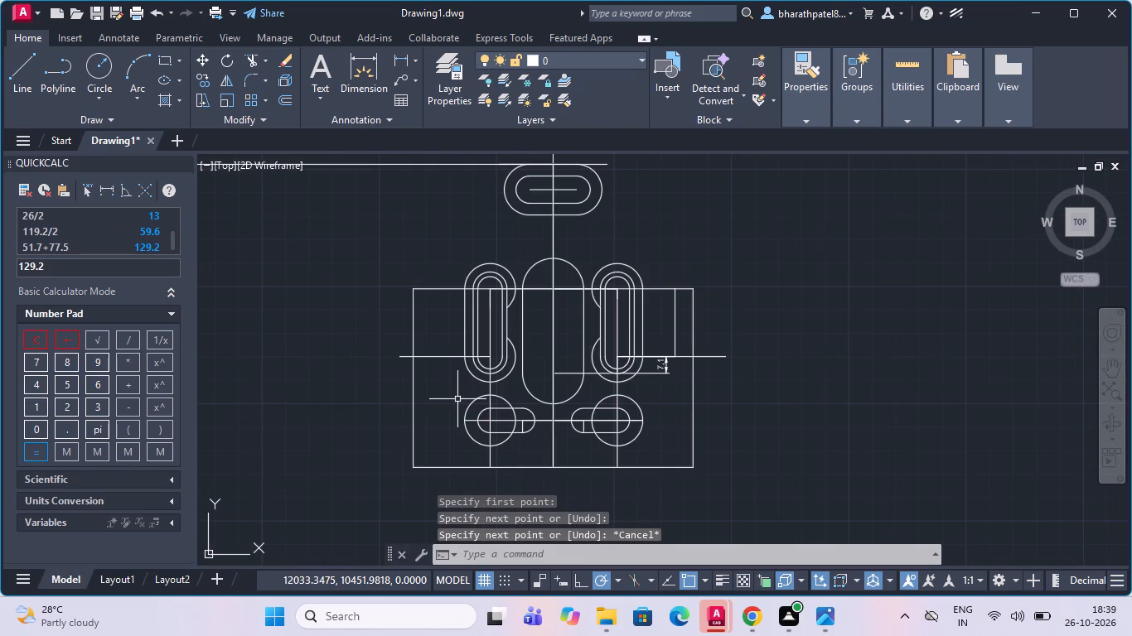
{"action": "scroll", "coordinate": [457, 399], "scroll_direction": "down", "scroll_amount": 1}
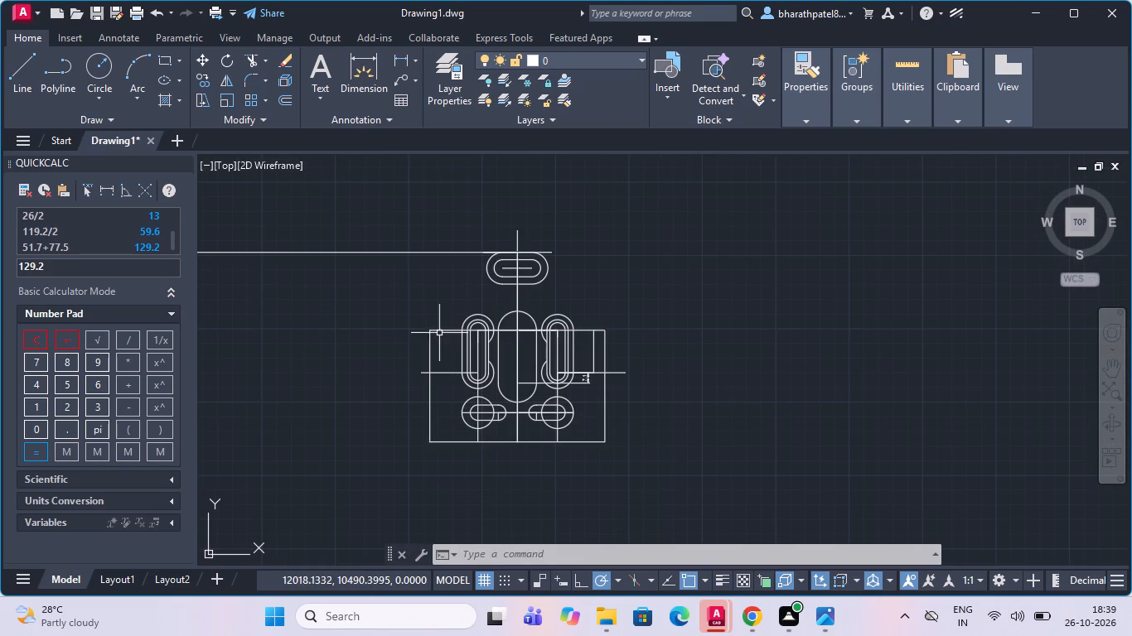
{"action": "left_click", "coordinate": [17, 75]}
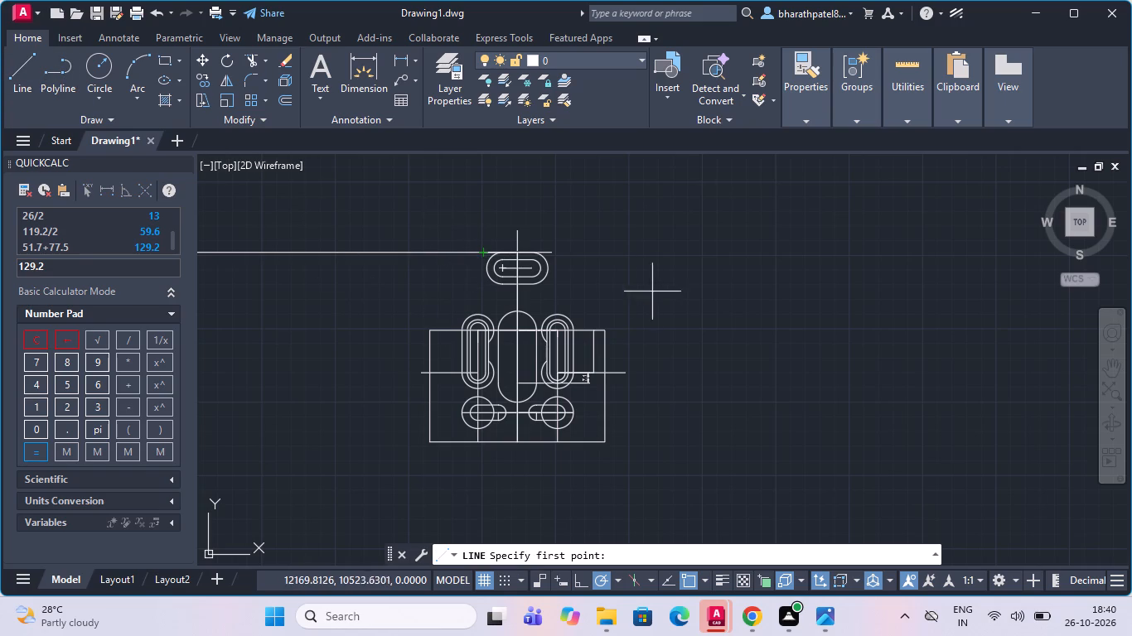
{"action": "left_click_drag", "start_coordinate": [548, 255], "coordinate": [558, 263]}
{"action": "scroll", "coordinate": [592, 302], "scroll_direction": "up", "scroll_amount": 3}
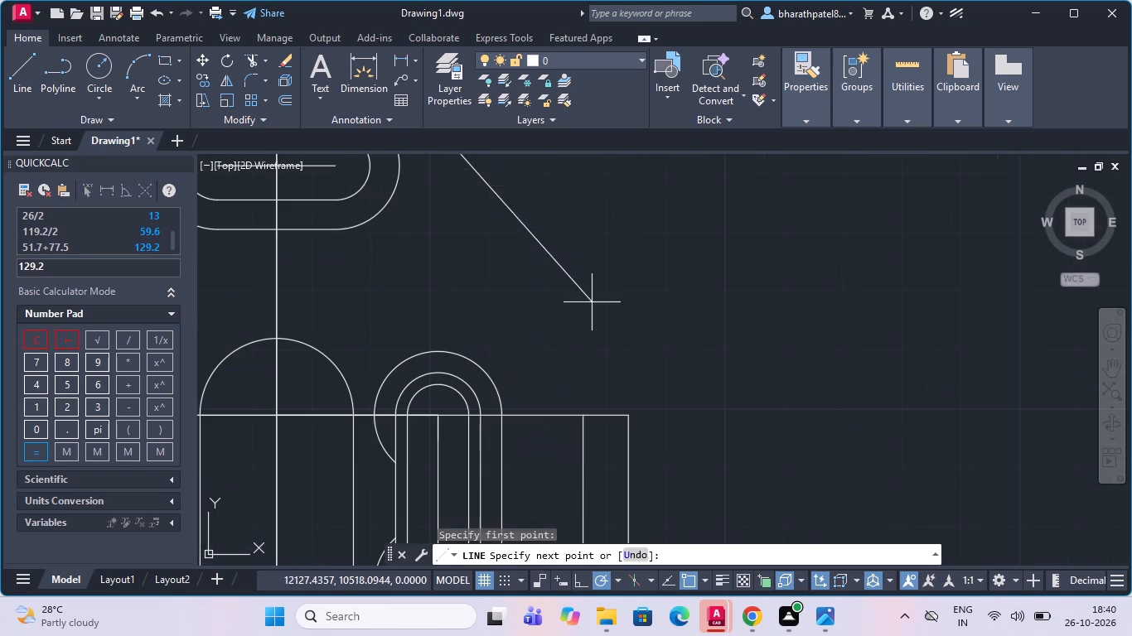
{"action": "scroll", "coordinate": [631, 411], "scroll_direction": "down", "scroll_amount": 4}
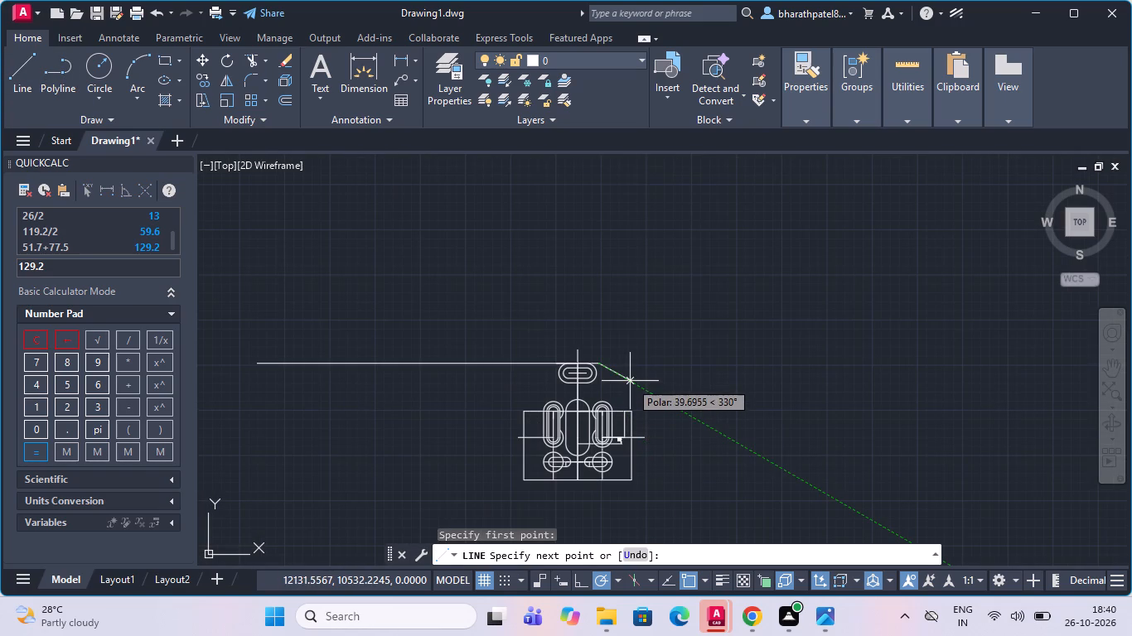
{"action": "scroll", "coordinate": [616, 407], "scroll_direction": "up", "scroll_amount": 2}
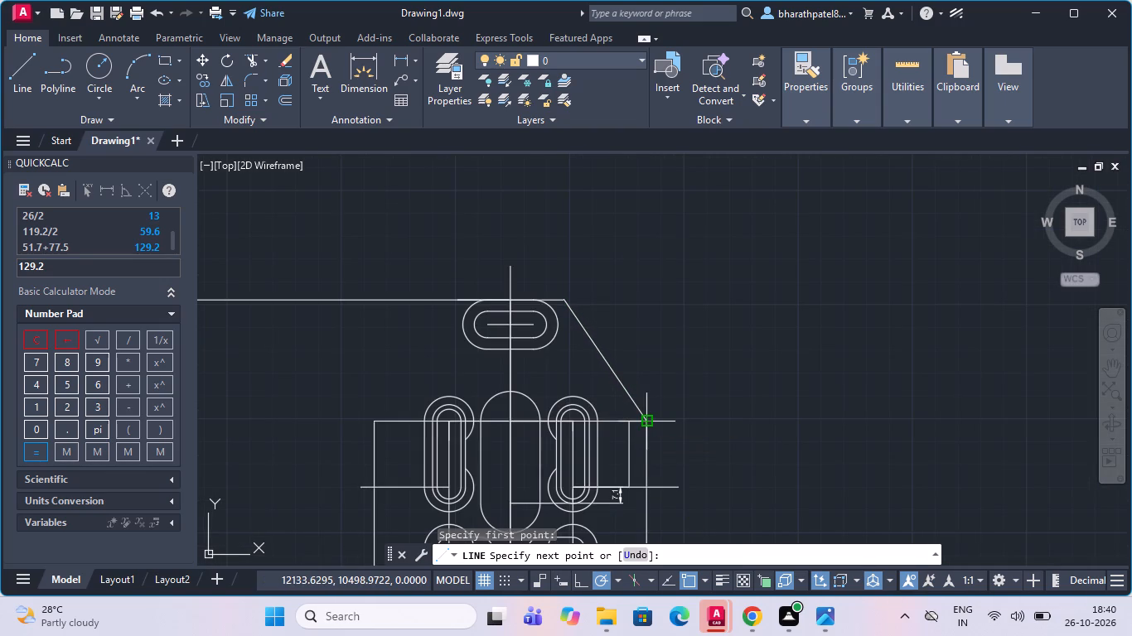
{"action": "scroll", "coordinate": [640, 435], "scroll_direction": "up", "scroll_amount": 3}
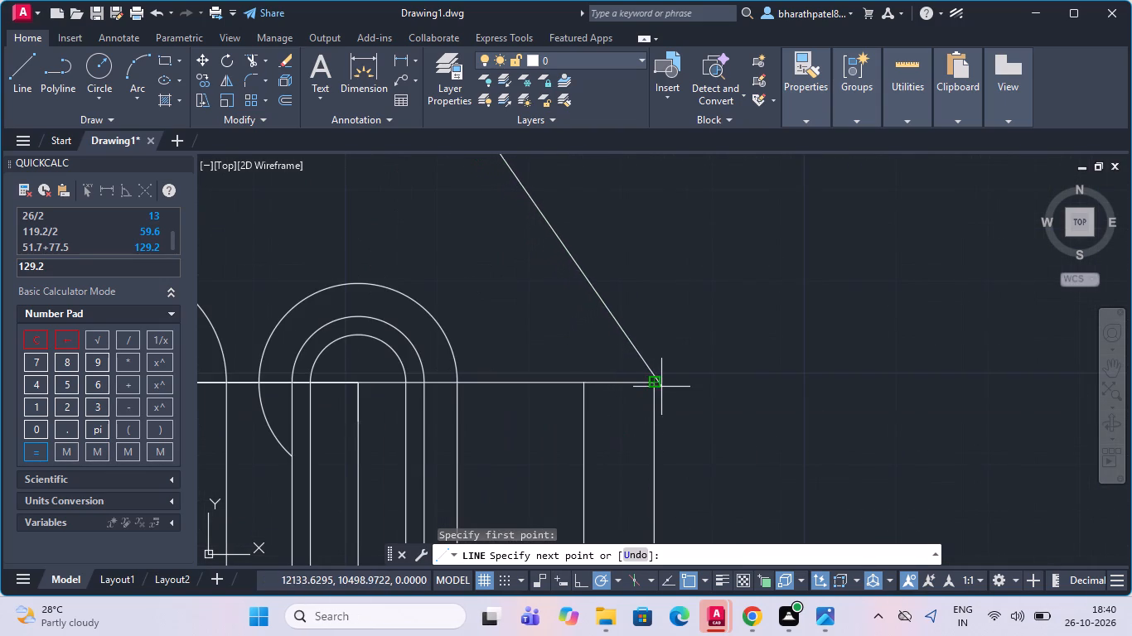
{"action": "left_click", "coordinate": [655, 387]}
{"action": "scroll", "coordinate": [655, 387], "scroll_direction": "down", "scroll_amount": 5}
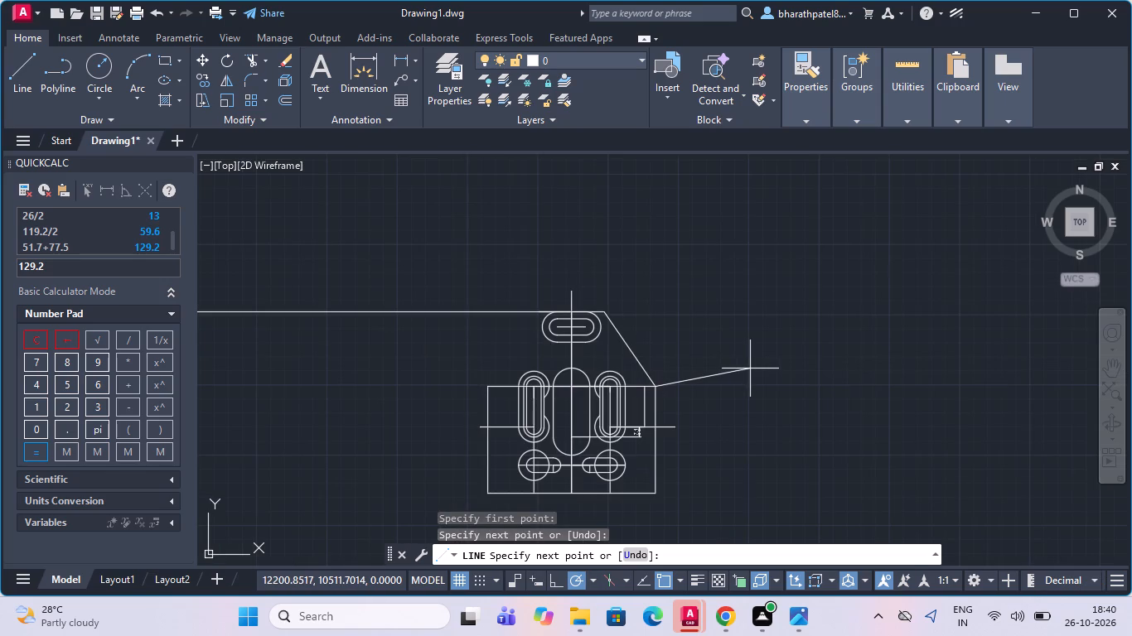
{"action": "key", "text": "Escape"}
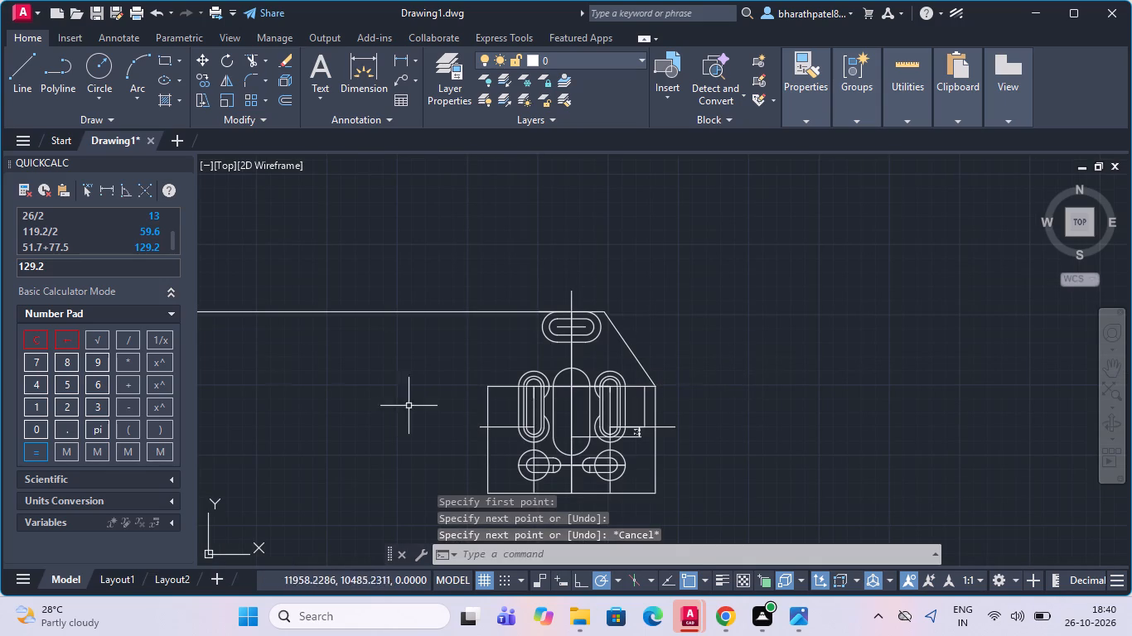
Delete the long horizontal construction line extending left from the top slot.
{"action": "left_click", "coordinate": [13, 83]}
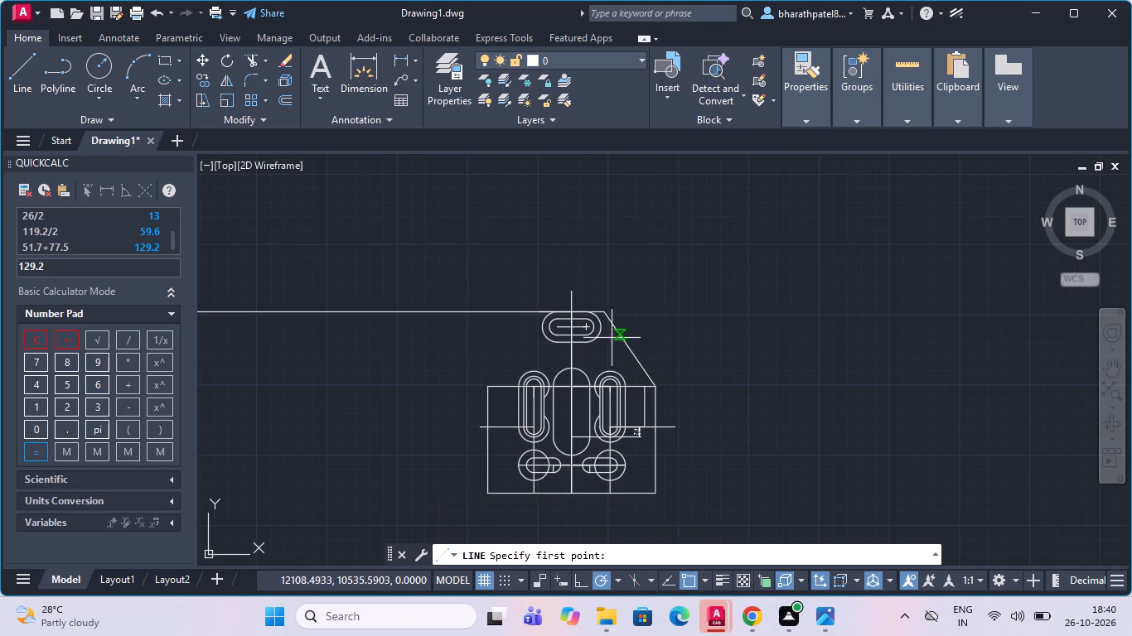
{"action": "key", "text": "Escape"}
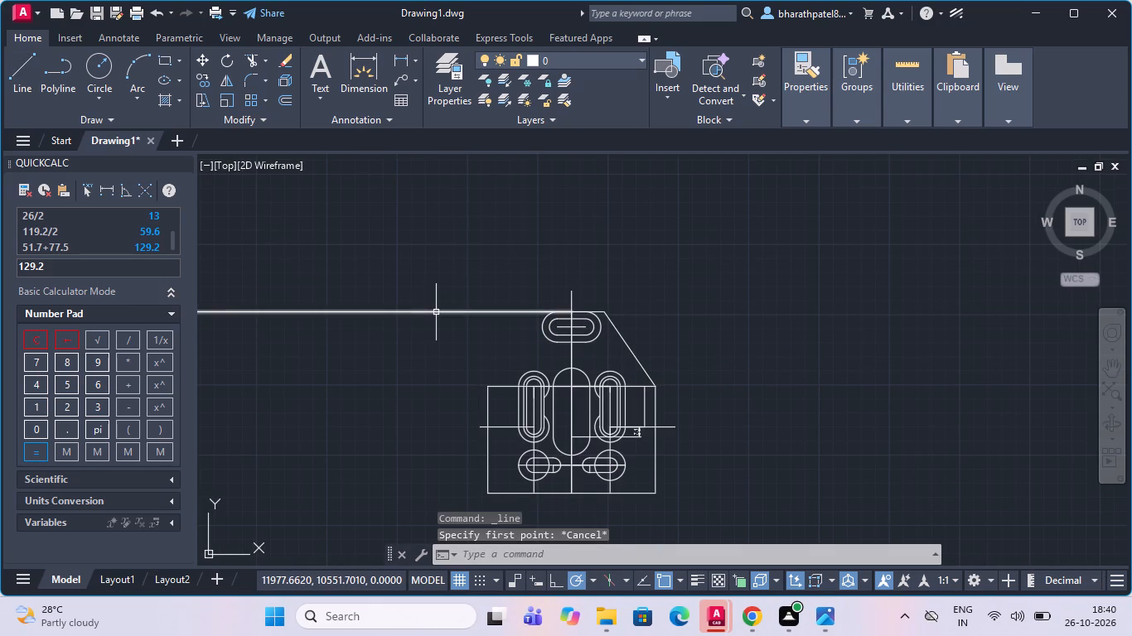
{"action": "left_click", "coordinate": [436, 312]}
{"action": "key", "text": "Delete"}
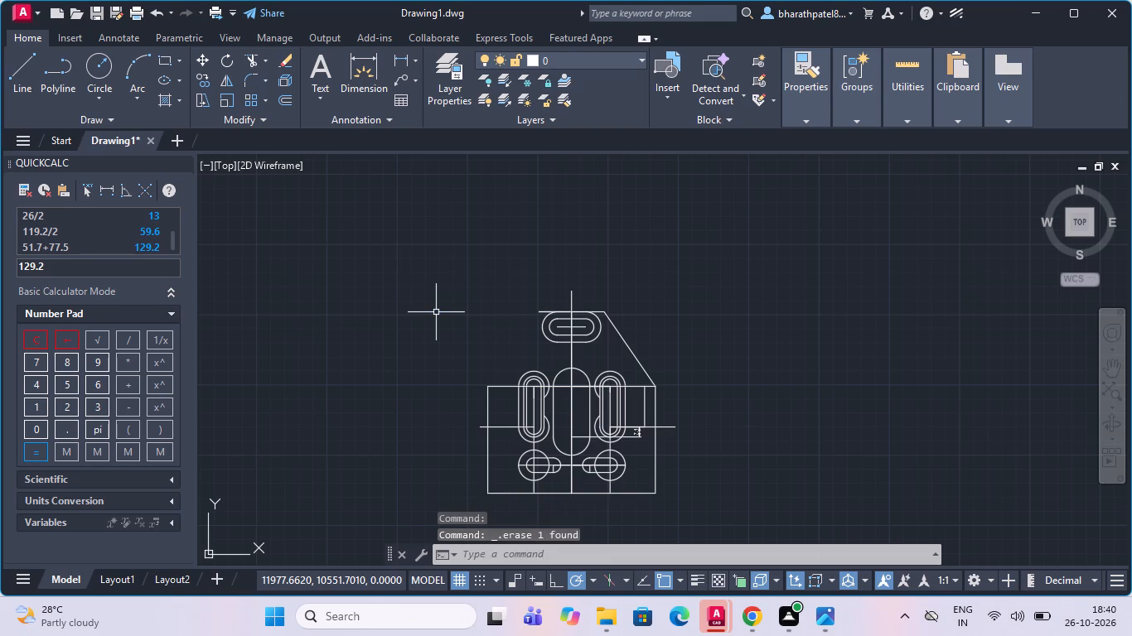
Draw a slanted line from the left end of the top horizontal line to the rectangular outline's upper left corner.
{"action": "left_click", "coordinate": [15, 66]}
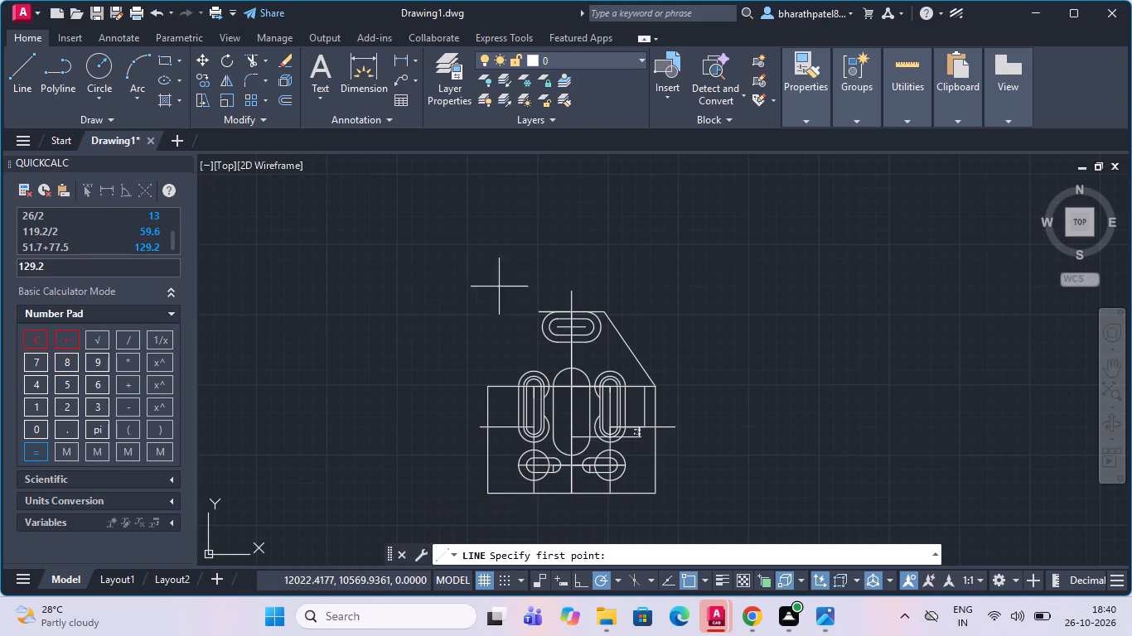
{"action": "left_click", "coordinate": [534, 310]}
{"action": "scroll", "coordinate": [472, 356], "scroll_direction": "up", "scroll_amount": 3}
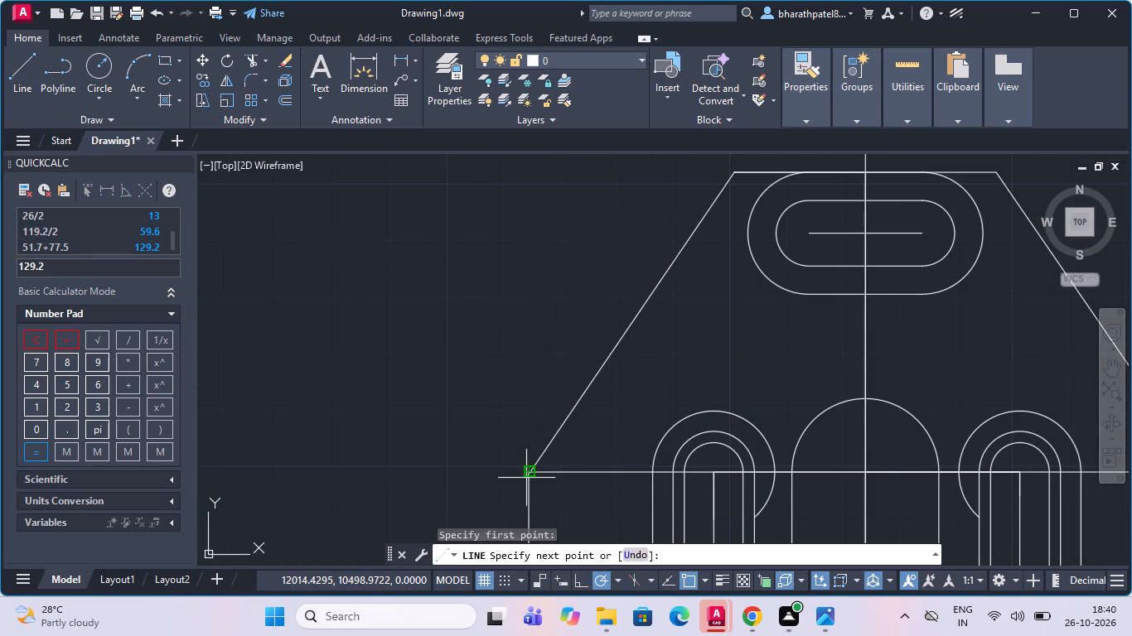
{"action": "left_click", "coordinate": [527, 472]}
{"action": "scroll", "coordinate": [425, 413], "scroll_direction": "down", "scroll_amount": 3}
{"action": "key", "text": "Escape"}
{"action": "scroll", "coordinate": [424, 409], "scroll_direction": "down", "scroll_amount": 2}
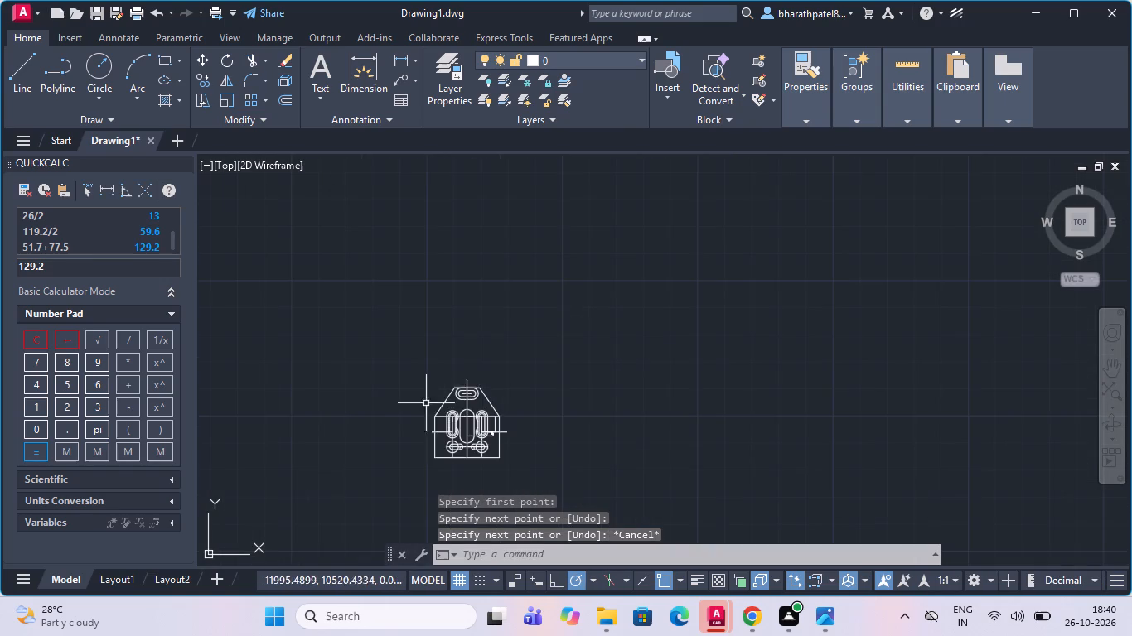
Examine the plate profile, checking the outer outline, the top slot and the lower slots.
{"action": "scroll", "coordinate": [476, 388], "scroll_direction": "down", "scroll_amount": 1}
{"action": "scroll", "coordinate": [472, 441], "scroll_direction": "up", "scroll_amount": 3}
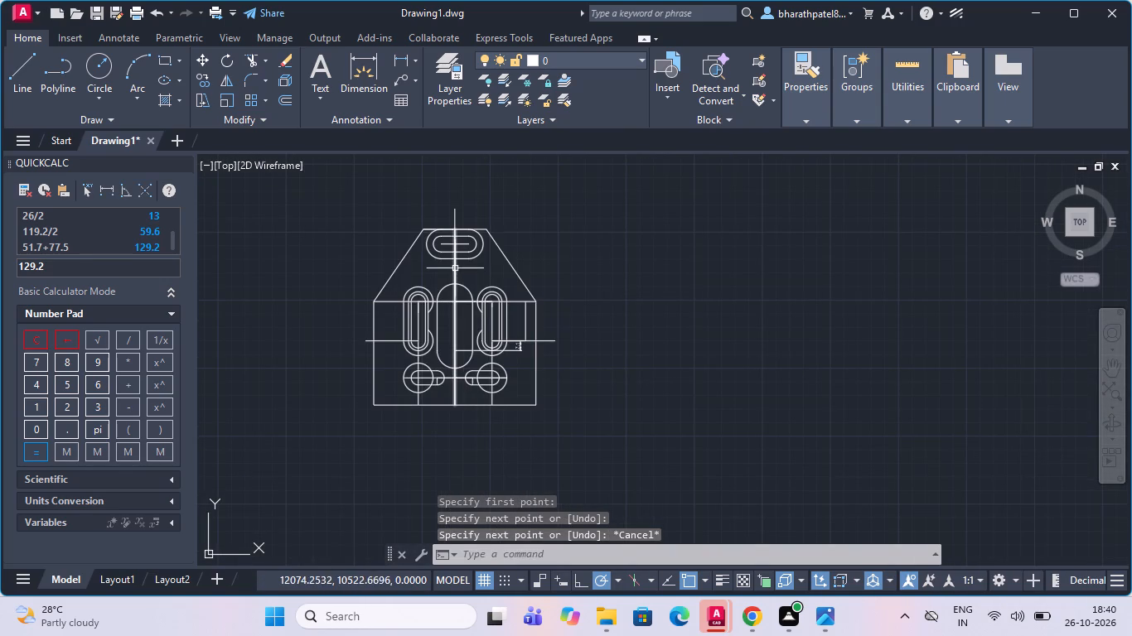
{"action": "scroll", "coordinate": [444, 211], "scroll_direction": "up", "scroll_amount": 1}
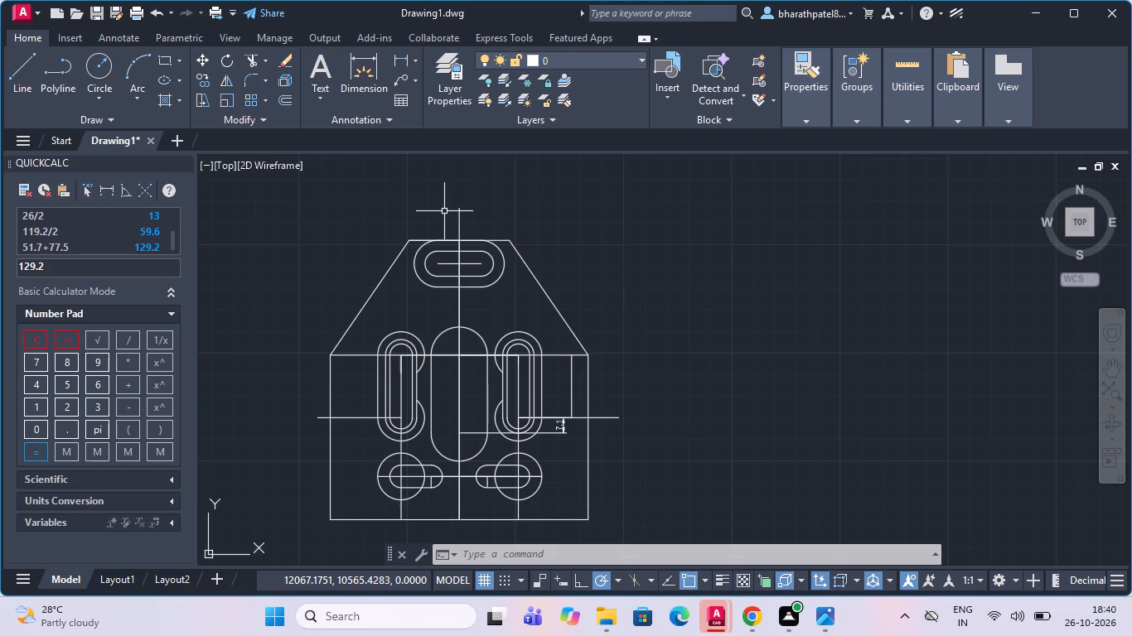
{"action": "scroll", "coordinate": [444, 211], "scroll_direction": "down", "scroll_amount": 2}
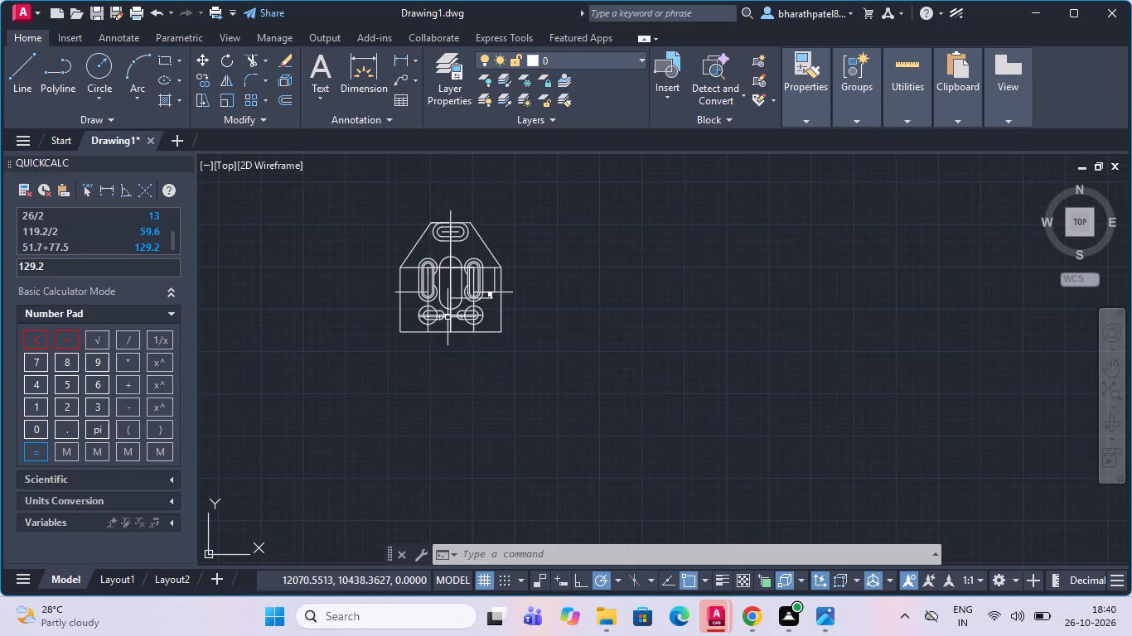
{"action": "scroll", "coordinate": [447, 317], "scroll_direction": "up", "scroll_amount": 2}
{"action": "scroll", "coordinate": [446, 248], "scroll_direction": "up", "scroll_amount": 1}
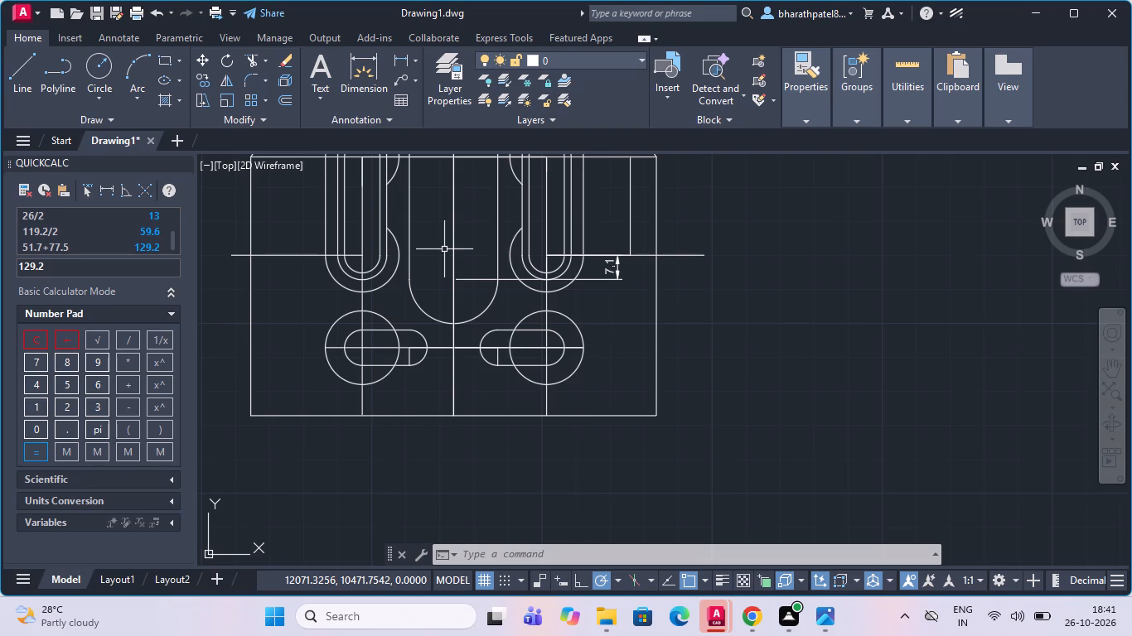
{"action": "scroll", "coordinate": [455, 366], "scroll_direction": "down", "scroll_amount": 2}
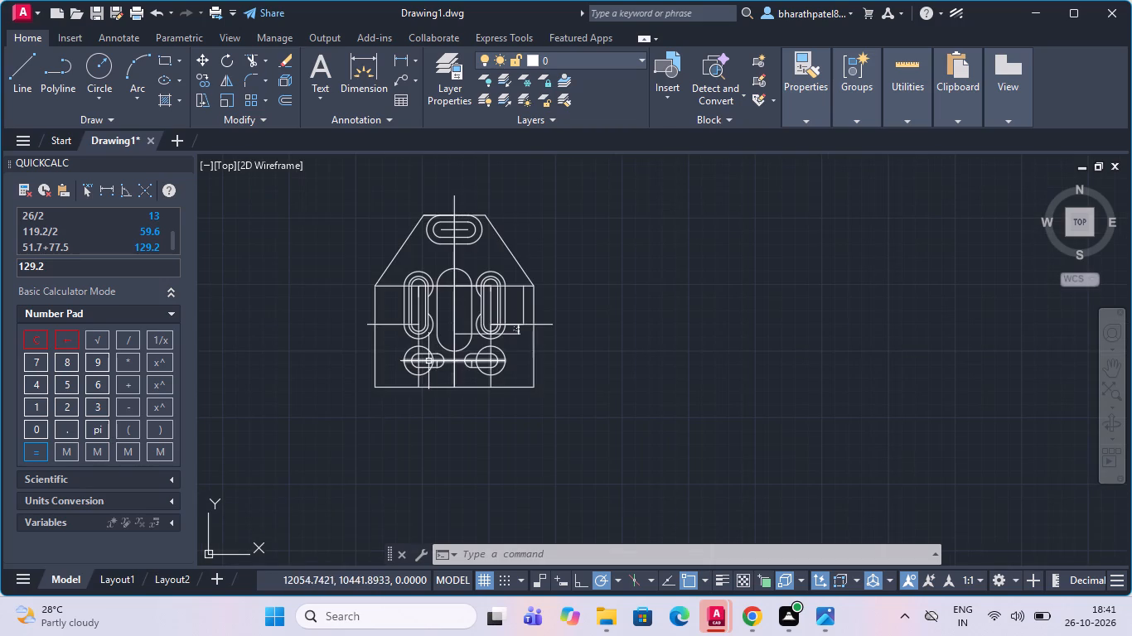
{"action": "scroll", "coordinate": [373, 320], "scroll_direction": "up", "scroll_amount": 1}
{"action": "scroll", "coordinate": [373, 320], "scroll_direction": "down", "scroll_amount": 1}
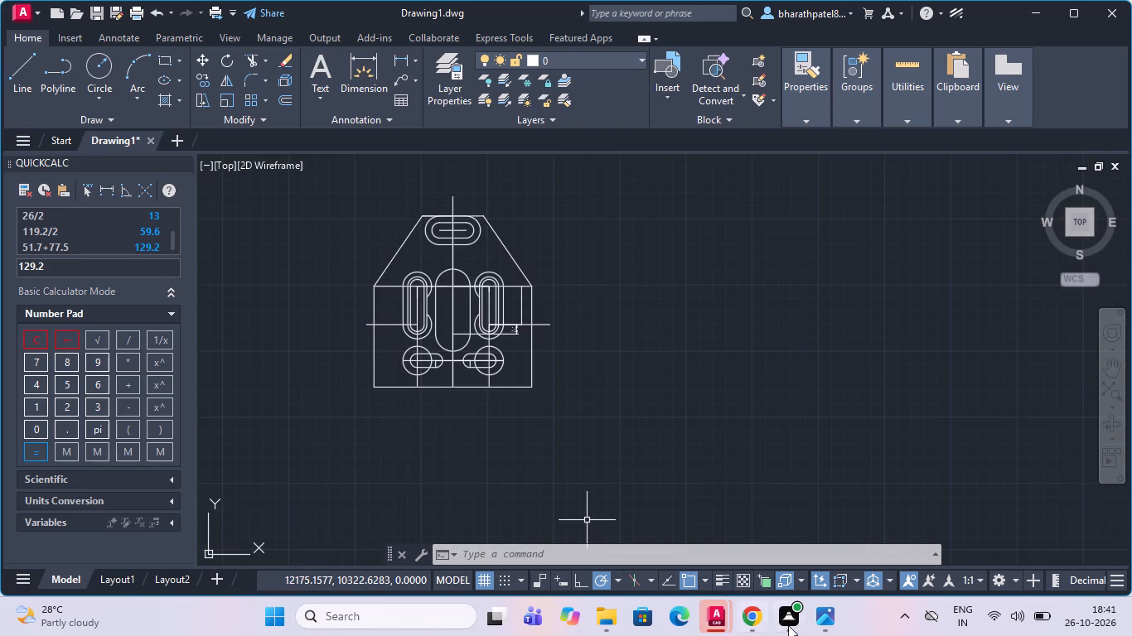
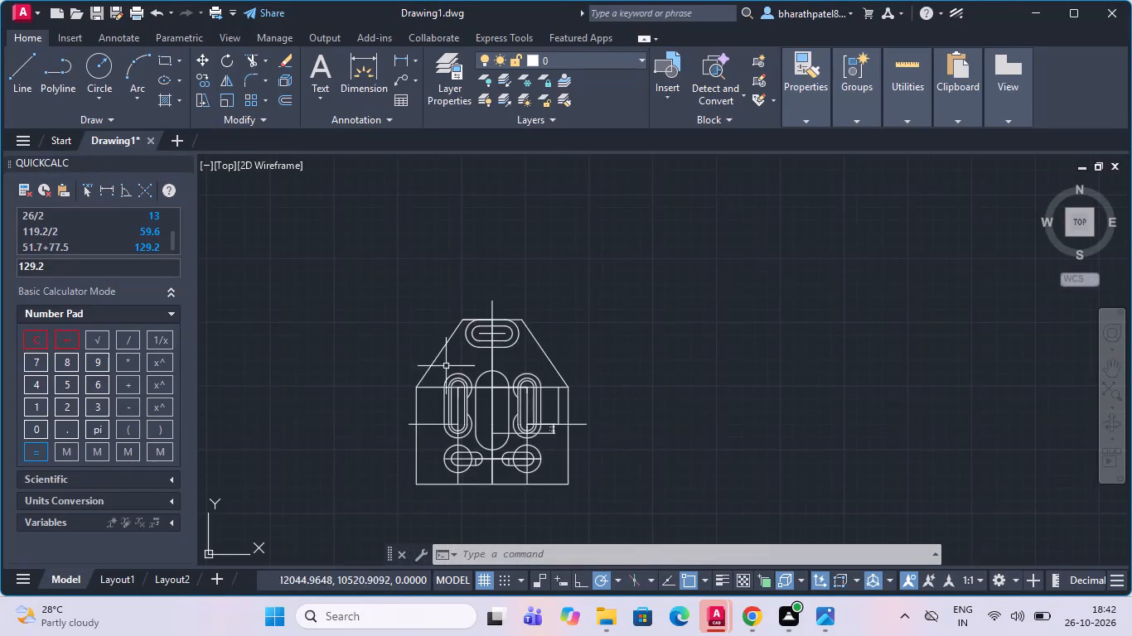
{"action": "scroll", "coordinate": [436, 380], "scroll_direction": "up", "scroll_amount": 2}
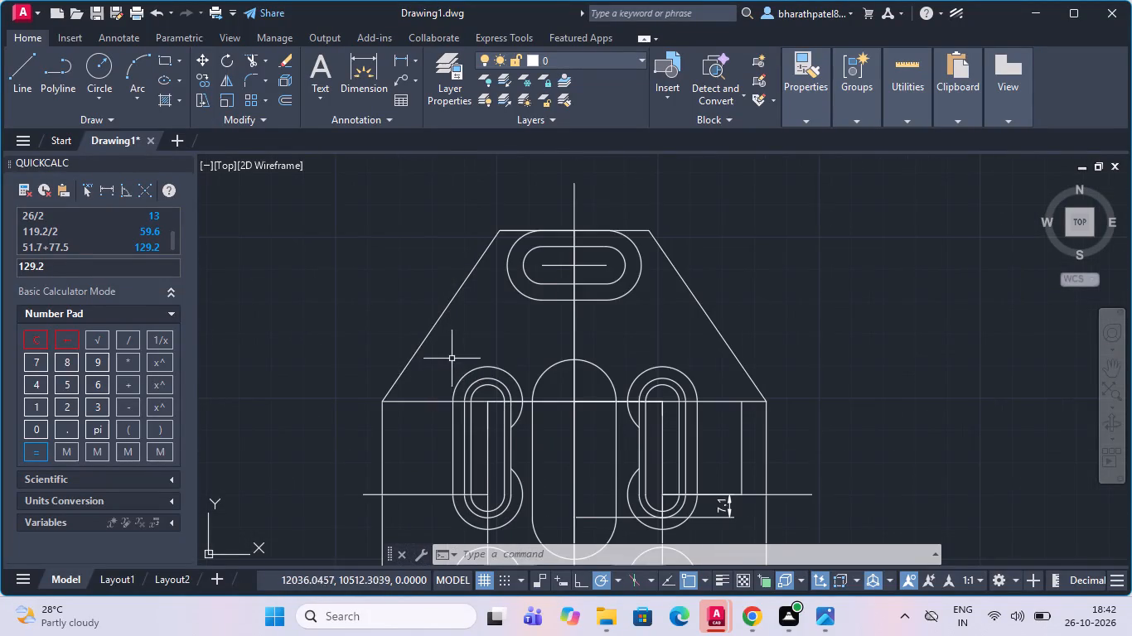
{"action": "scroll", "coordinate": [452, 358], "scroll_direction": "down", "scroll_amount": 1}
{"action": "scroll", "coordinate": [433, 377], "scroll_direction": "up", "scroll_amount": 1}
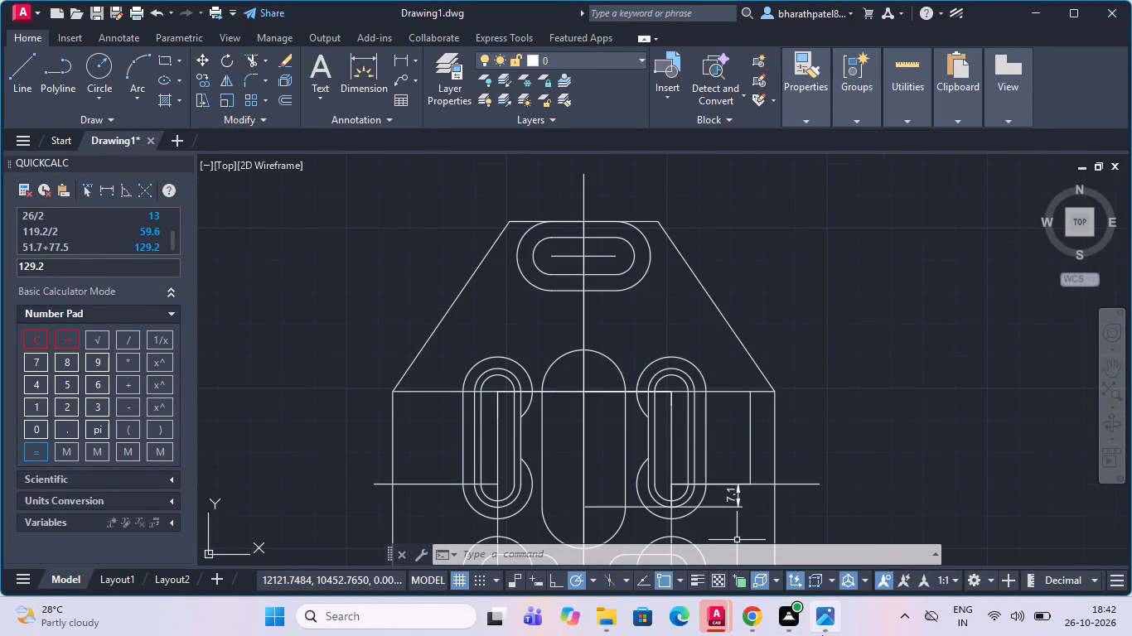
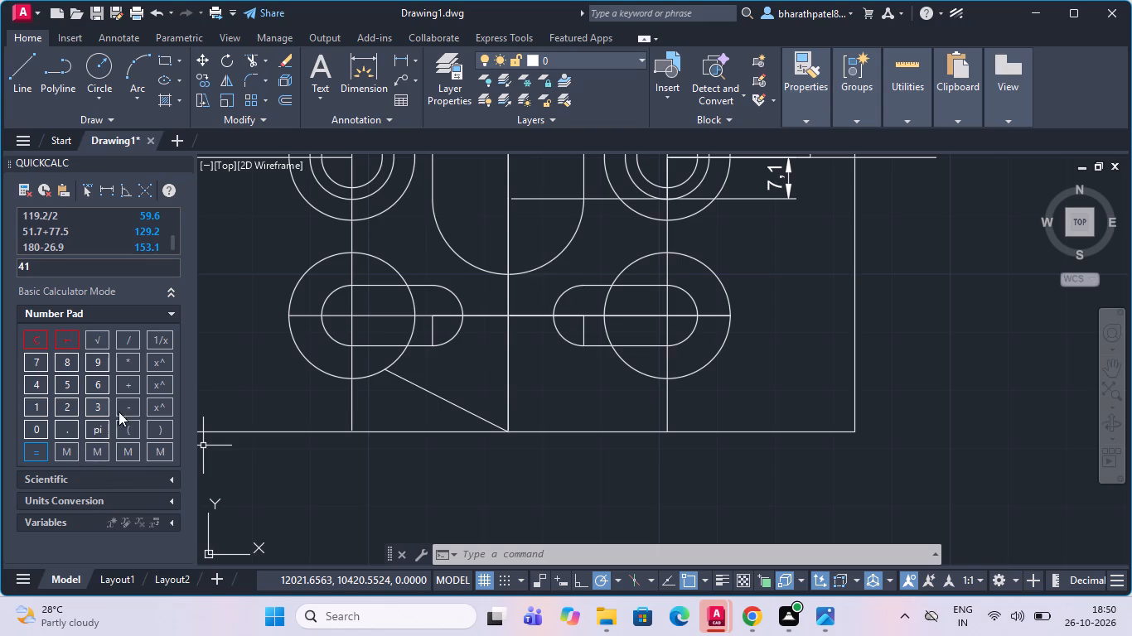
Calculate half of the 41.2 width by dividing 41.2 by 2.
{"action": "left_click", "coordinate": [68, 430]}
{"action": "left_click", "coordinate": [63, 407]}
{"action": "left_click", "coordinate": [128, 341]}
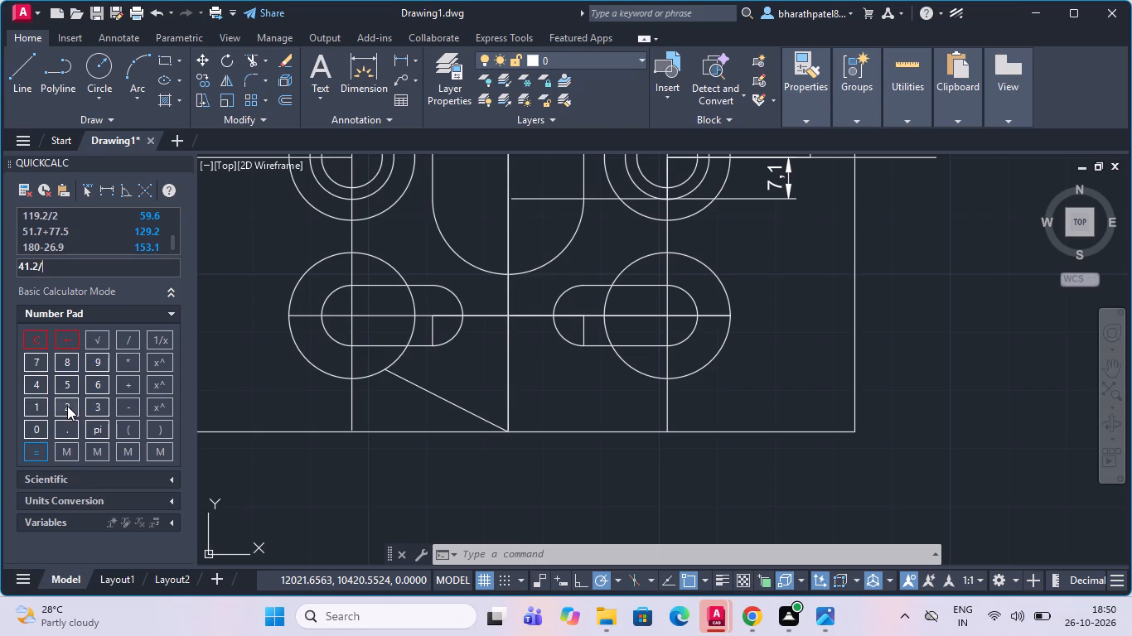
{"action": "left_click", "coordinate": [67, 406]}
{"action": "left_click", "coordinate": [41, 451]}
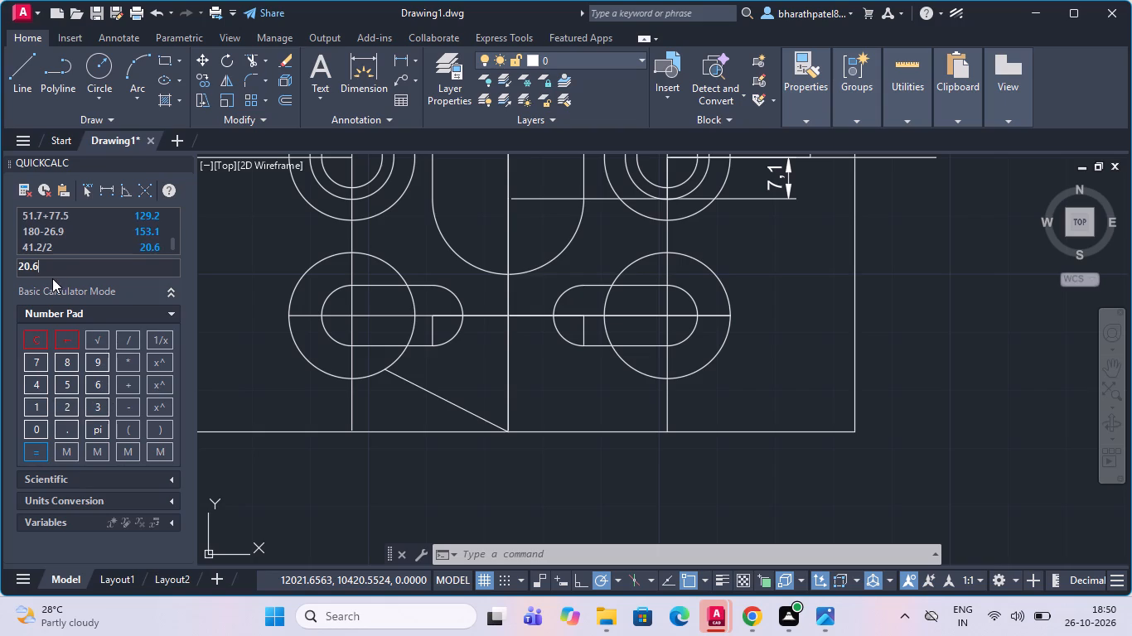
Draw a 20.6 line rightward along the plate's bottom edge from the vertical centreline's foot, ending in a short downward tick.
{"action": "left_click", "coordinate": [17, 63]}
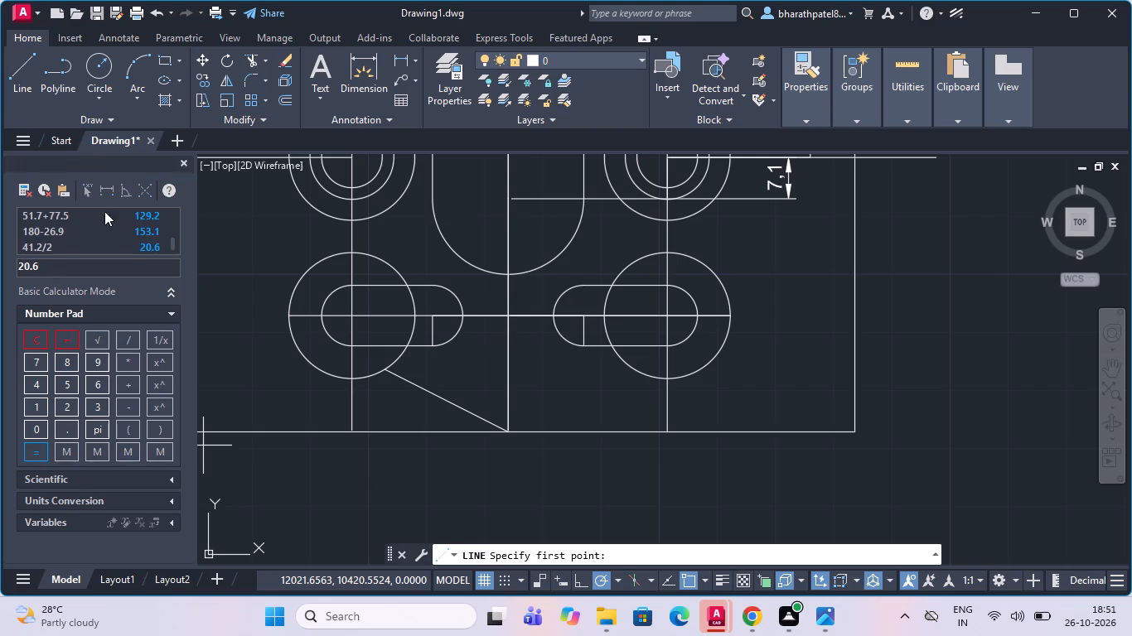
{"action": "left_click", "coordinate": [510, 428]}
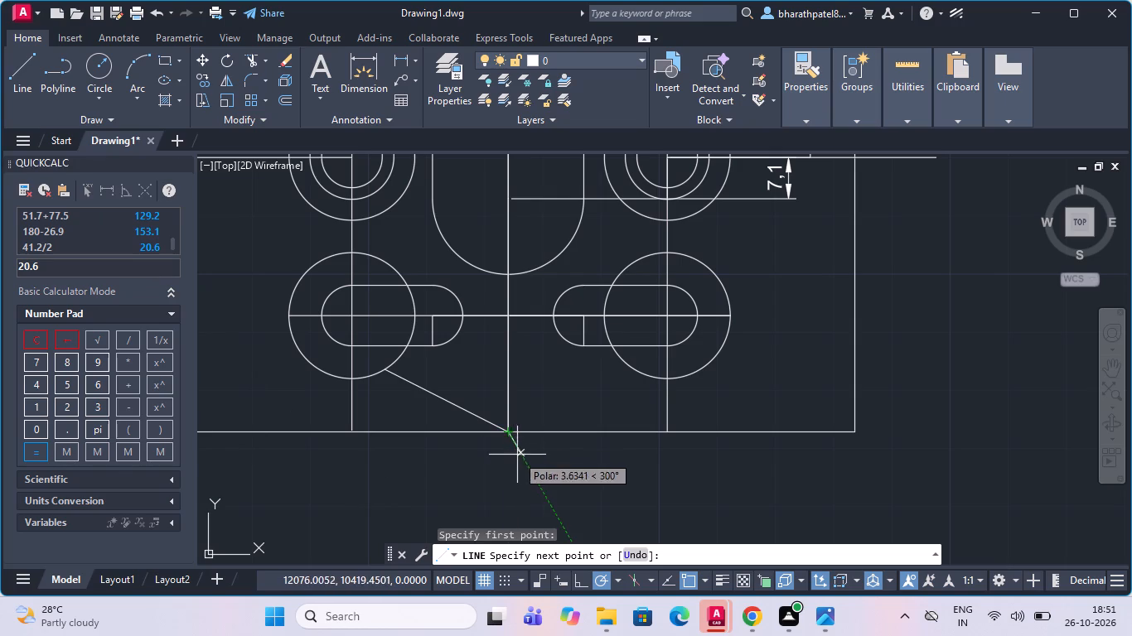
{"action": "scroll", "coordinate": [513, 459], "scroll_direction": "up", "scroll_amount": 3}
{"action": "scroll", "coordinate": [508, 461], "scroll_direction": "down", "scroll_amount": 3}
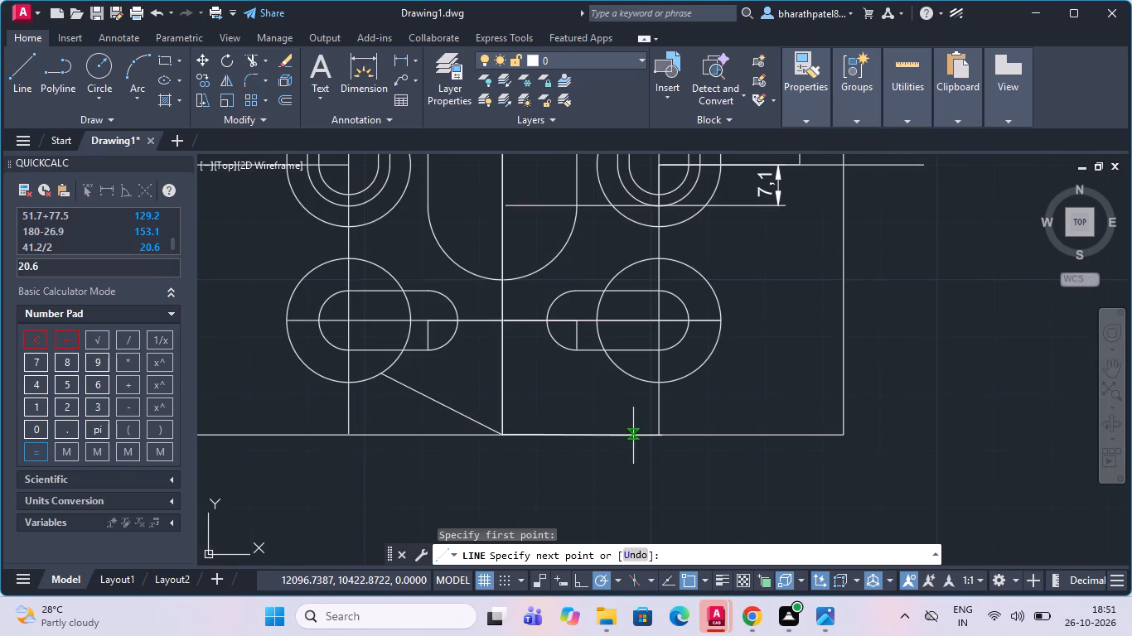
{"action": "type", "text": "20"}
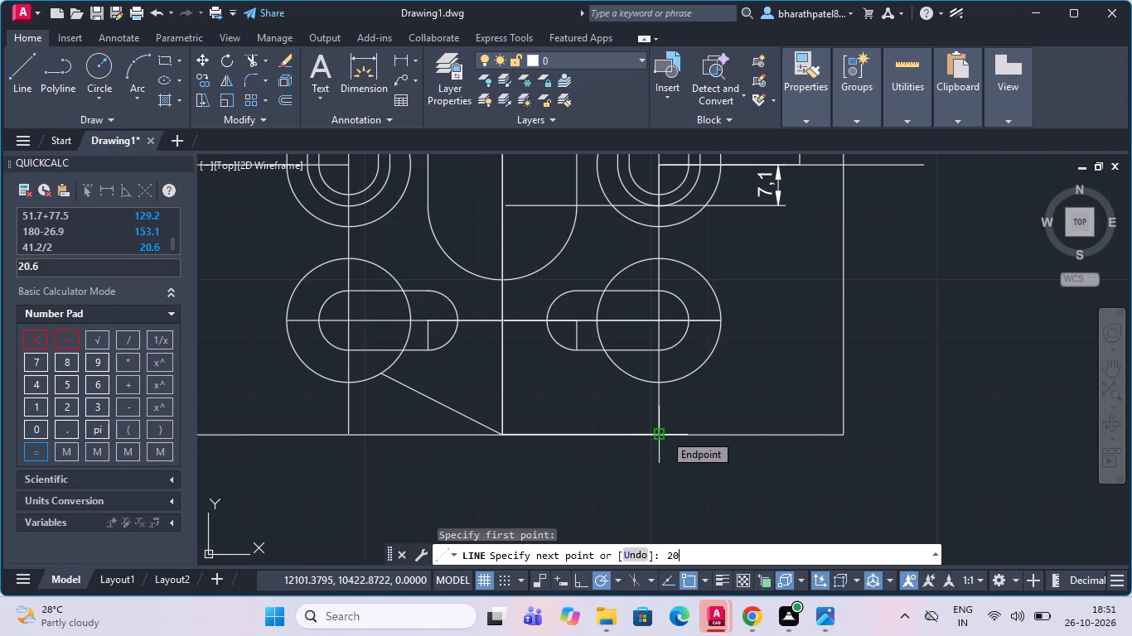
{"action": "key", "text": "period"}
{"action": "key", "text": "6"}
{"action": "key", "text": "Return"}
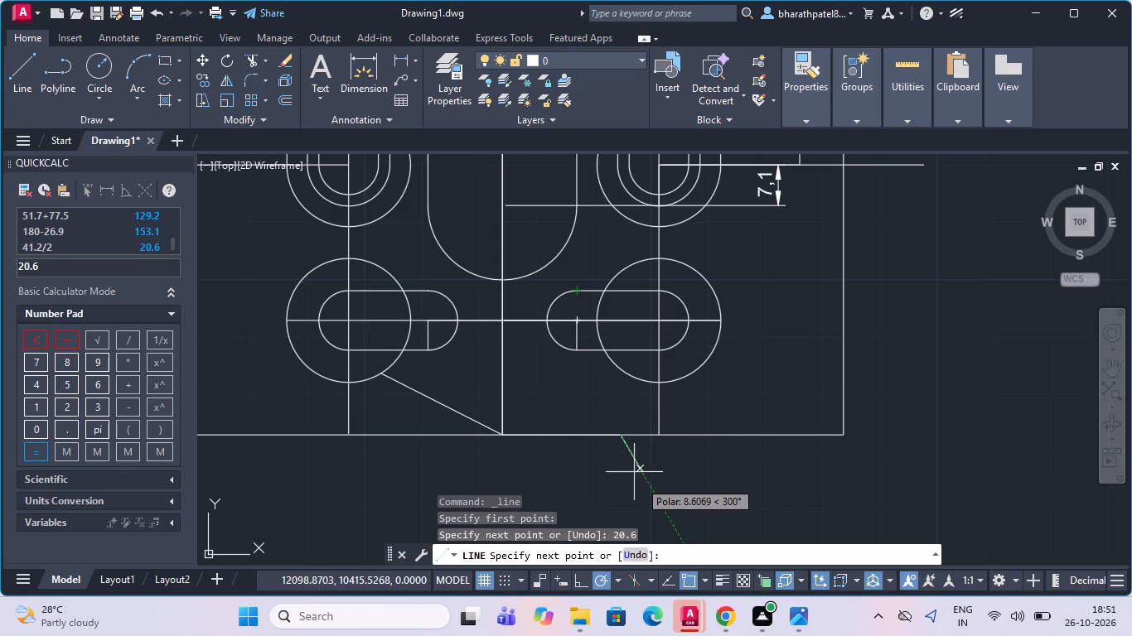
{"action": "scroll", "coordinate": [634, 436], "scroll_direction": "up", "scroll_amount": 3}
{"action": "left_click", "coordinate": [568, 467]}
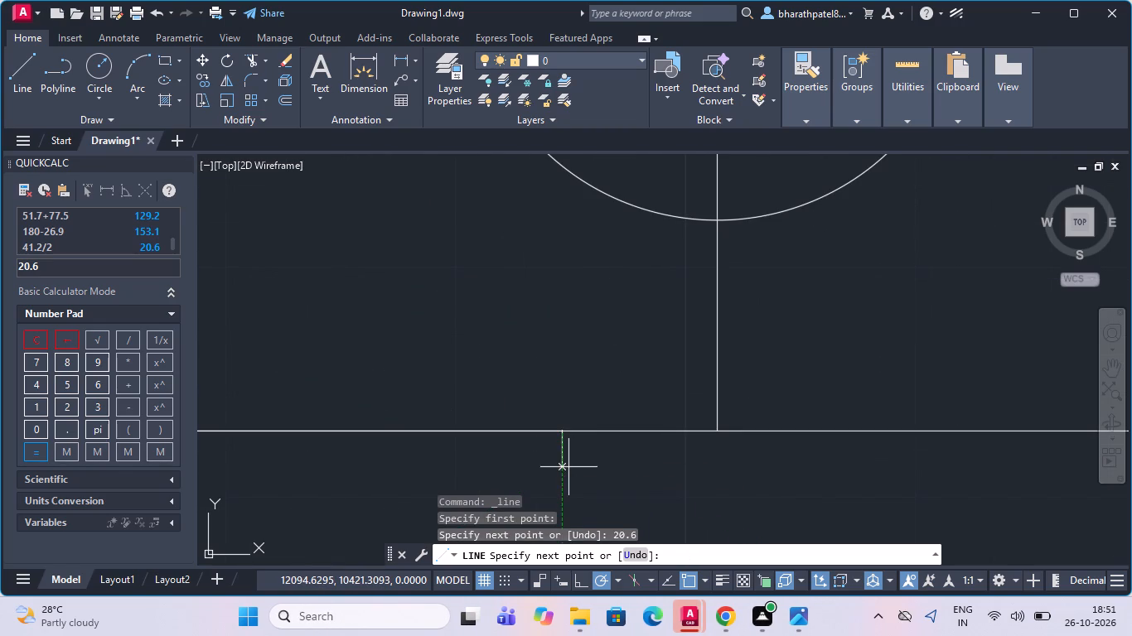
{"action": "key", "text": "Escape"}
{"action": "scroll", "coordinate": [568, 467], "scroll_direction": "down", "scroll_amount": 3}
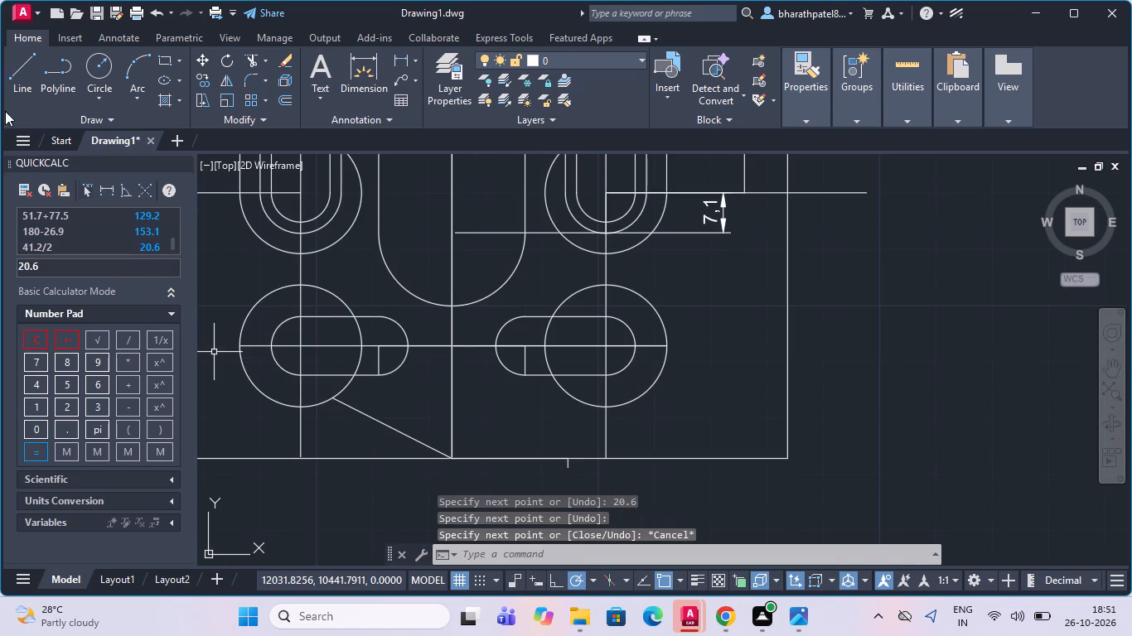
Draw a 41.2 line leftward along the bottom edge from the tick's upper end, finishing with a short downward tick.
{"action": "left_click", "coordinate": [14, 79]}
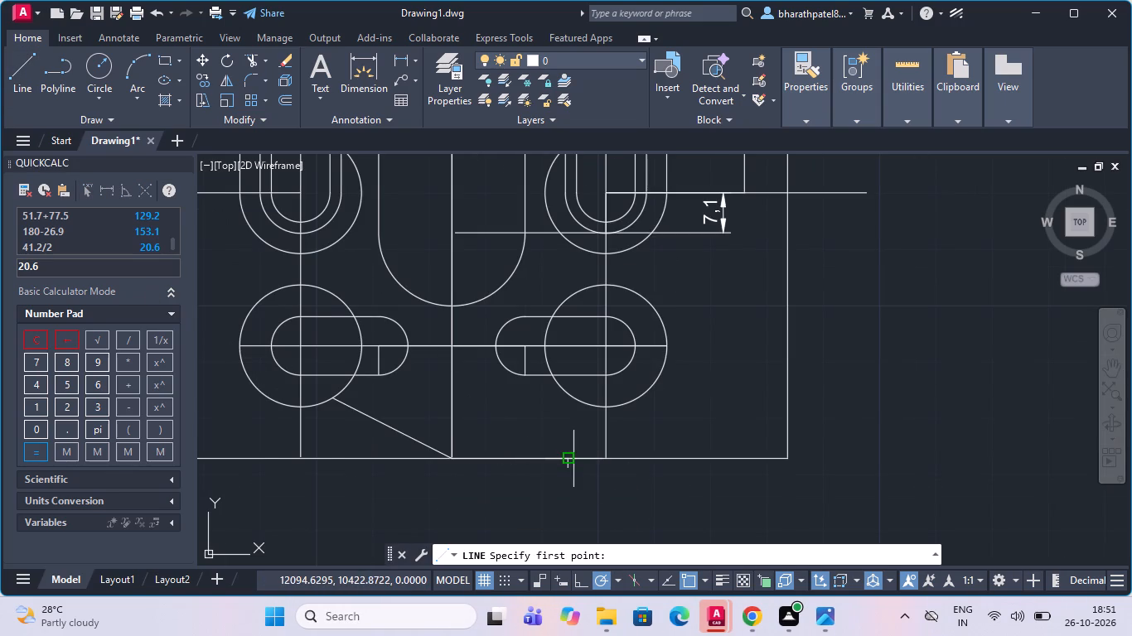
{"action": "scroll", "coordinate": [571, 460], "scroll_direction": "up", "scroll_amount": 3}
{"action": "left_click", "coordinate": [554, 456]}
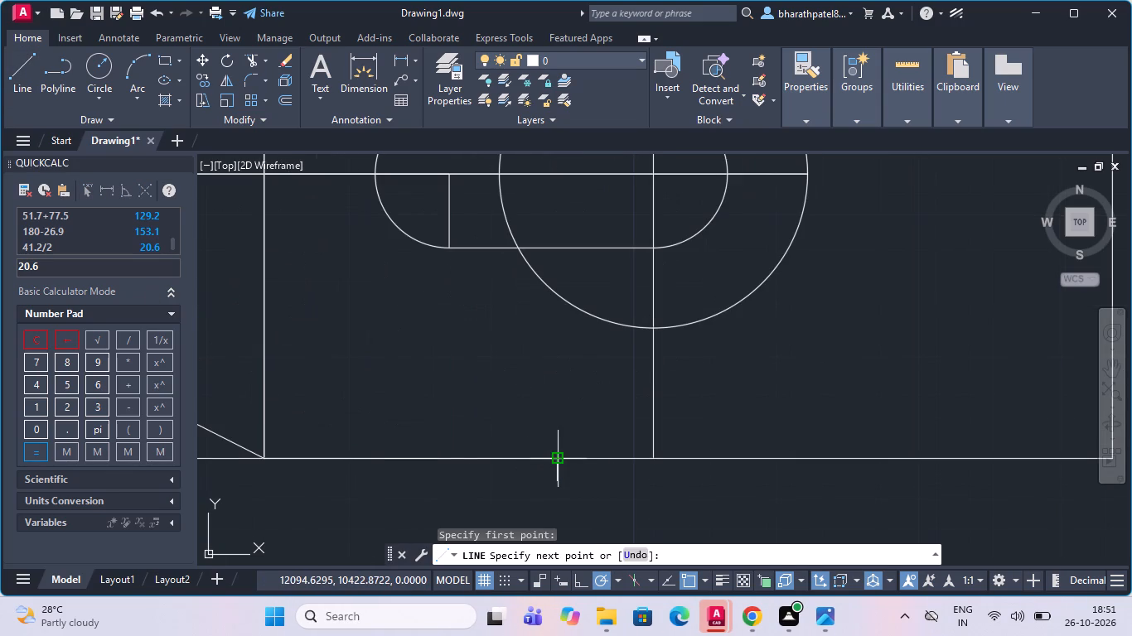
{"action": "scroll", "coordinate": [554, 456], "scroll_direction": "down", "scroll_amount": 3}
{"action": "scroll", "coordinate": [285, 450], "scroll_direction": "down", "scroll_amount": 1}
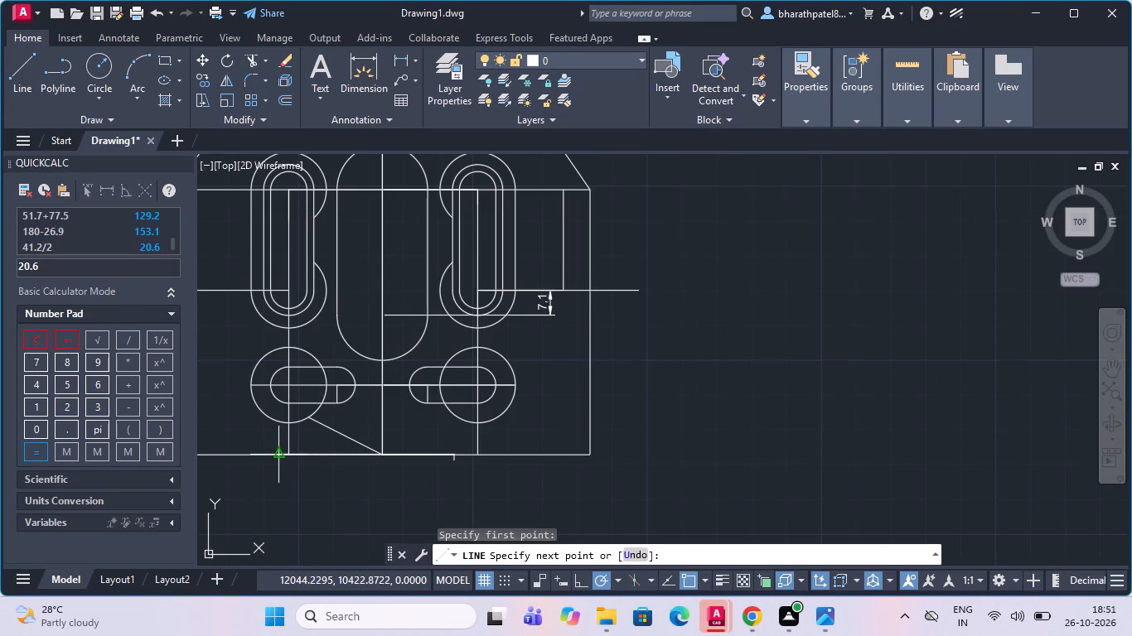
{"action": "scroll", "coordinate": [367, 456], "scroll_direction": "down", "scroll_amount": 1}
{"action": "scroll", "coordinate": [298, 459], "scroll_direction": "up", "scroll_amount": 3}
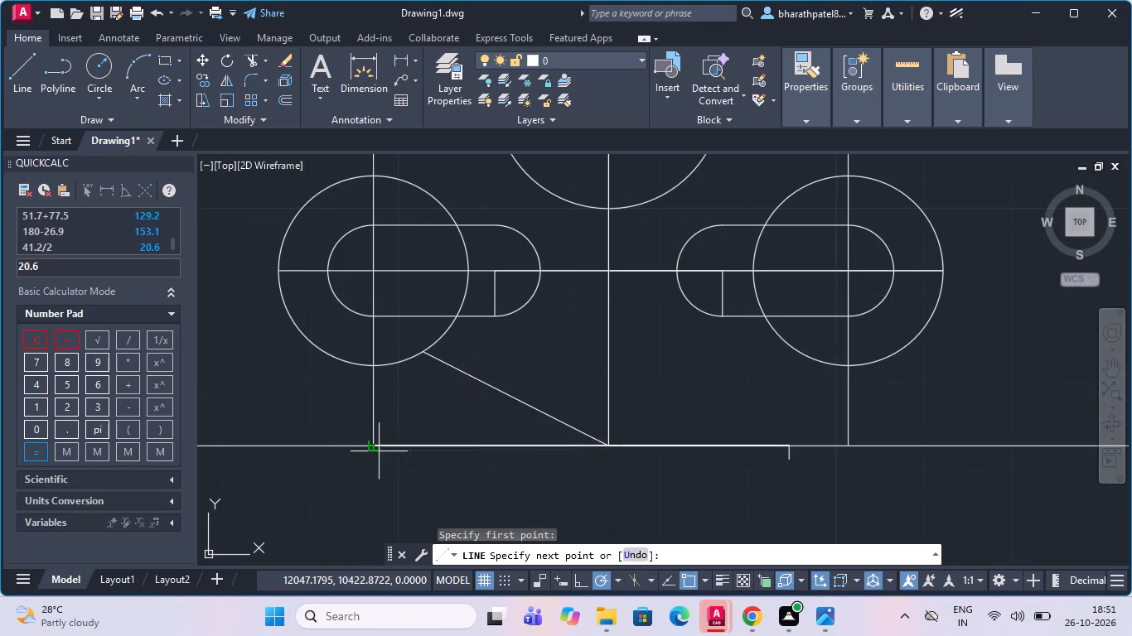
{"action": "scroll", "coordinate": [368, 445], "scroll_direction": "up", "scroll_amount": 3}
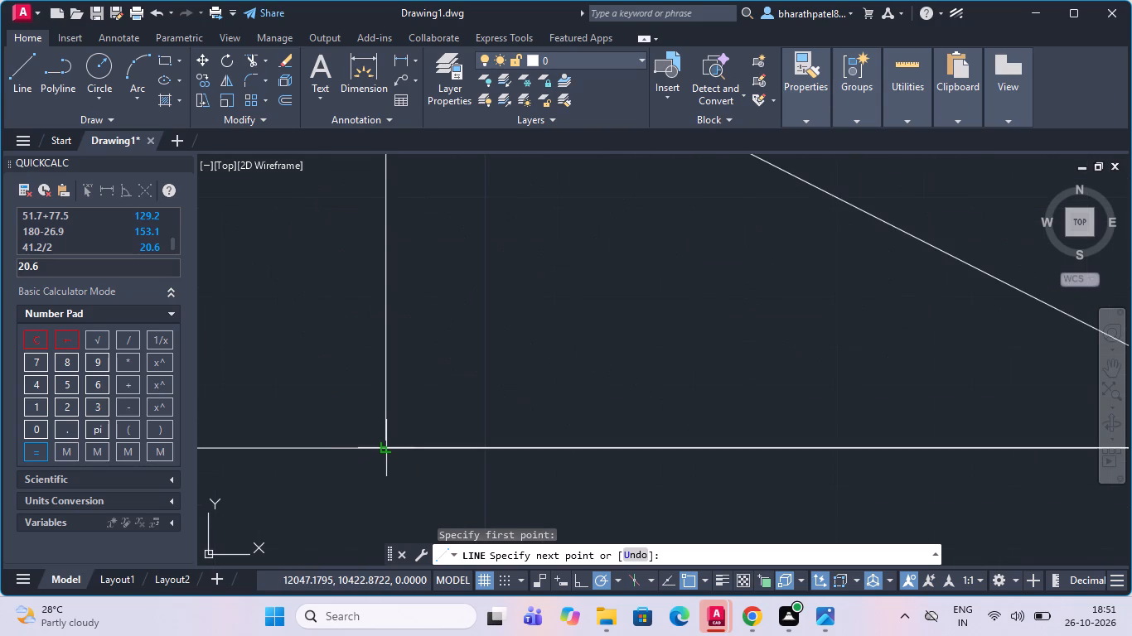
{"action": "scroll", "coordinate": [386, 445], "scroll_direction": "down", "scroll_amount": 3}
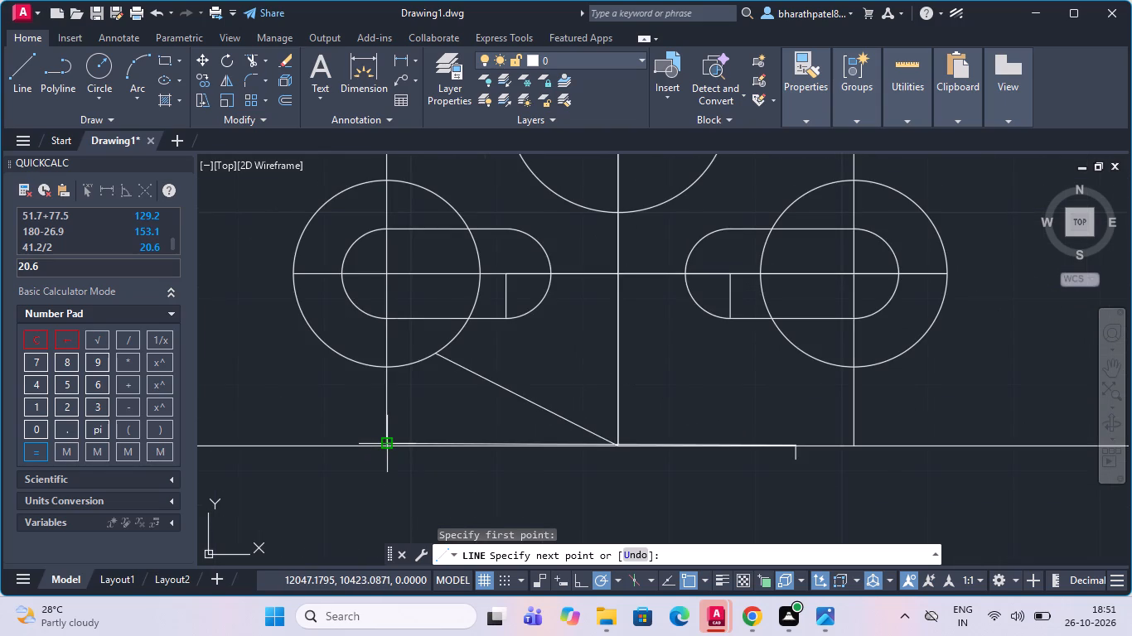
{"action": "scroll", "coordinate": [386, 445], "scroll_direction": "up", "scroll_amount": 3}
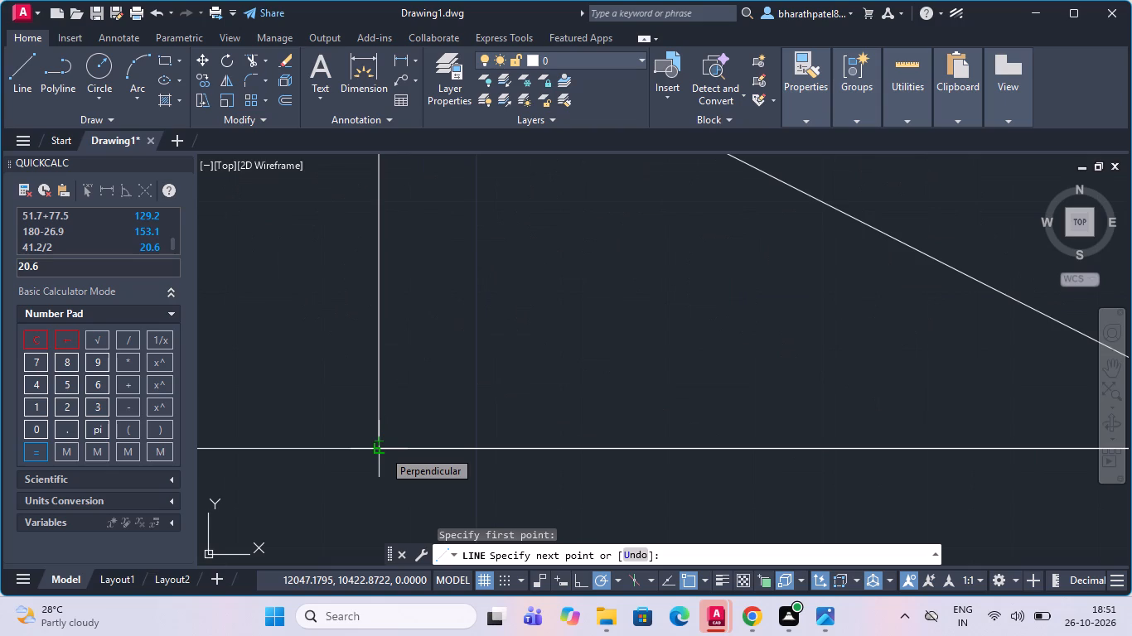
{"action": "type", "text": "41"}
{"action": "type", "text": ".2"}
{"action": "key", "text": "Return"}
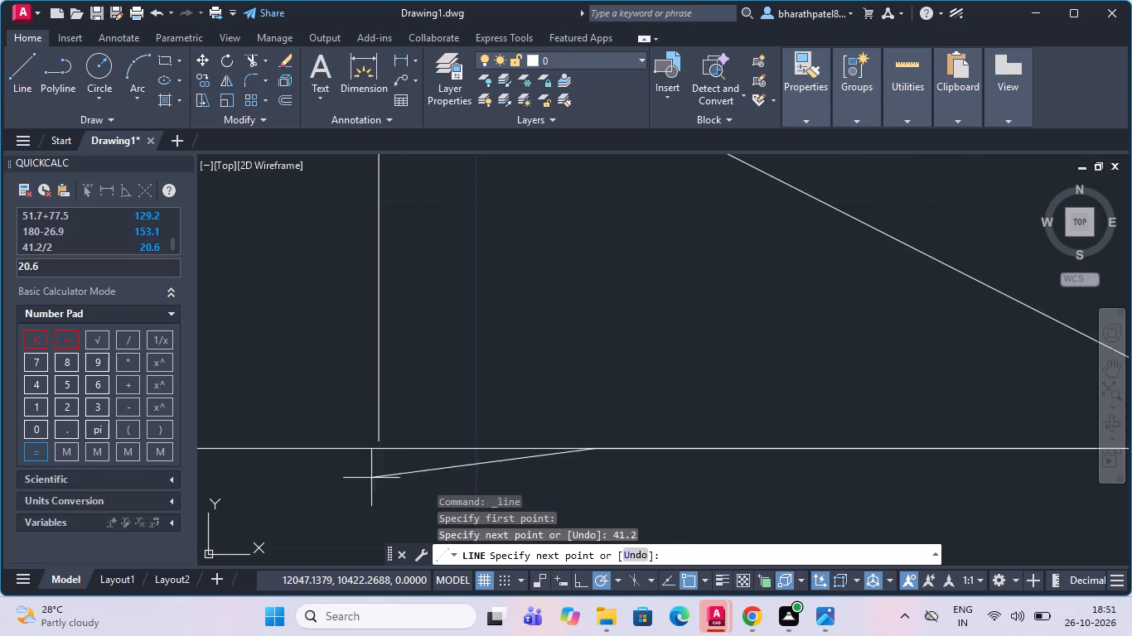
{"action": "scroll", "coordinate": [444, 422], "scroll_direction": "down", "scroll_amount": 3}
{"action": "scroll", "coordinate": [485, 436], "scroll_direction": "up", "scroll_amount": 3}
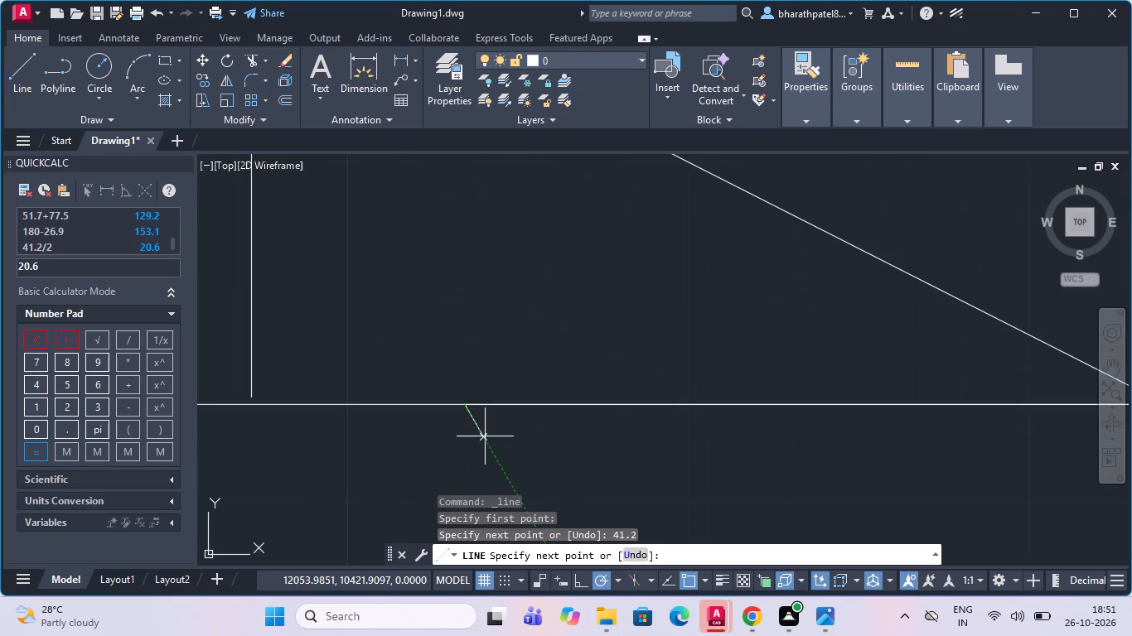
{"action": "left_click", "coordinate": [470, 441]}
{"action": "key", "text": "Escape"}
{"action": "scroll", "coordinate": [438, 442], "scroll_direction": "down", "scroll_amount": 3}
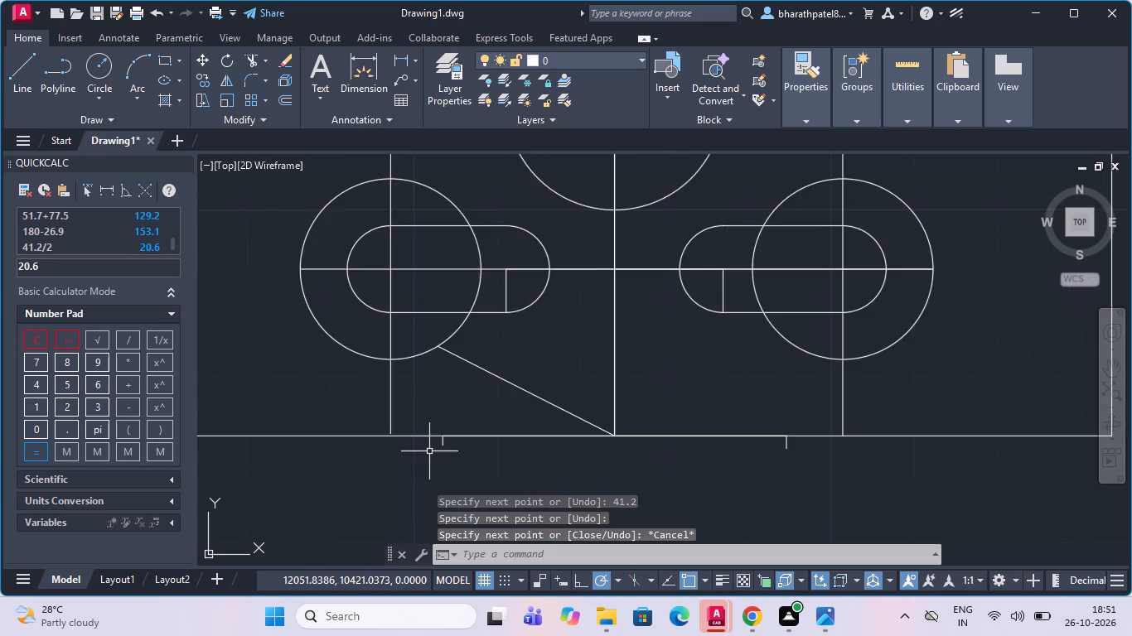
{"action": "scroll", "coordinate": [429, 451], "scroll_direction": "down", "scroll_amount": 1}
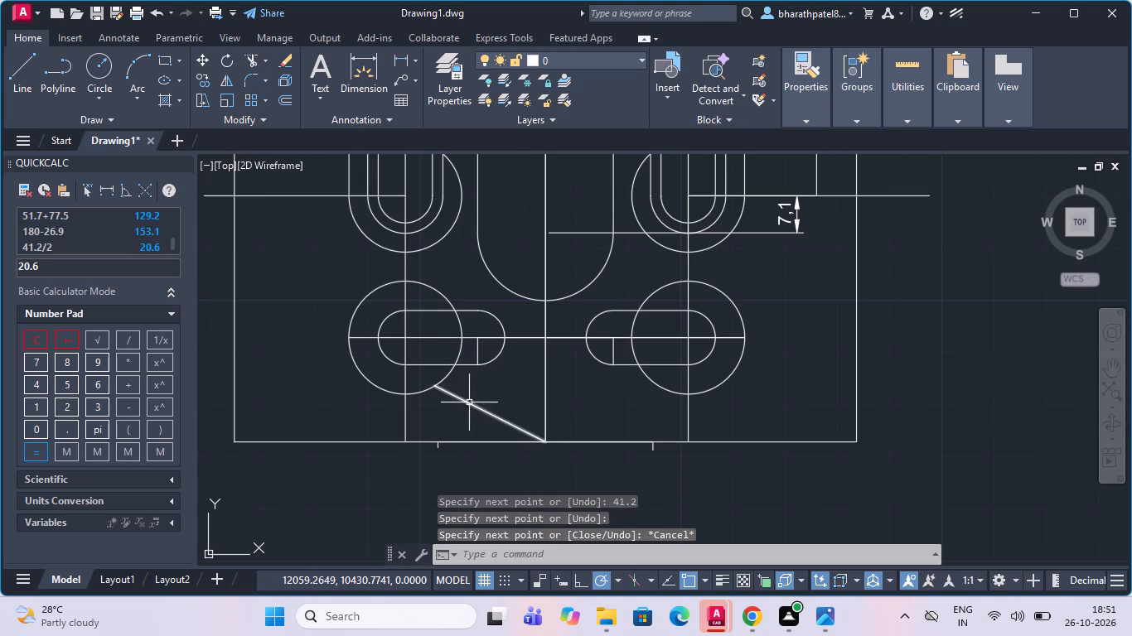
Move the angled line from its lower end at the centreline's foot to the top of the left tick on the bottom edge.
{"action": "left_click", "coordinate": [469, 402]}
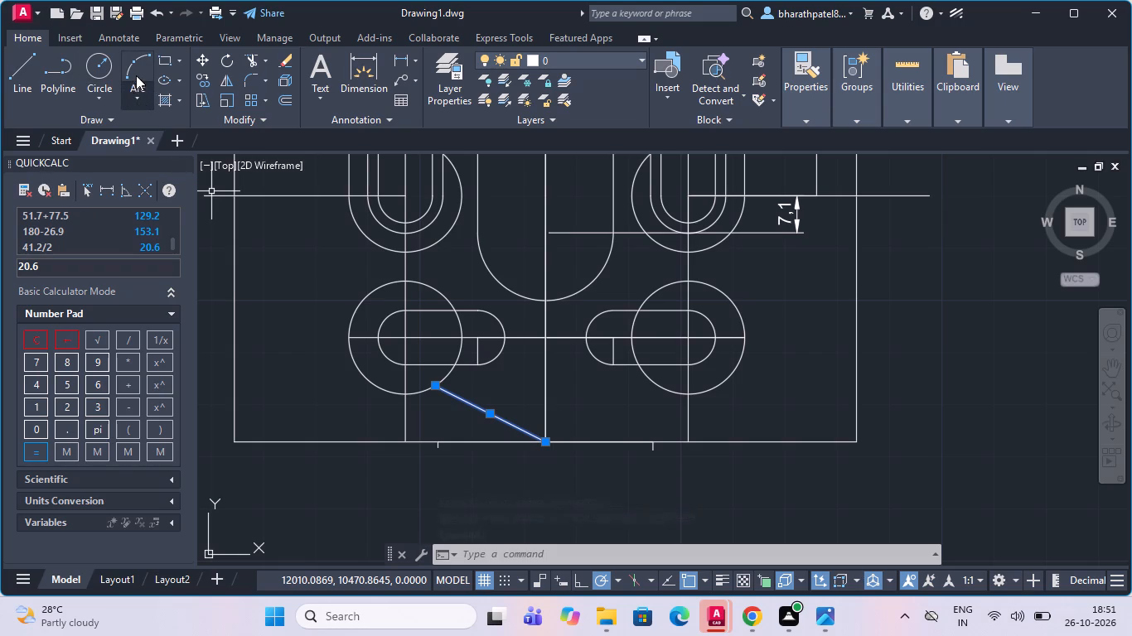
{"action": "left_click", "coordinate": [200, 60]}
{"action": "scroll", "coordinate": [534, 443], "scroll_direction": "up", "scroll_amount": 4}
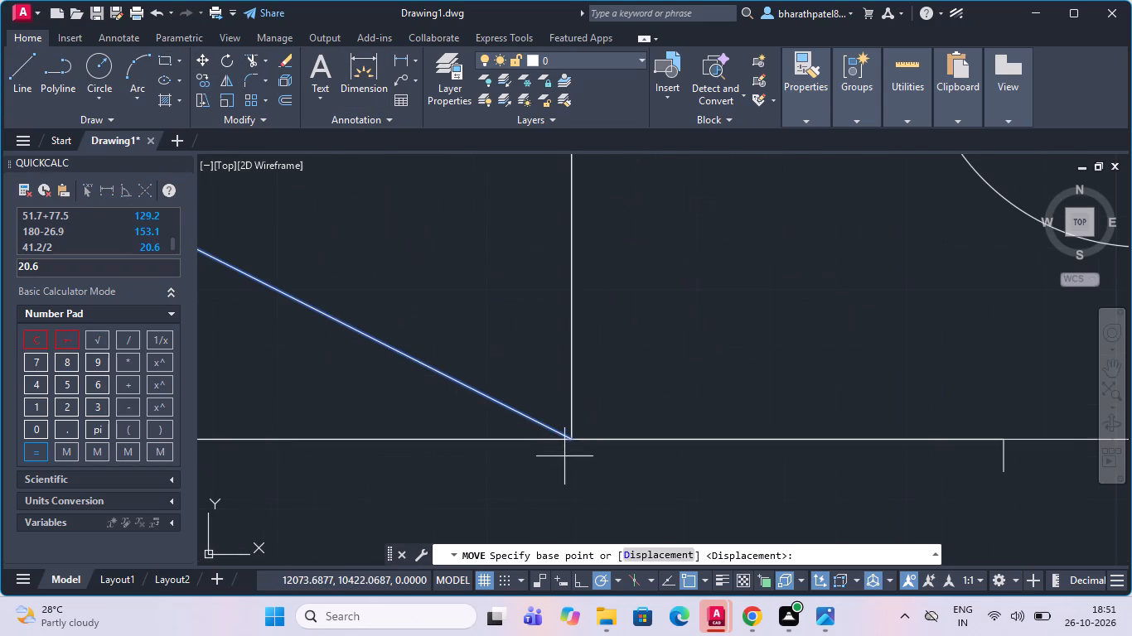
{"action": "left_click", "coordinate": [571, 439]}
{"action": "scroll", "coordinate": [571, 439], "scroll_direction": "down", "scroll_amount": 4}
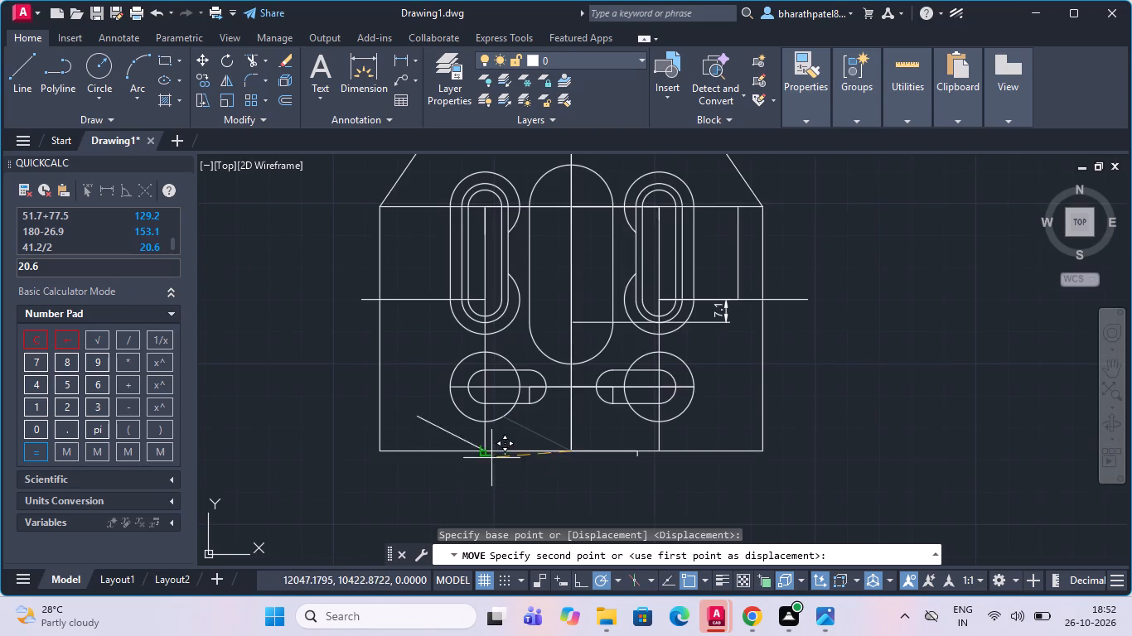
{"action": "scroll", "coordinate": [487, 455], "scroll_direction": "up", "scroll_amount": 4}
{"action": "scroll", "coordinate": [588, 442], "scroll_direction": "up", "scroll_amount": 4}
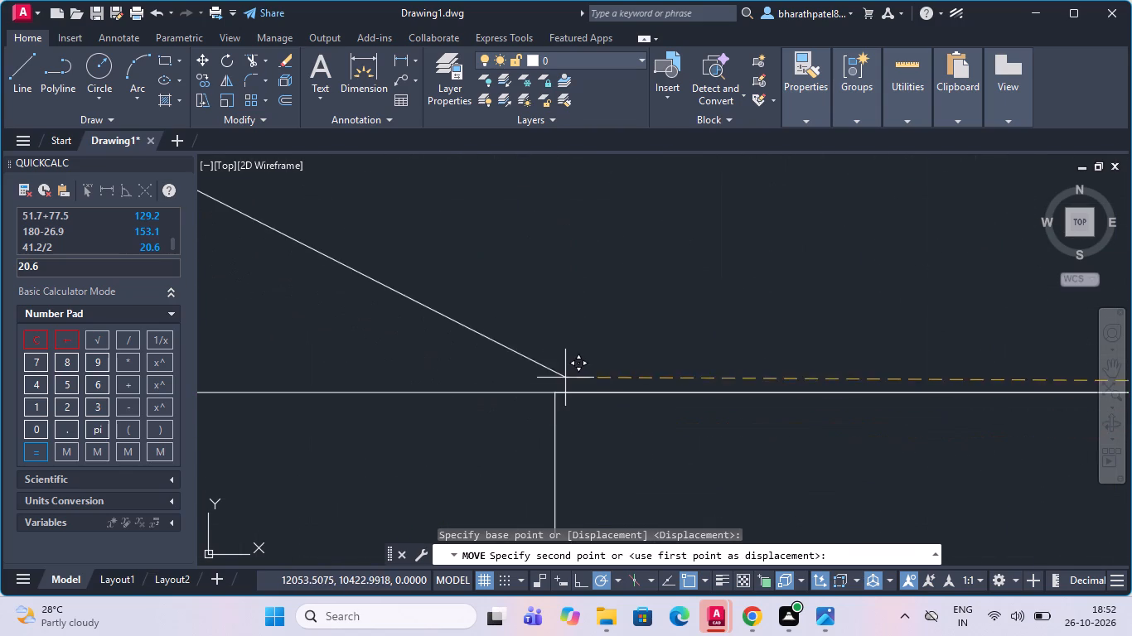
{"action": "left_click", "coordinate": [559, 394]}
{"action": "scroll", "coordinate": [558, 395], "scroll_direction": "down", "scroll_amount": 9}
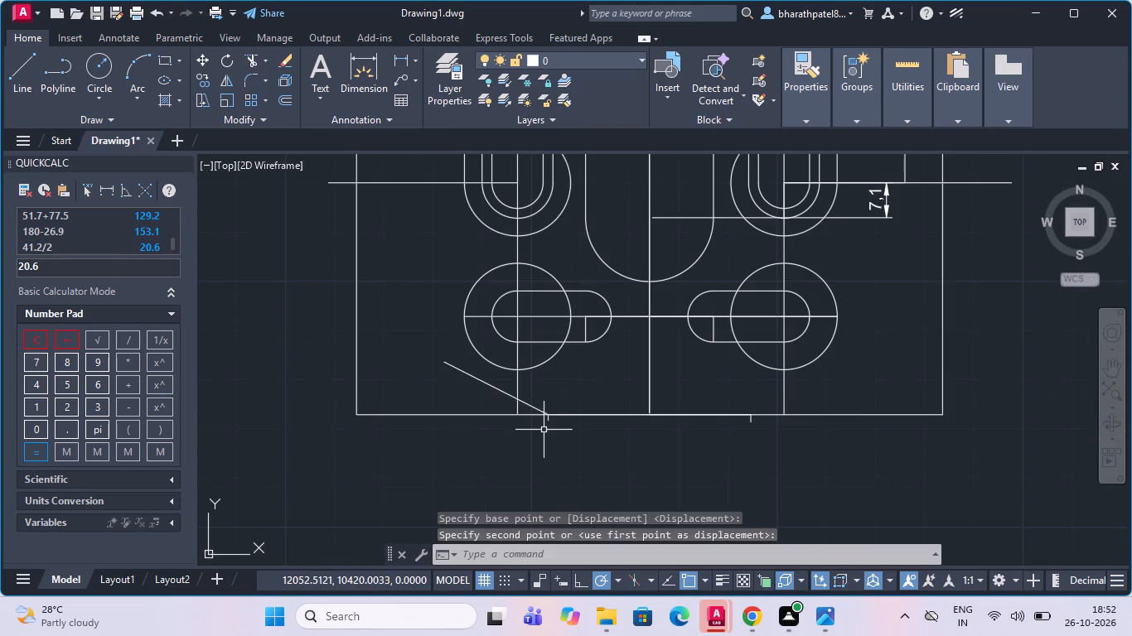
{"action": "key", "text": "Escape"}
{"action": "scroll", "coordinate": [549, 455], "scroll_direction": "down", "scroll_amount": 2}
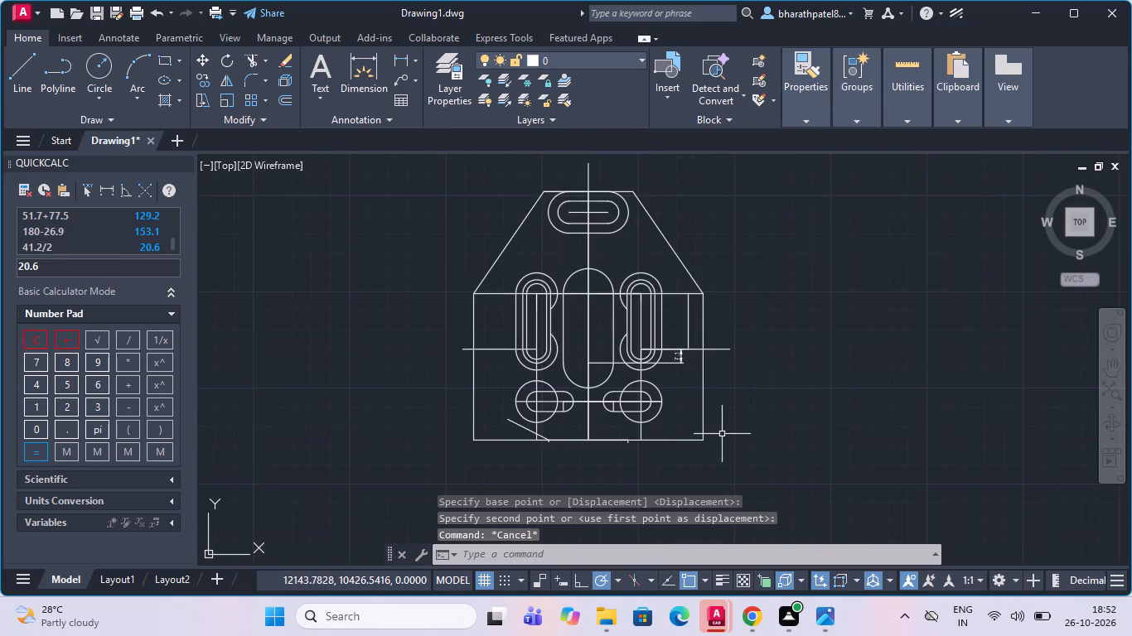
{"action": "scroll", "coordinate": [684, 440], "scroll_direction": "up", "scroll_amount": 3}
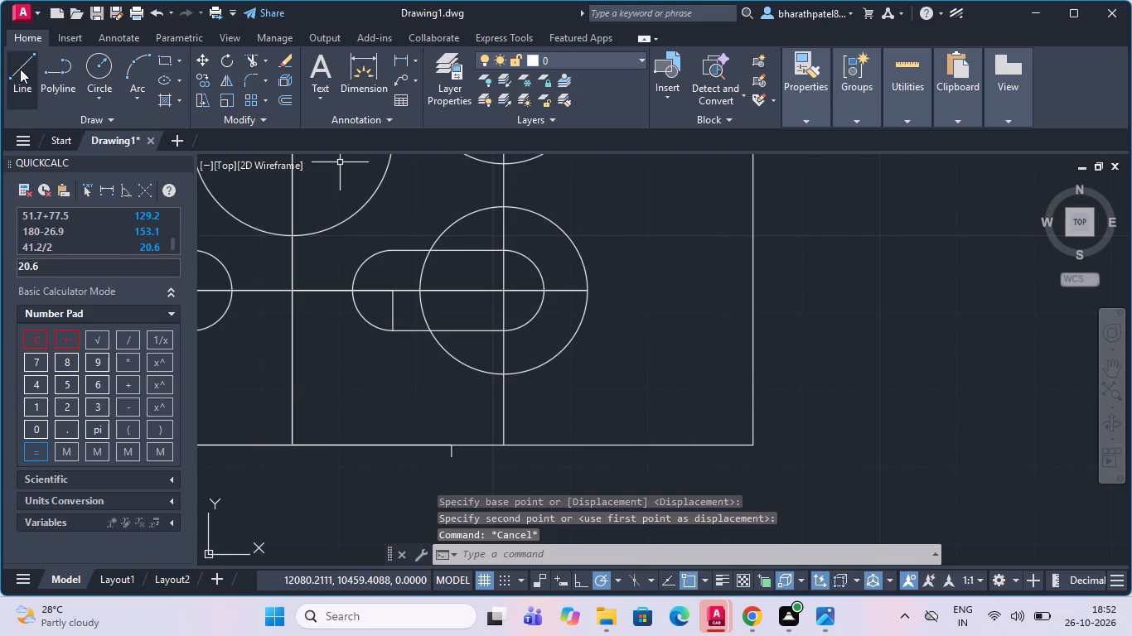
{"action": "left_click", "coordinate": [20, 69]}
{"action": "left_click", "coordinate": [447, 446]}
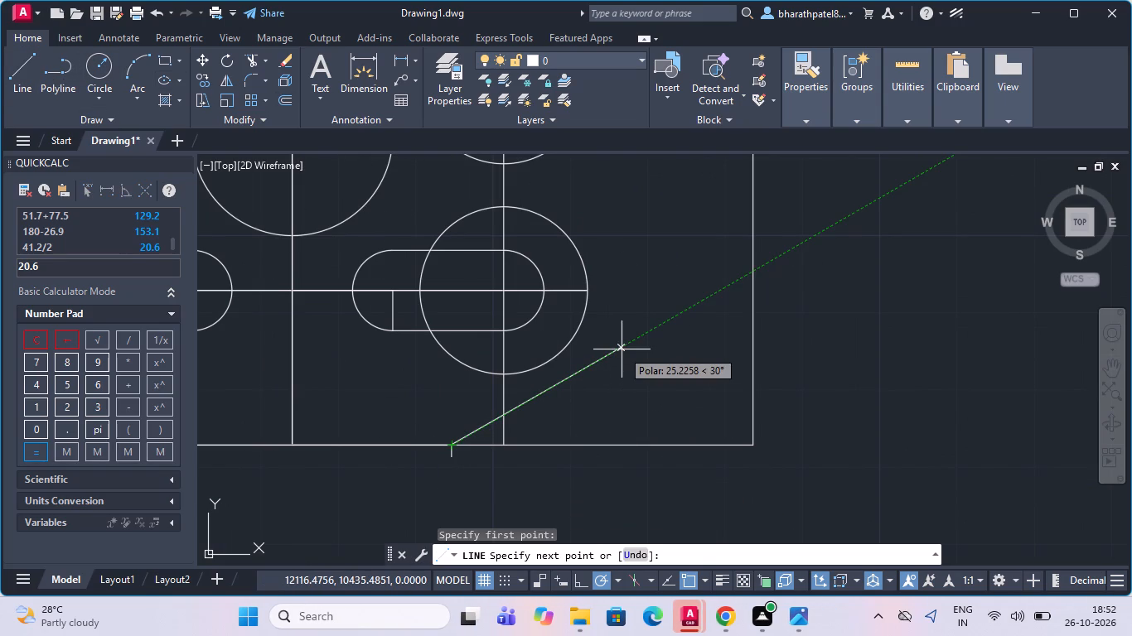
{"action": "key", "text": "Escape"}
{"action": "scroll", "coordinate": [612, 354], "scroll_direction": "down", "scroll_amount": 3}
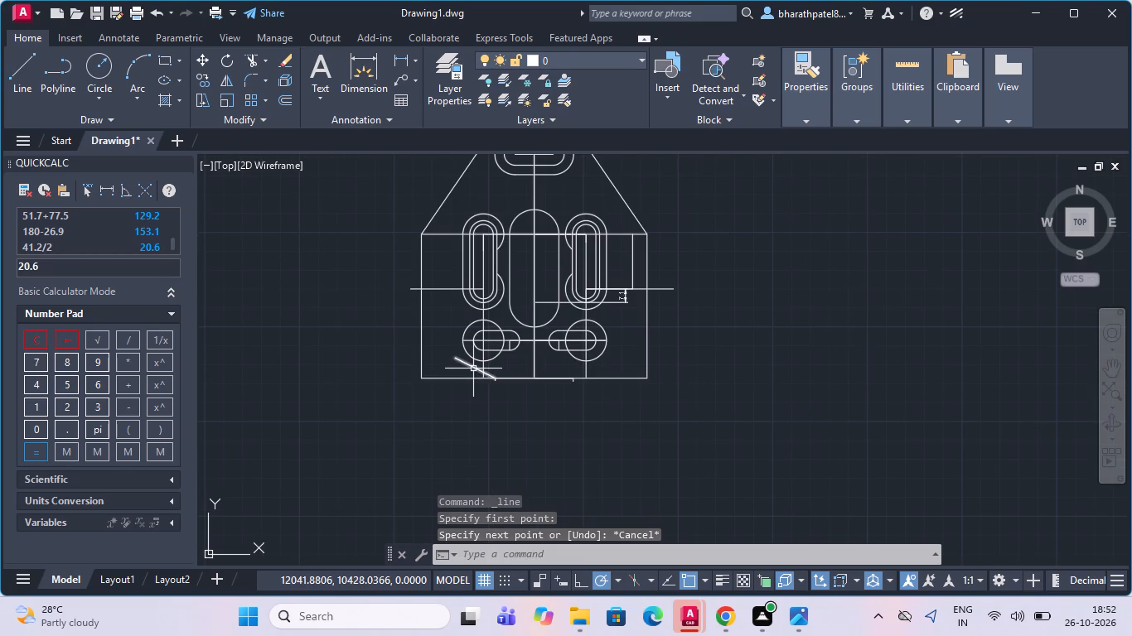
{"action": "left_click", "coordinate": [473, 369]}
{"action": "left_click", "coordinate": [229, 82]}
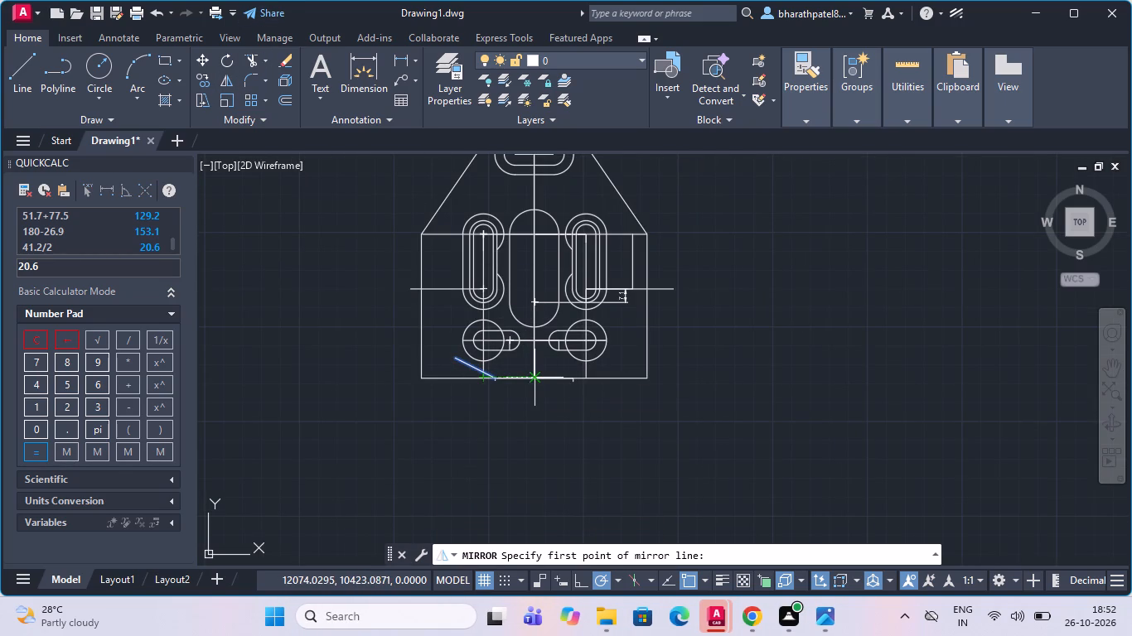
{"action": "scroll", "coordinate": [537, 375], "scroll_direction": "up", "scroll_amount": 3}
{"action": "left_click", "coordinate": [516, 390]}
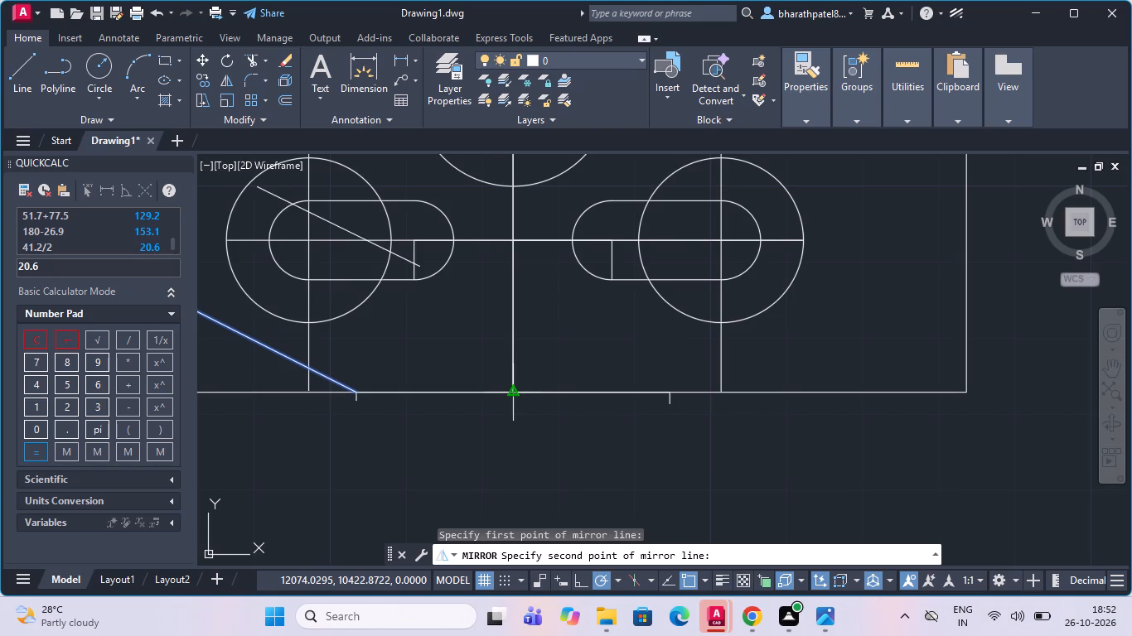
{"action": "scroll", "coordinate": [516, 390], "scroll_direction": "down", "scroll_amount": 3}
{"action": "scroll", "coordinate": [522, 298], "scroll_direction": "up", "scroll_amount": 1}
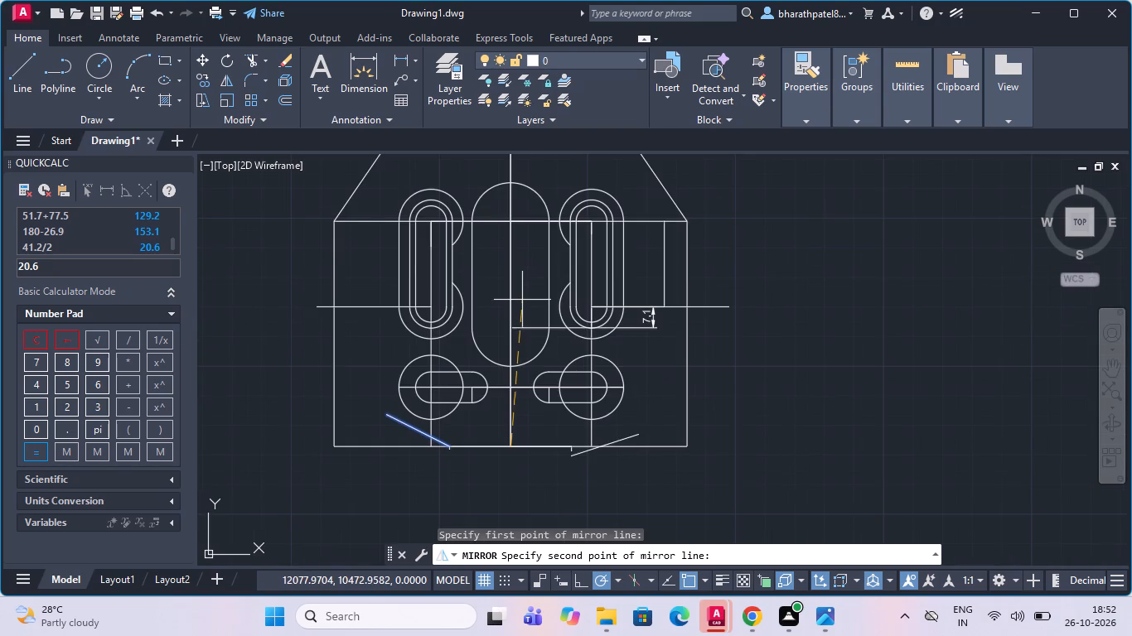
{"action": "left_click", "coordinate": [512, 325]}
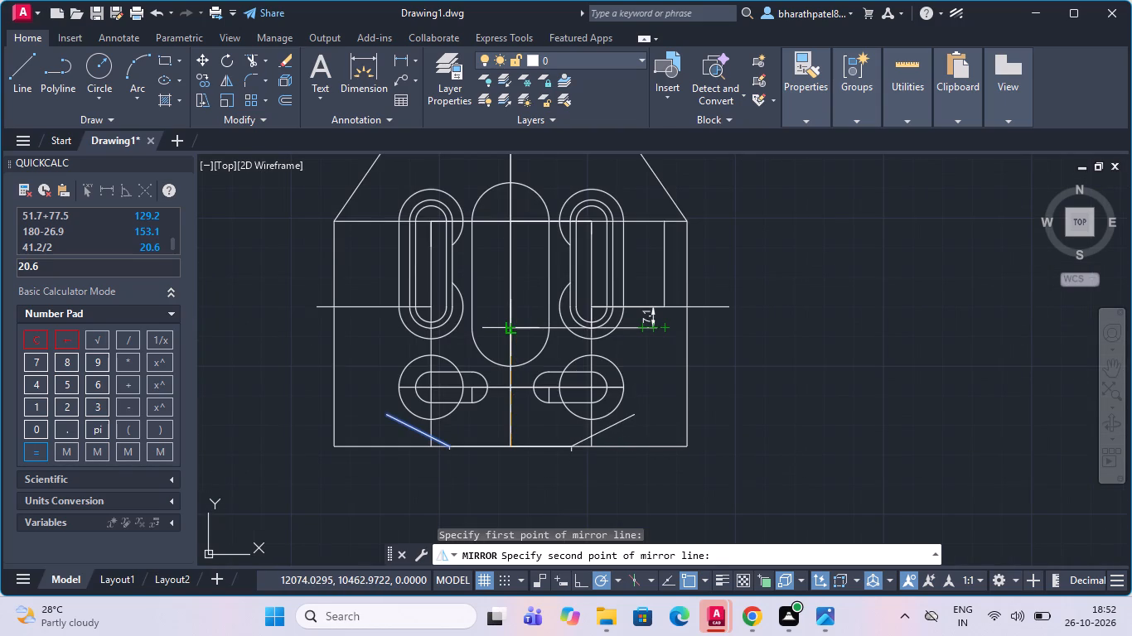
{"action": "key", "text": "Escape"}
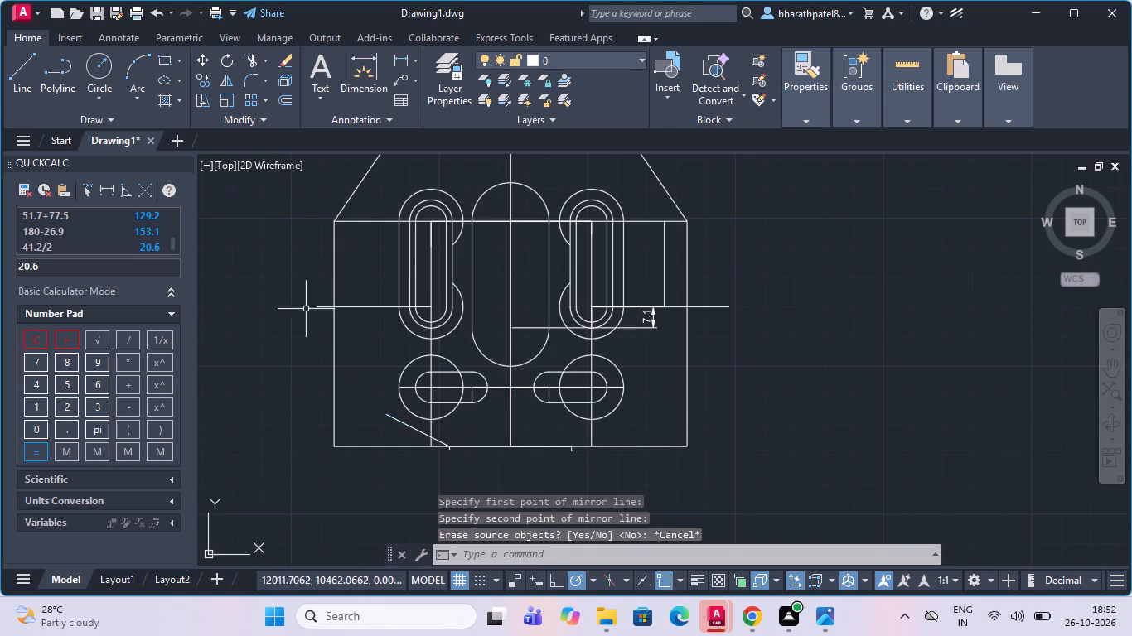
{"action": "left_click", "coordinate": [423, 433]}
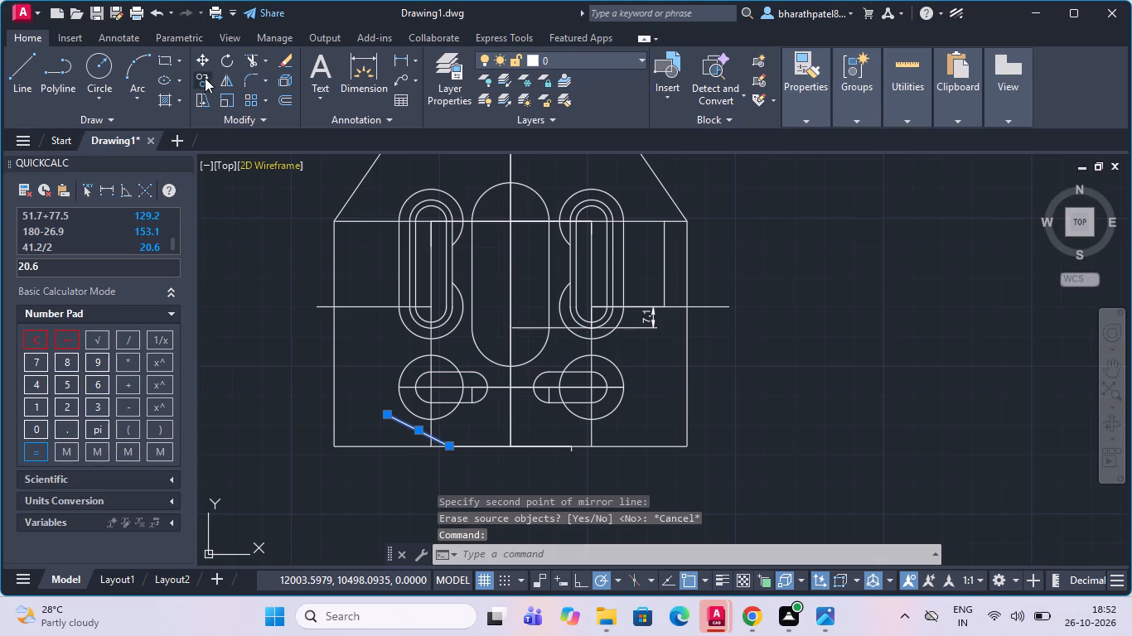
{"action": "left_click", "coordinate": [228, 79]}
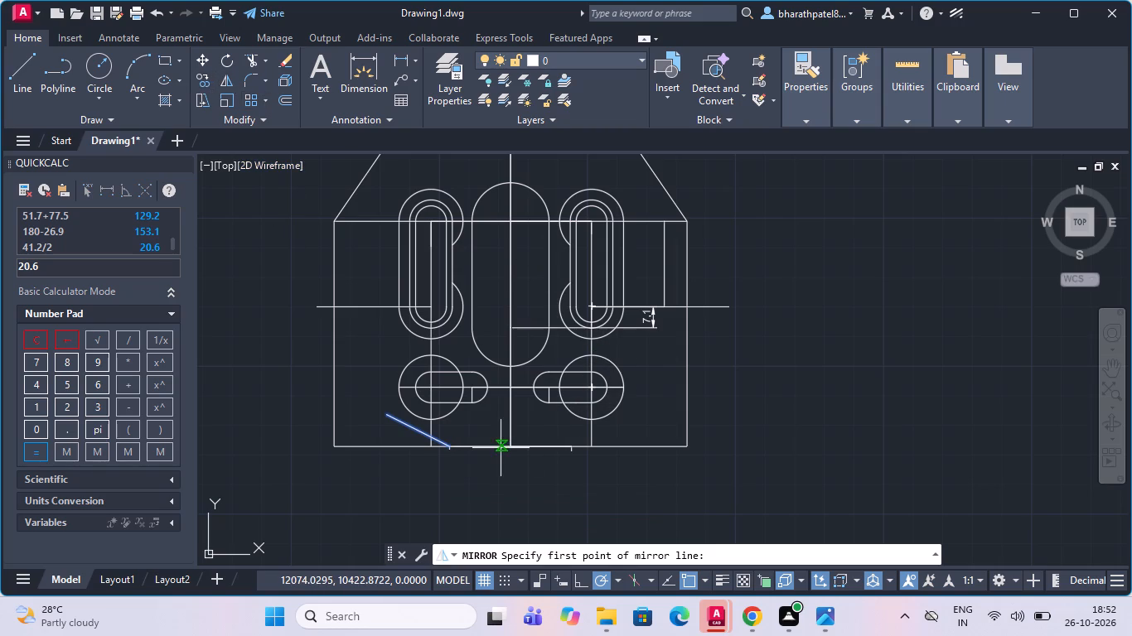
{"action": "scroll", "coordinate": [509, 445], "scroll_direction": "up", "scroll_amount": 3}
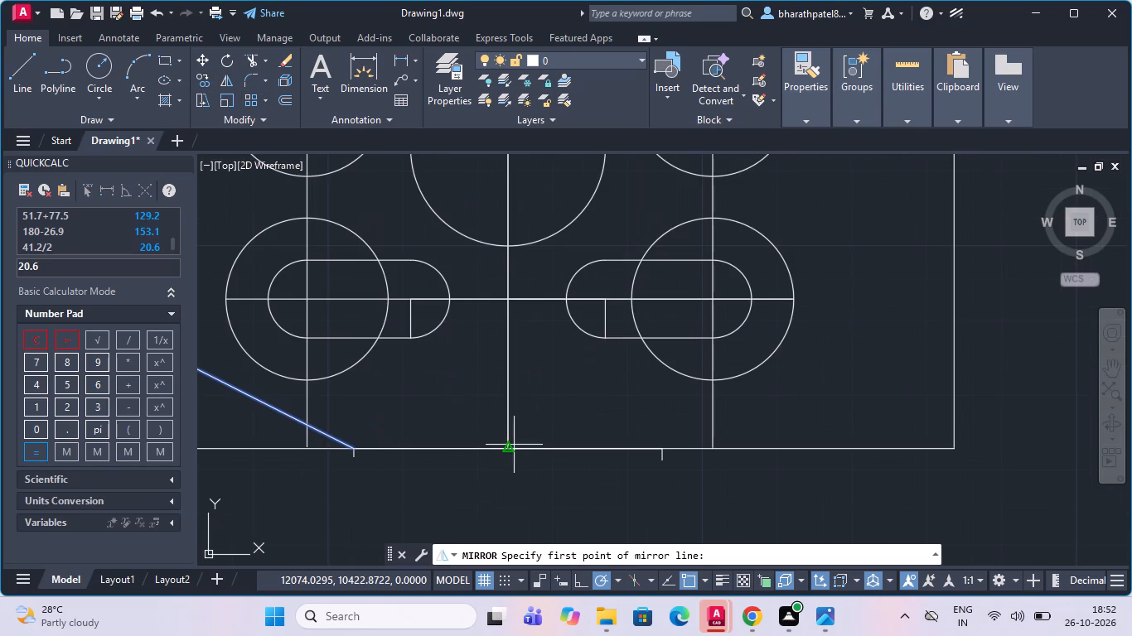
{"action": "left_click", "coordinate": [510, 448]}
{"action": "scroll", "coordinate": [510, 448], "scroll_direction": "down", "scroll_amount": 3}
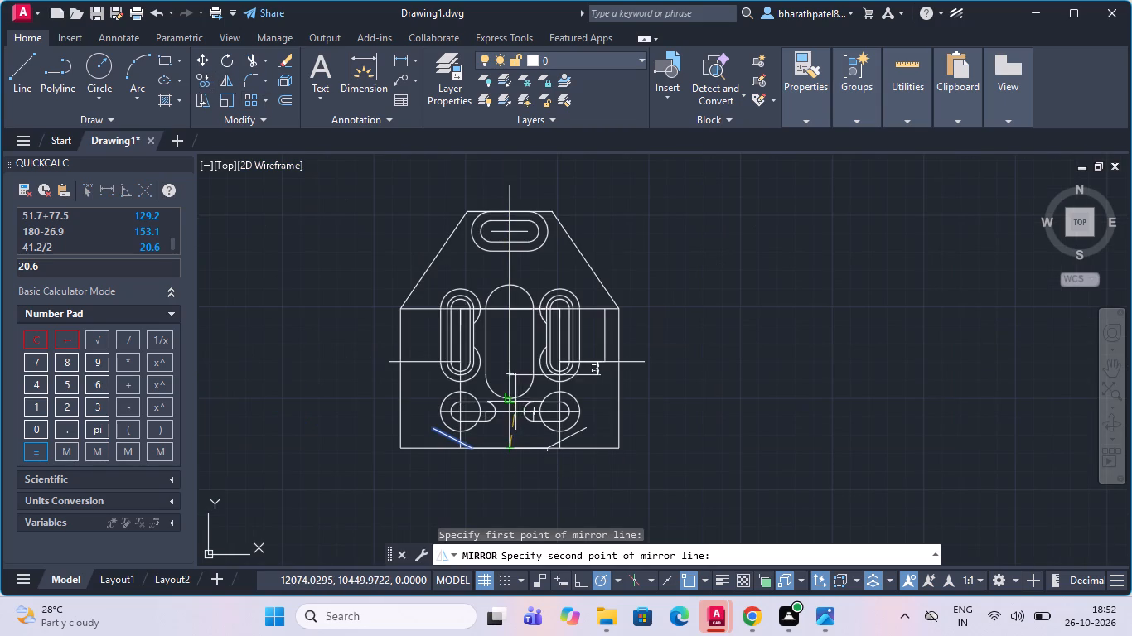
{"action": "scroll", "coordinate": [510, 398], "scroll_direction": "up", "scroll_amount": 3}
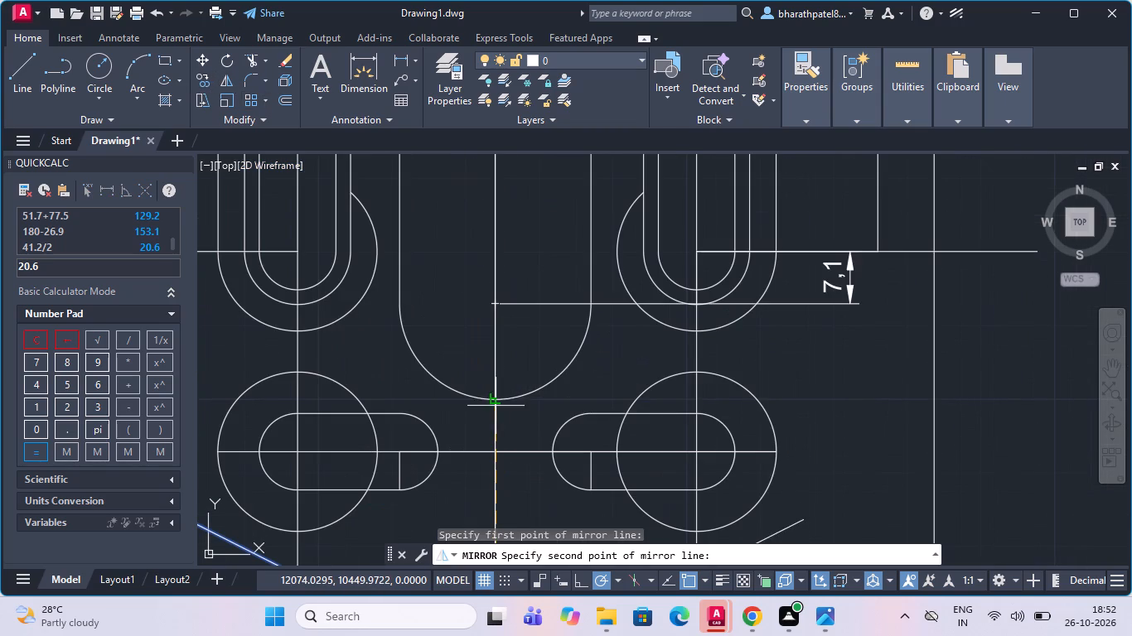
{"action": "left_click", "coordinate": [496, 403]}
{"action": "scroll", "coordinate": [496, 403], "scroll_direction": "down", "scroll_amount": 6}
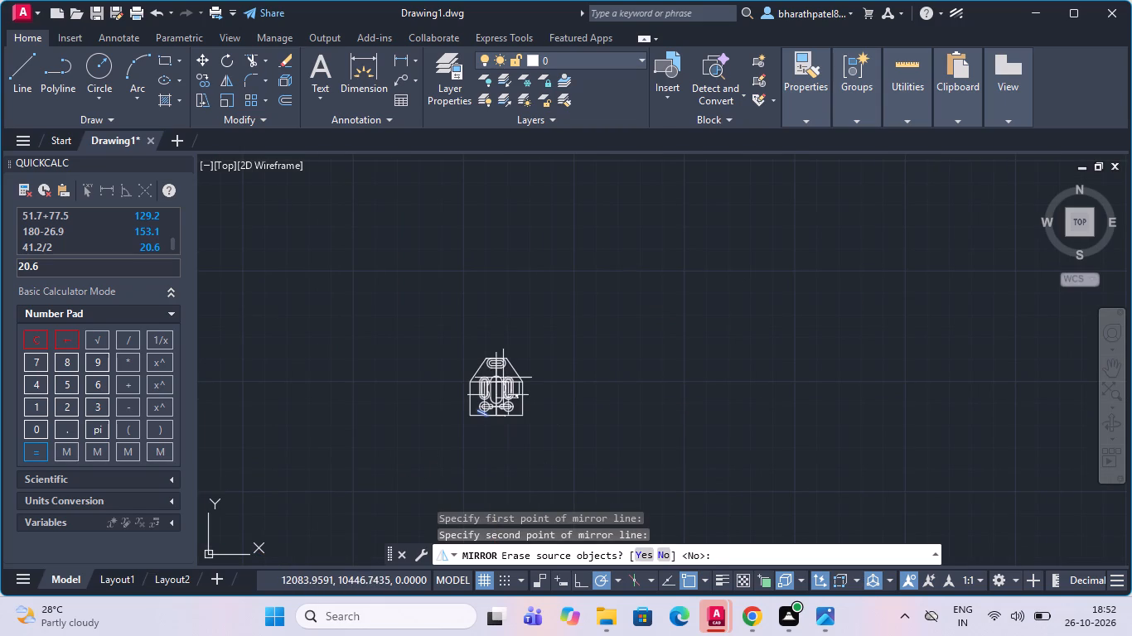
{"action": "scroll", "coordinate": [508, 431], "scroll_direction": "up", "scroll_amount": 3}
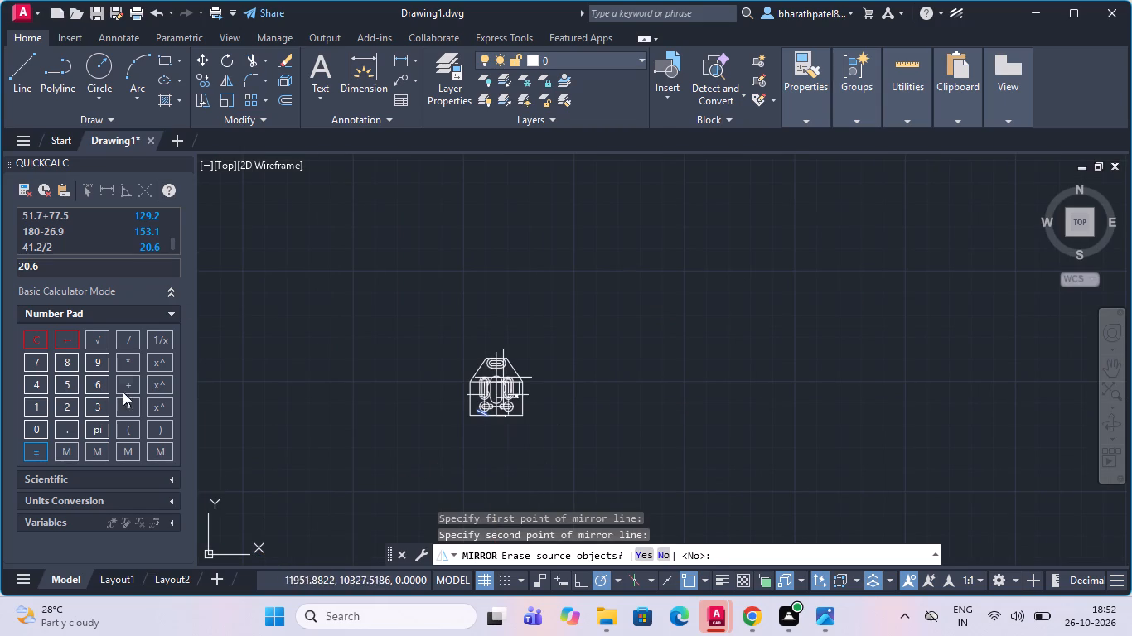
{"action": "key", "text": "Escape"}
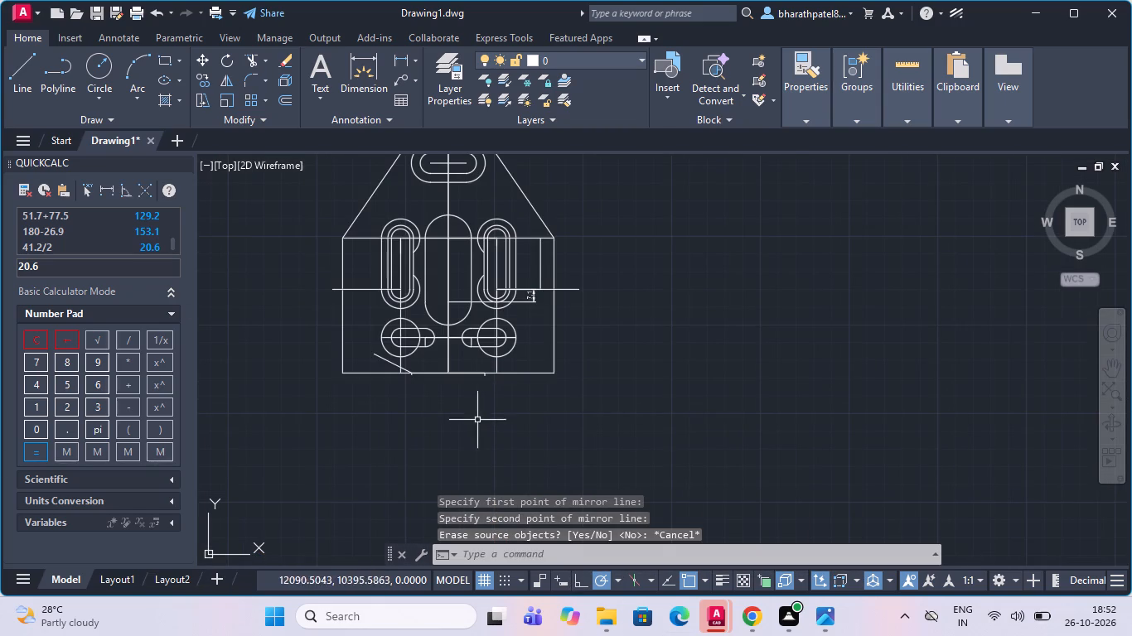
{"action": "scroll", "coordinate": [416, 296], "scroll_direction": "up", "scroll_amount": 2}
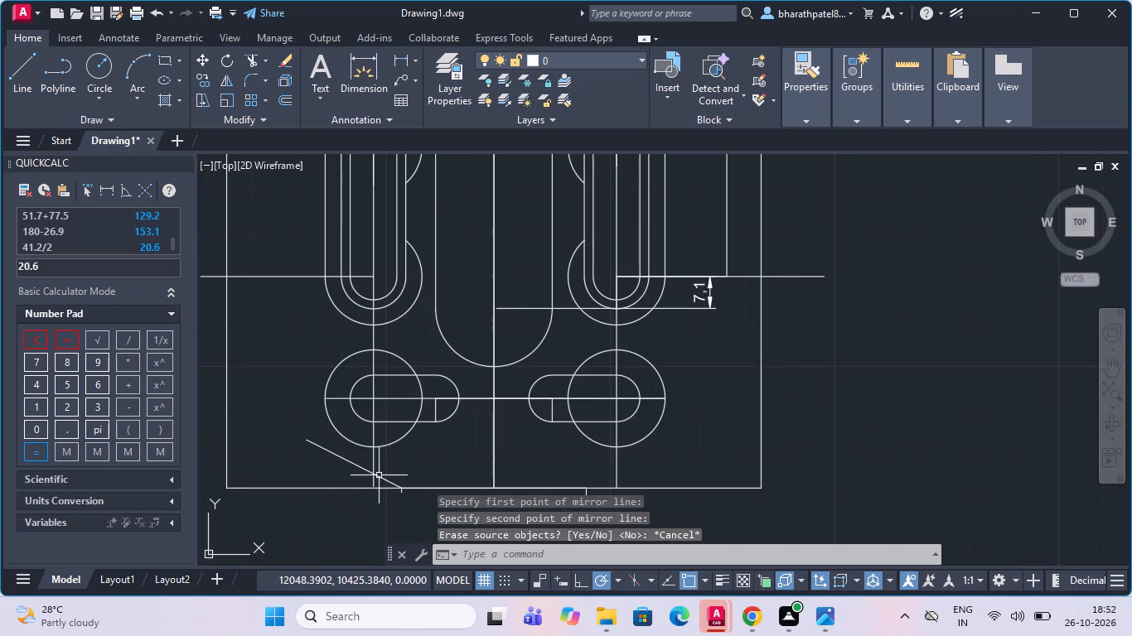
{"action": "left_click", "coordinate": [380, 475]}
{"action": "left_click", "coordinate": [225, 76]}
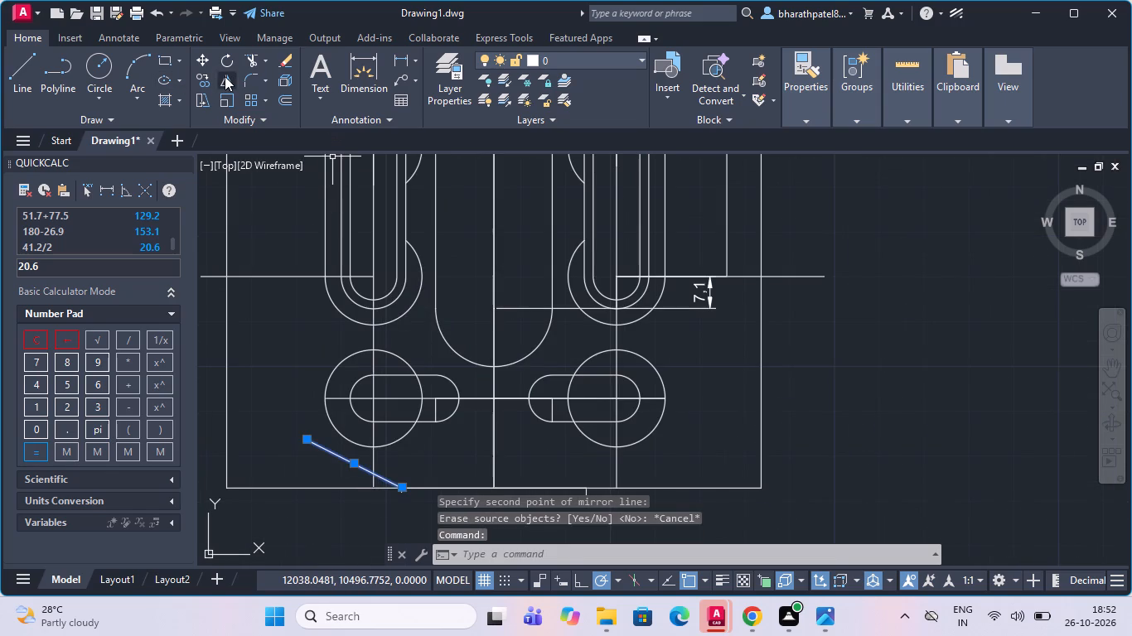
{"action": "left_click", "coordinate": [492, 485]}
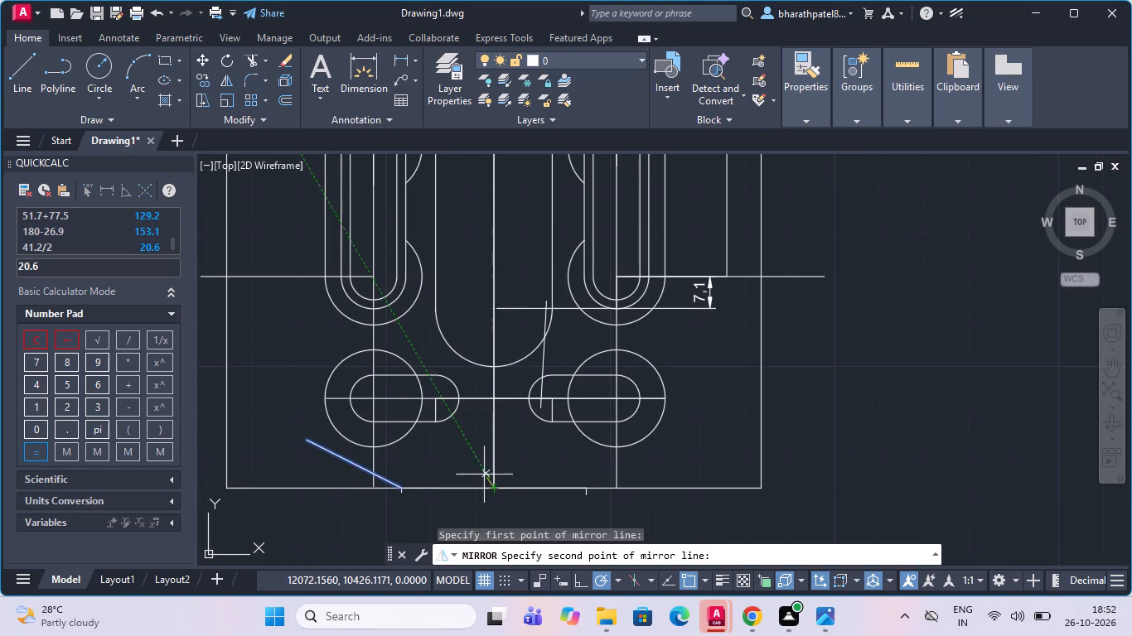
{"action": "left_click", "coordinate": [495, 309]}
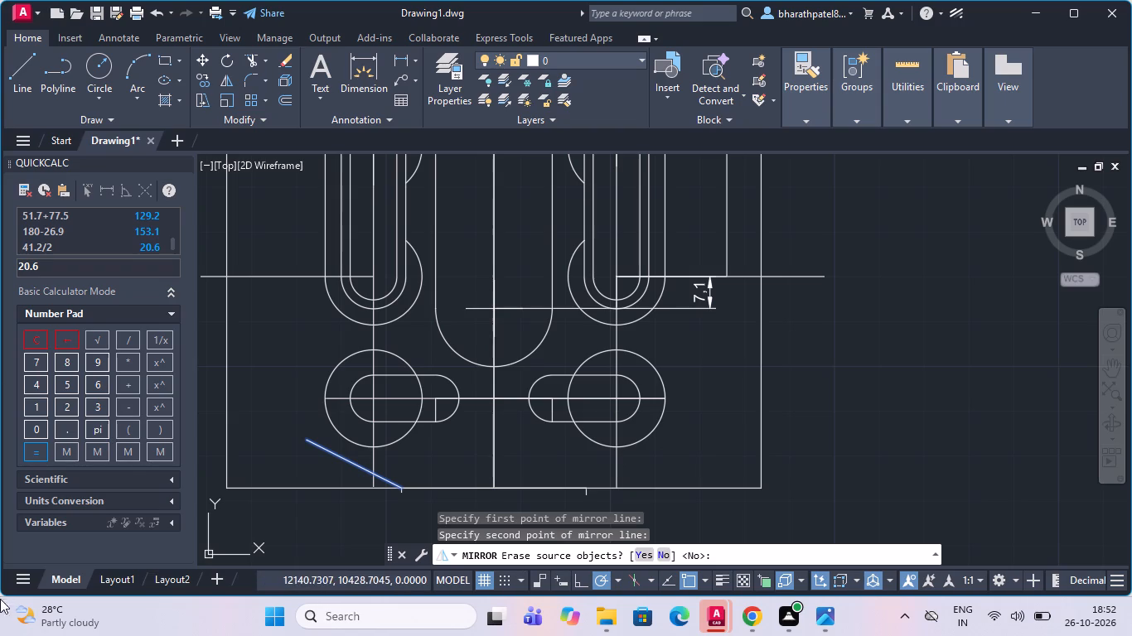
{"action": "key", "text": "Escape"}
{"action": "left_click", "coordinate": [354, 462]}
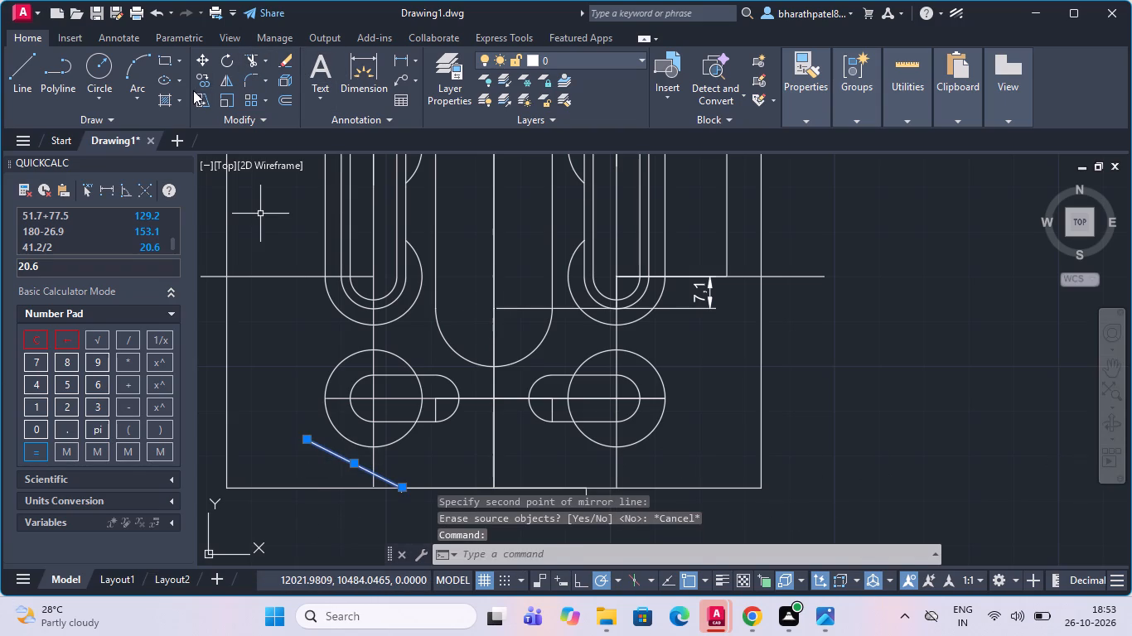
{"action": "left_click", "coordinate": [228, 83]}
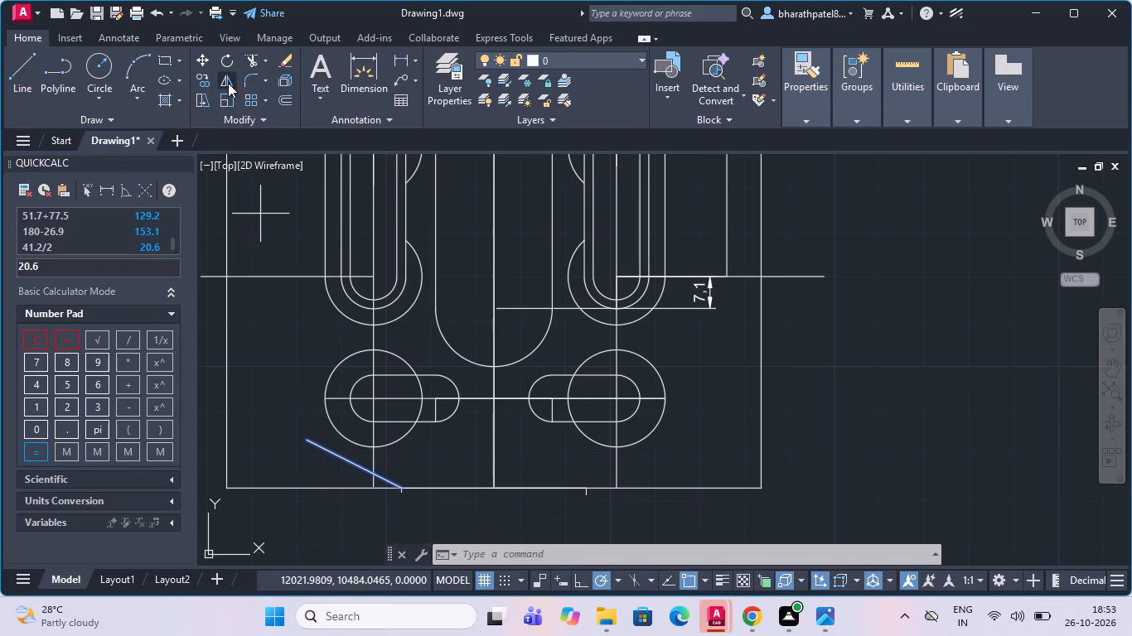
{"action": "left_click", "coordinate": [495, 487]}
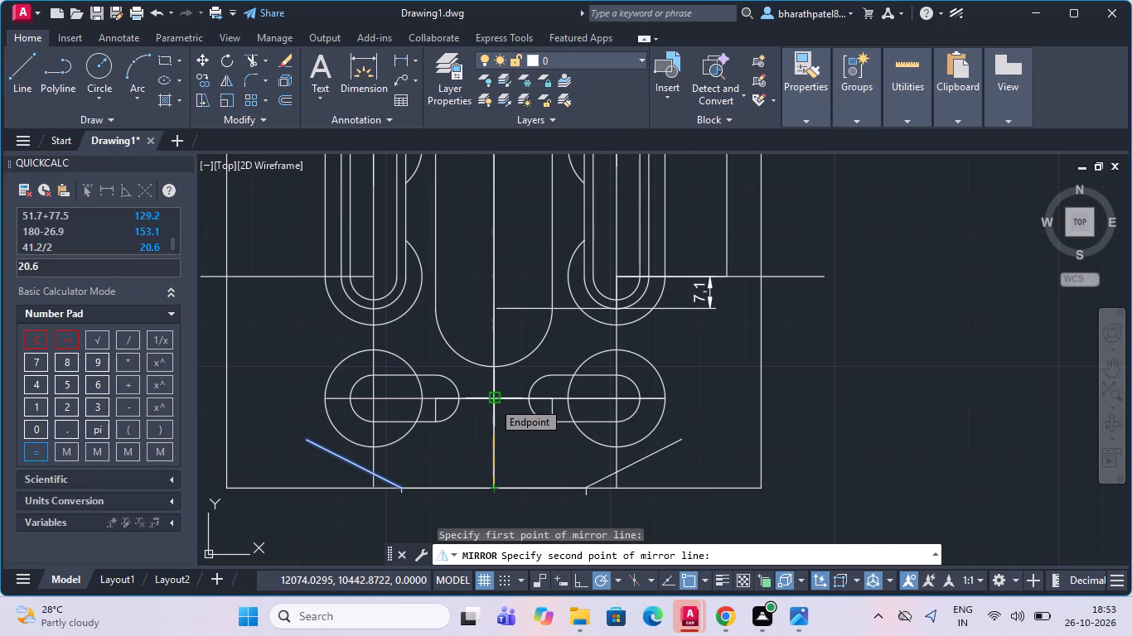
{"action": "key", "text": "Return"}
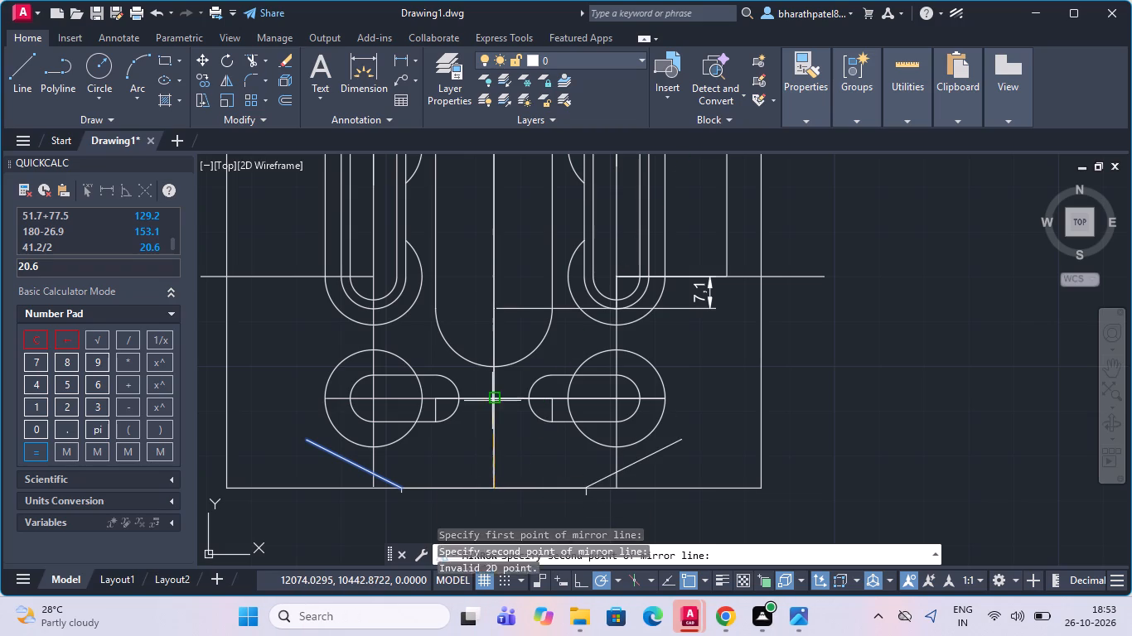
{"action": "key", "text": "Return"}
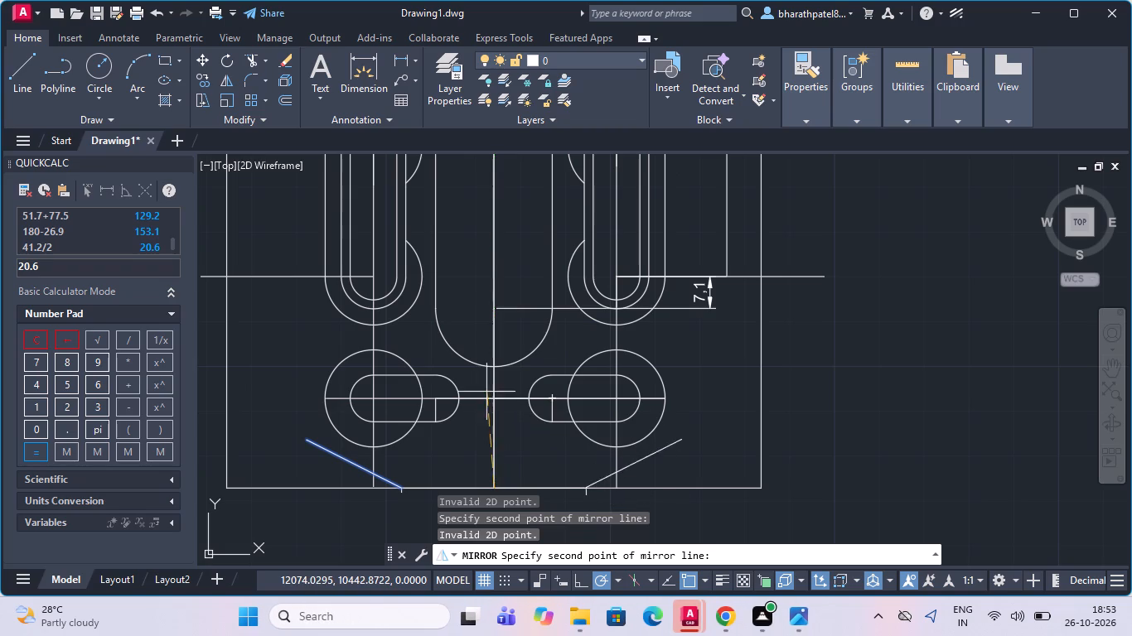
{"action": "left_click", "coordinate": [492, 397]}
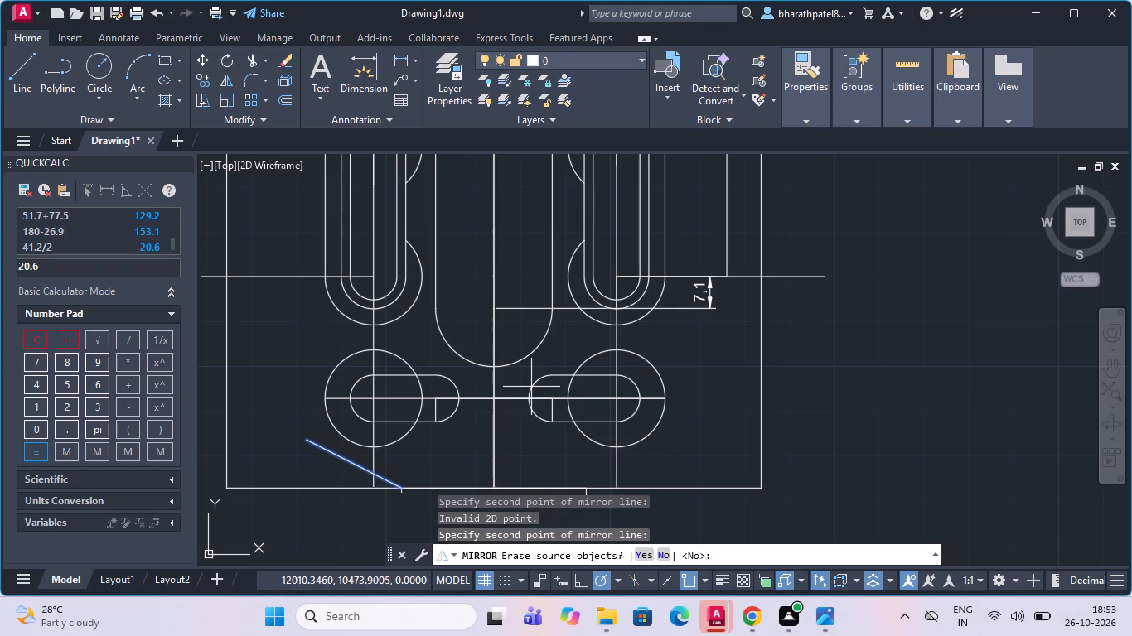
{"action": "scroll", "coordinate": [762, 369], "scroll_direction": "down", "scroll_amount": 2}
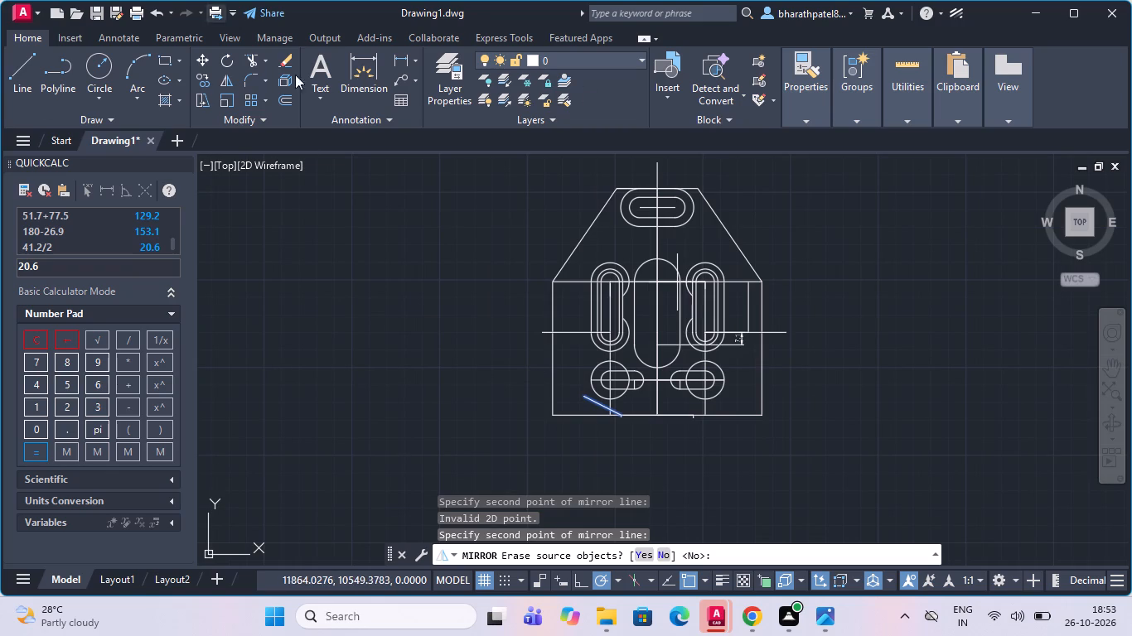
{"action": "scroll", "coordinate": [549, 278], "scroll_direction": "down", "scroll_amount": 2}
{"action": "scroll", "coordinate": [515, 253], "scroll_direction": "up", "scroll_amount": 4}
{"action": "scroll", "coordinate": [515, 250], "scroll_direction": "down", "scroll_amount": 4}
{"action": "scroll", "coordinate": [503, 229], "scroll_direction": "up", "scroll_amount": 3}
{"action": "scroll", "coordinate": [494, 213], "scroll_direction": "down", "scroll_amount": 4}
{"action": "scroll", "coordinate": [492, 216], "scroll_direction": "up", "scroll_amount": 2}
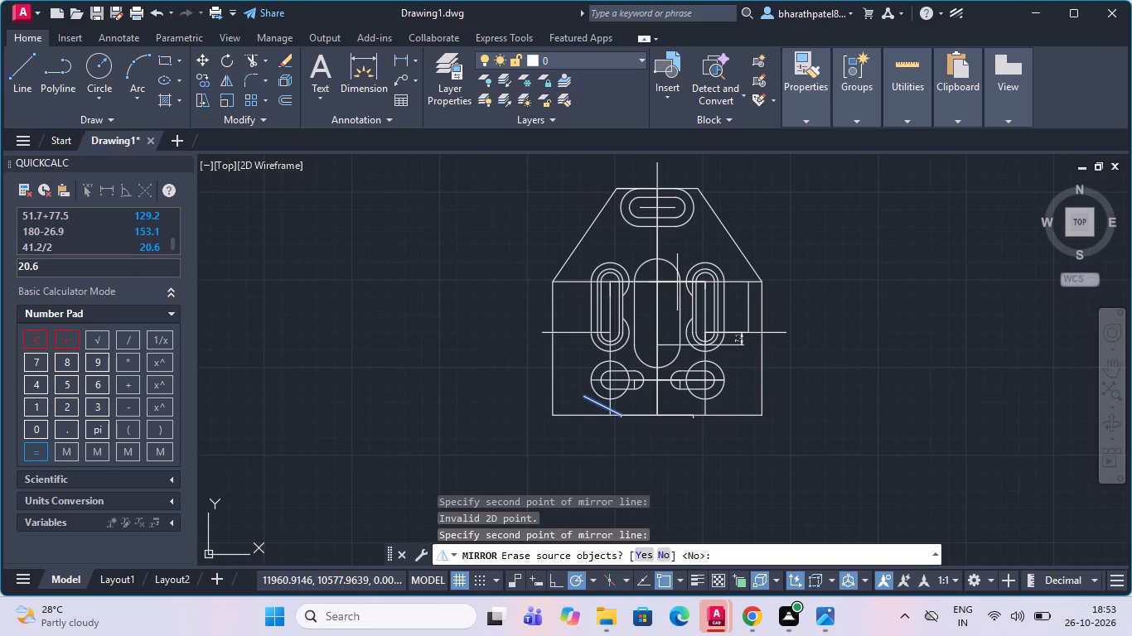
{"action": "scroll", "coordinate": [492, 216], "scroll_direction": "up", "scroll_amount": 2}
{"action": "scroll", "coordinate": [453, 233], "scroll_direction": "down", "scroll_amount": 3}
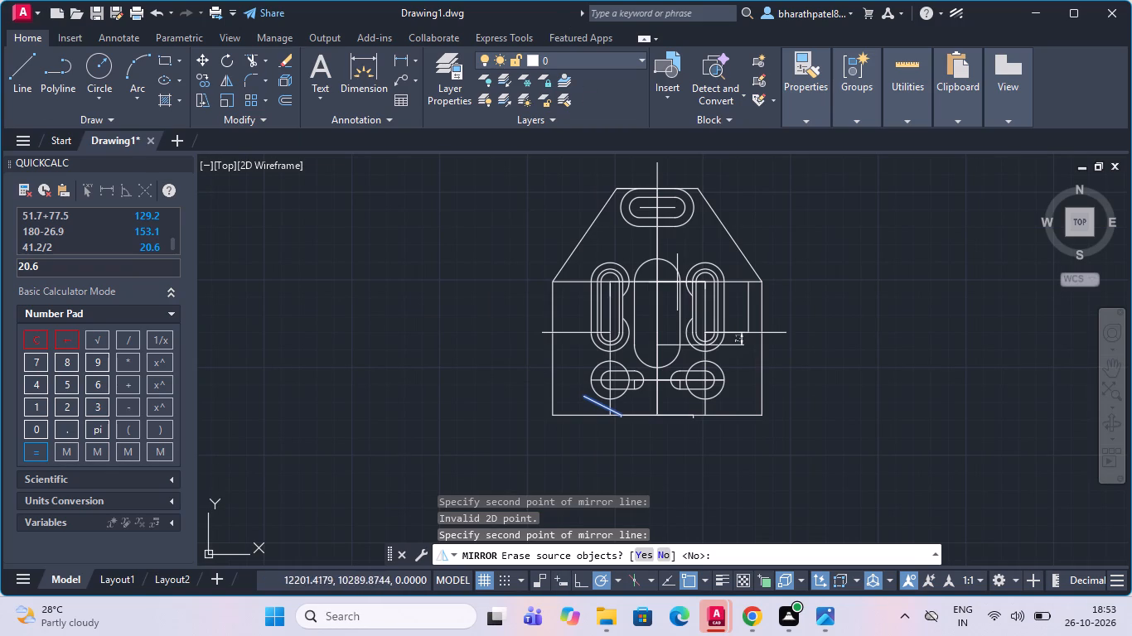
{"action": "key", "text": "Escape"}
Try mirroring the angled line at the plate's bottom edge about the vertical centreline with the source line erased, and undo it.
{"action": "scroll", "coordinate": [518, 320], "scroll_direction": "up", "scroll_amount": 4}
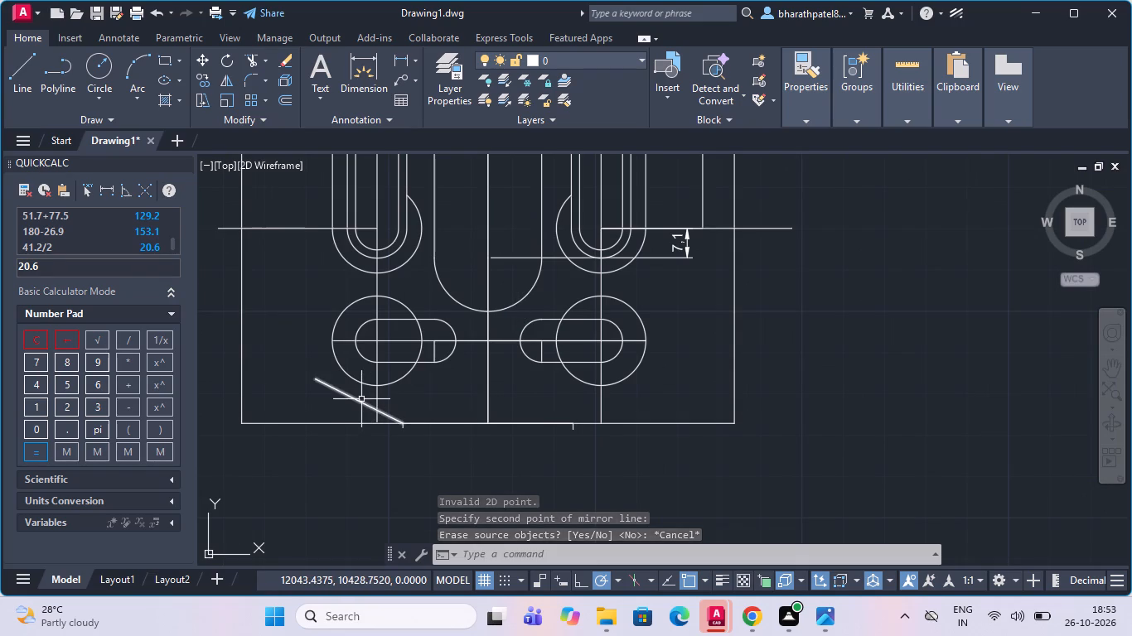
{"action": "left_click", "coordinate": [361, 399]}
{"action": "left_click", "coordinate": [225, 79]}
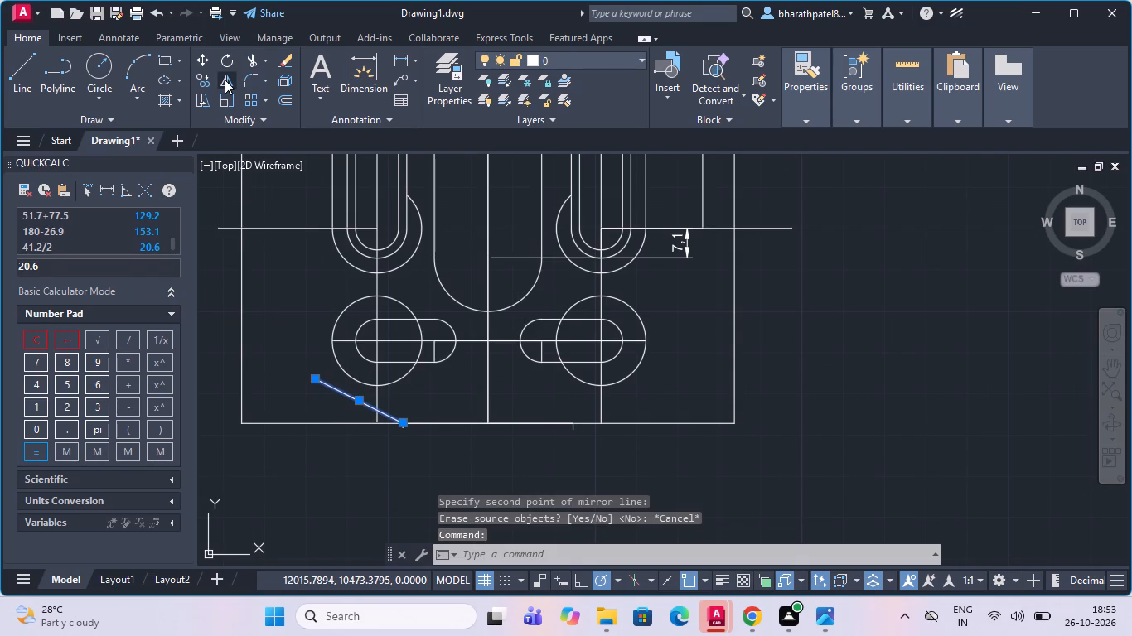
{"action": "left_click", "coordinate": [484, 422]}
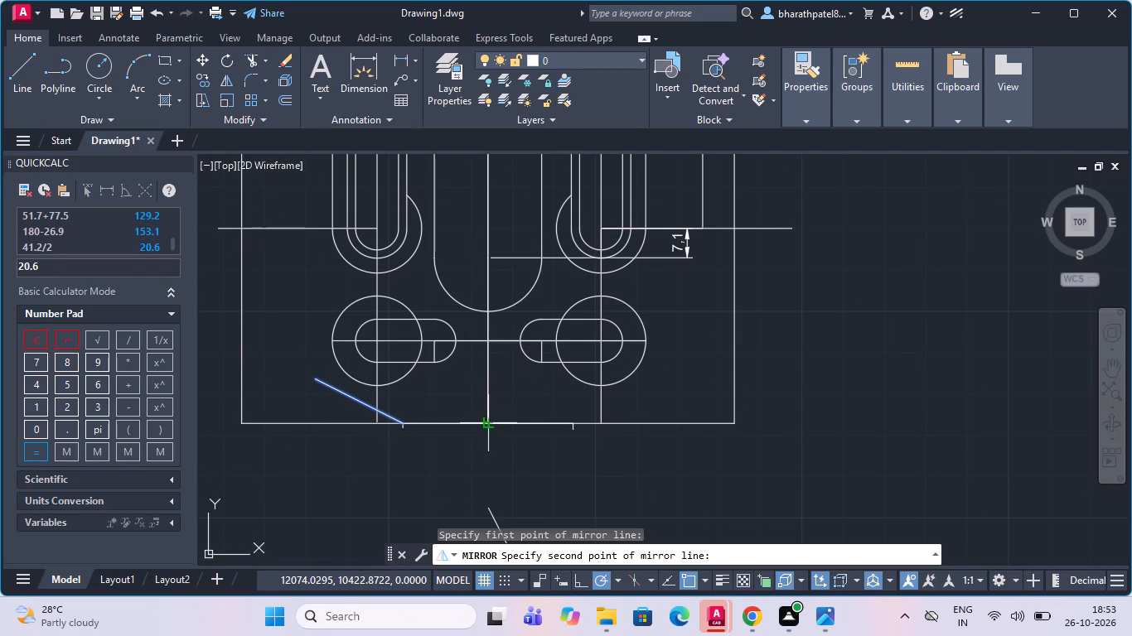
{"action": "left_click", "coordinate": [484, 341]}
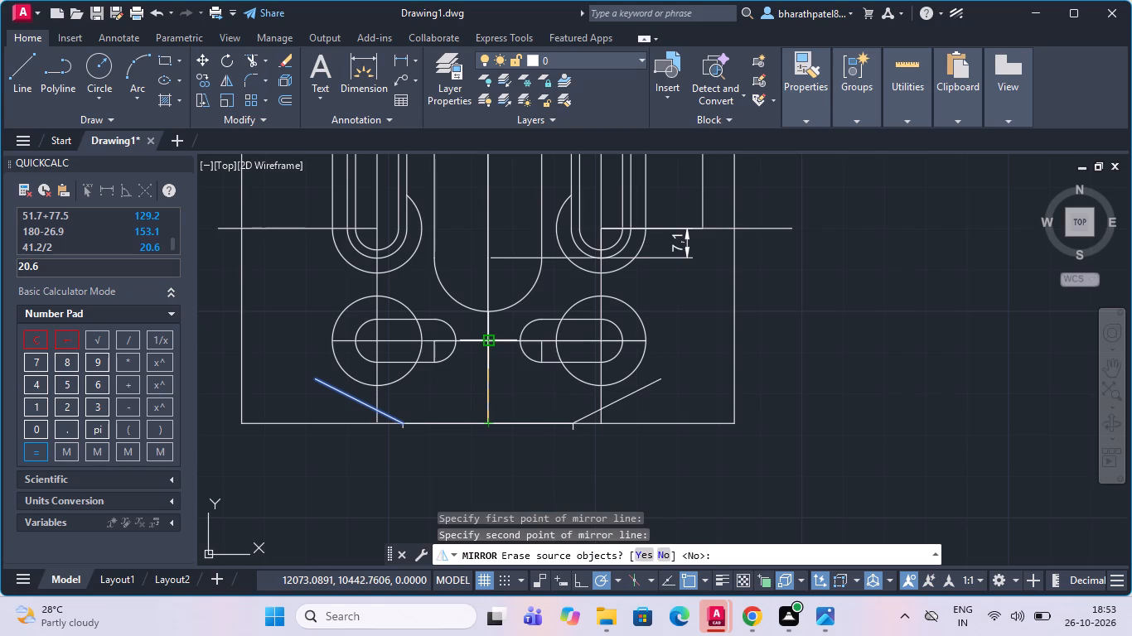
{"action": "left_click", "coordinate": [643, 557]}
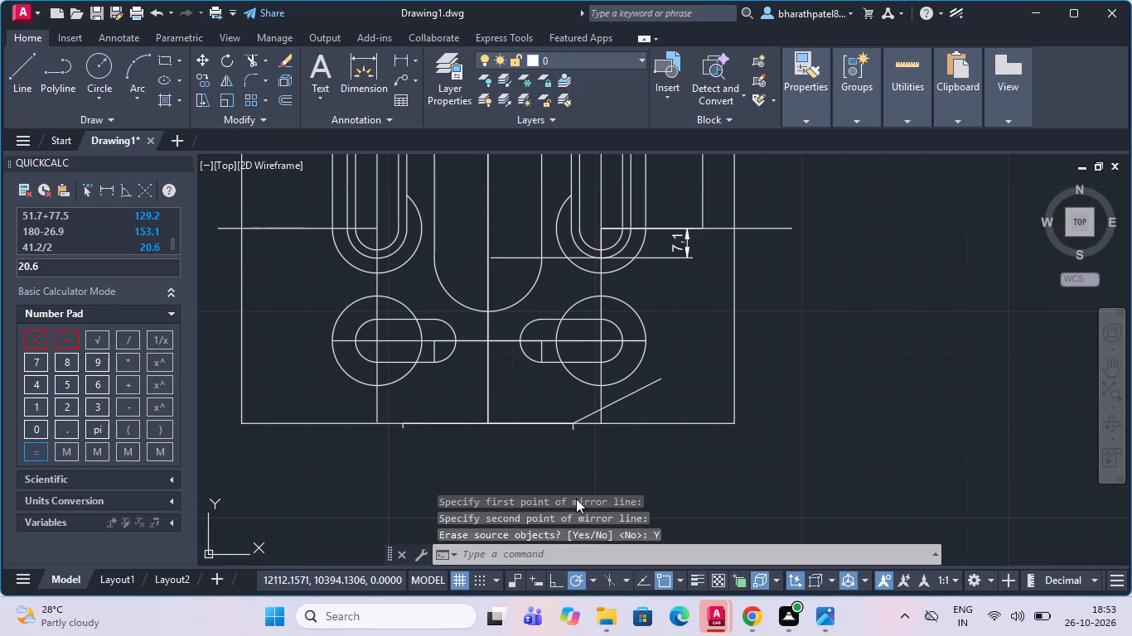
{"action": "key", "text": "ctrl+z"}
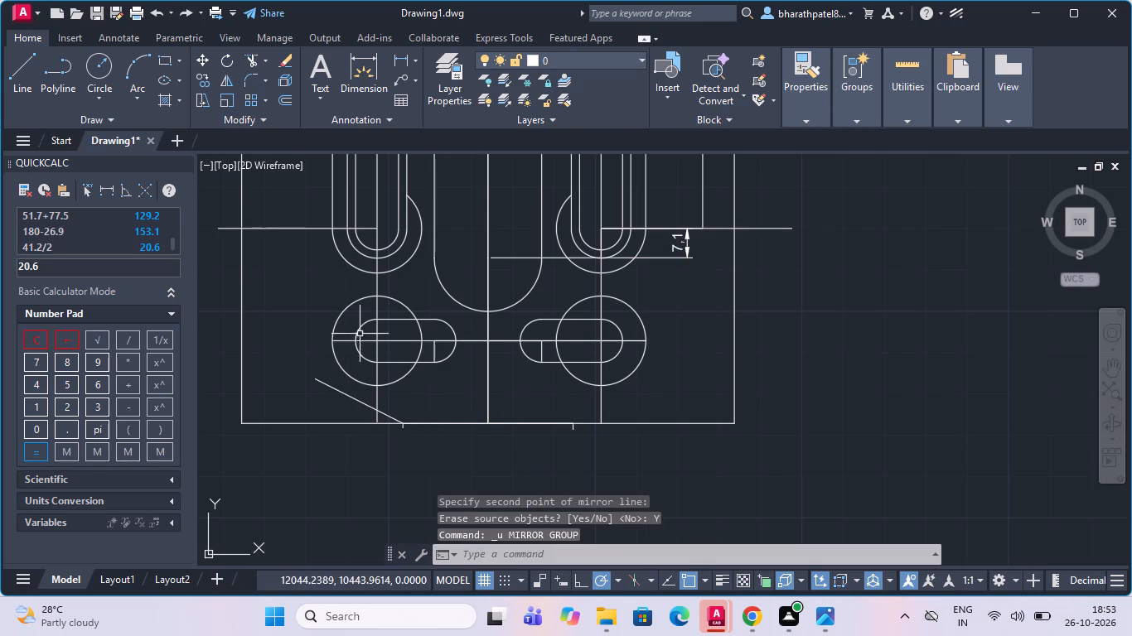
Mirror the angled line at the plate's bottom edge about the vertical centreline, keeping the source line.
{"action": "left_click", "coordinate": [339, 390]}
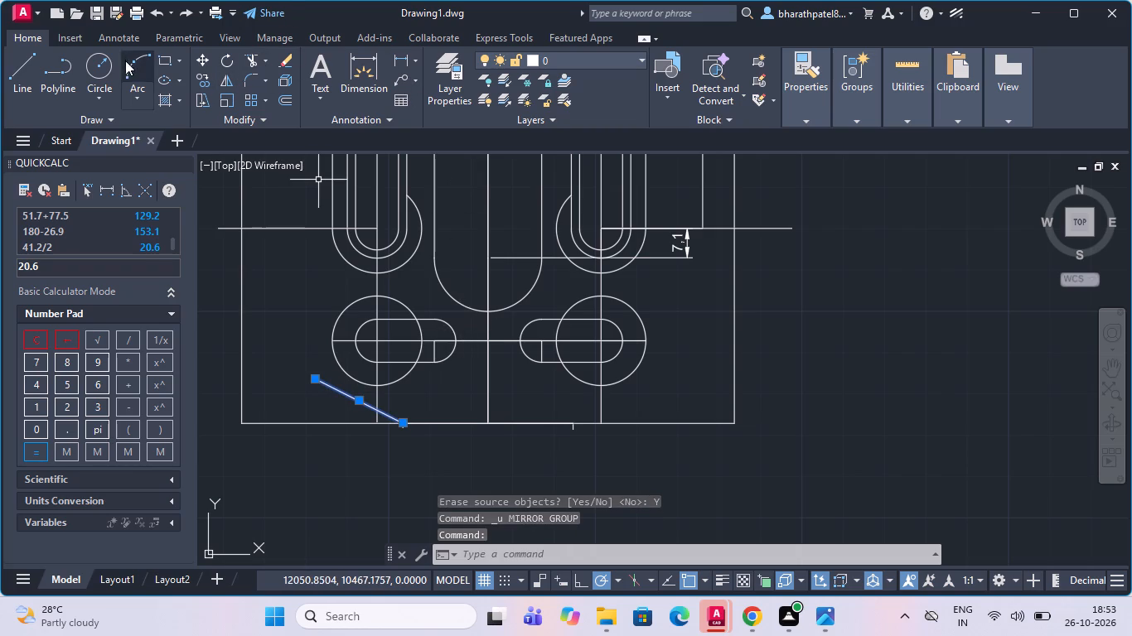
{"action": "left_click", "coordinate": [223, 81]}
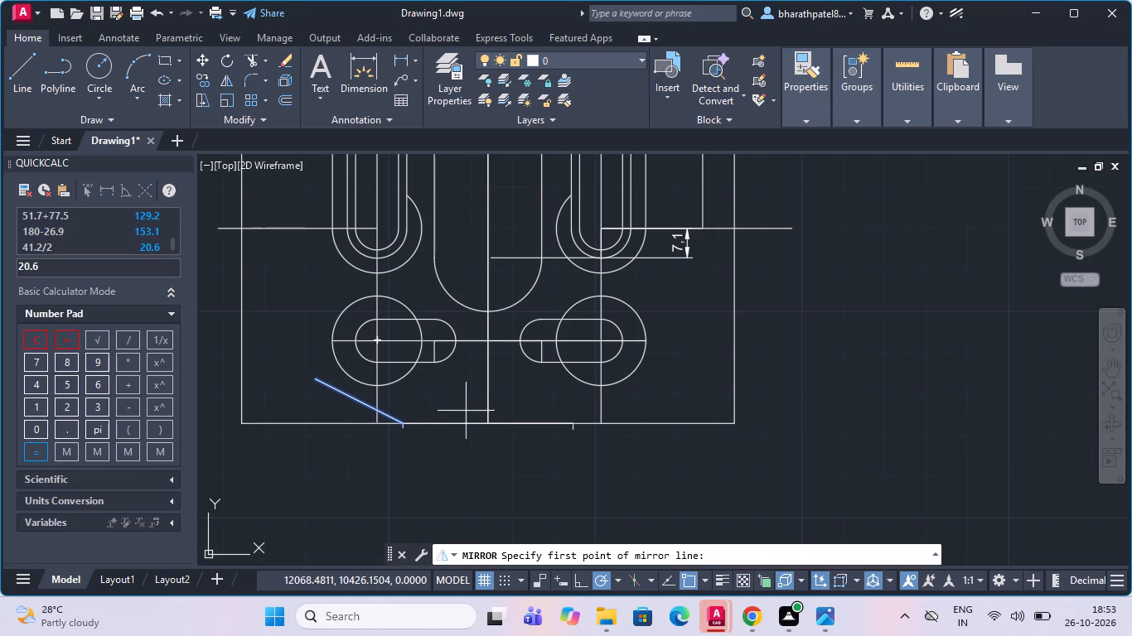
{"action": "left_click", "coordinate": [487, 419]}
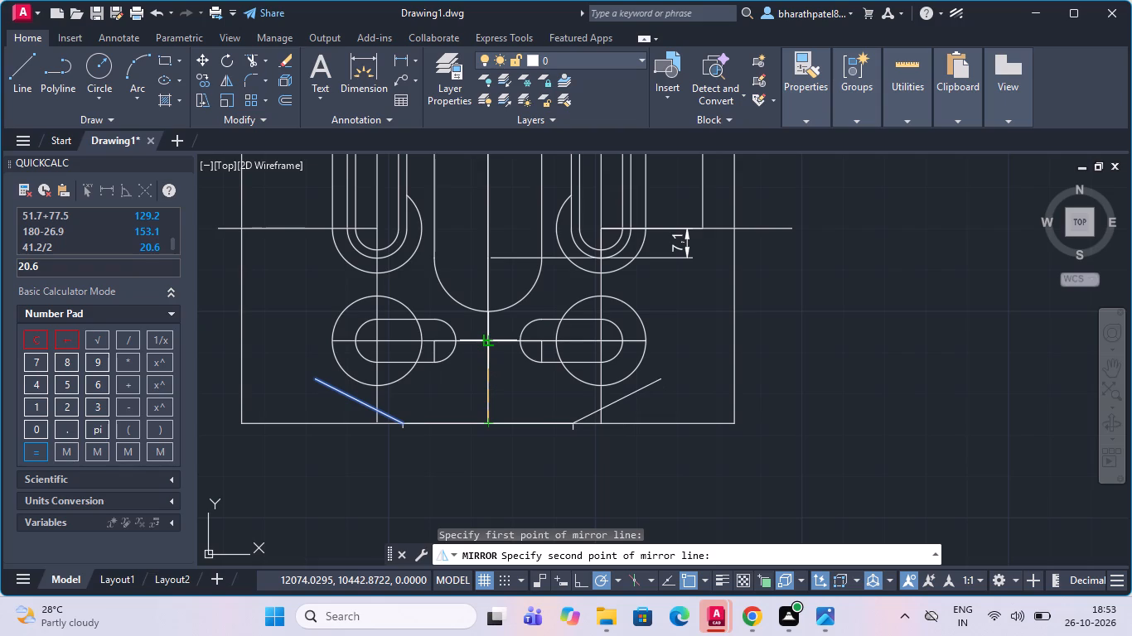
{"action": "left_click", "coordinate": [486, 340]}
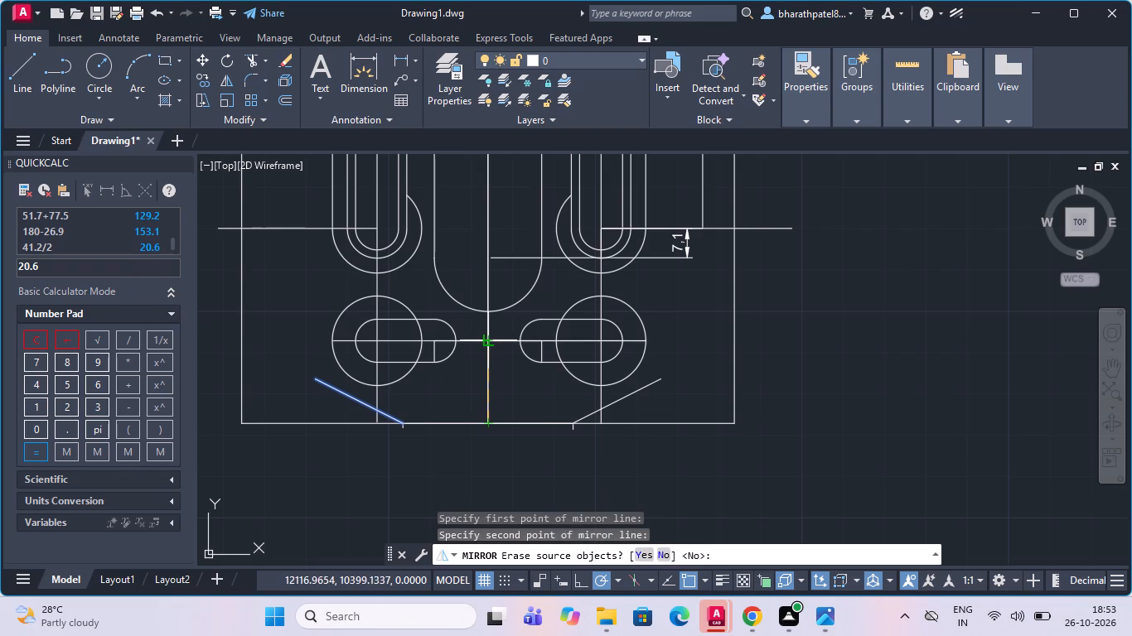
{"action": "left_click", "coordinate": [662, 556]}
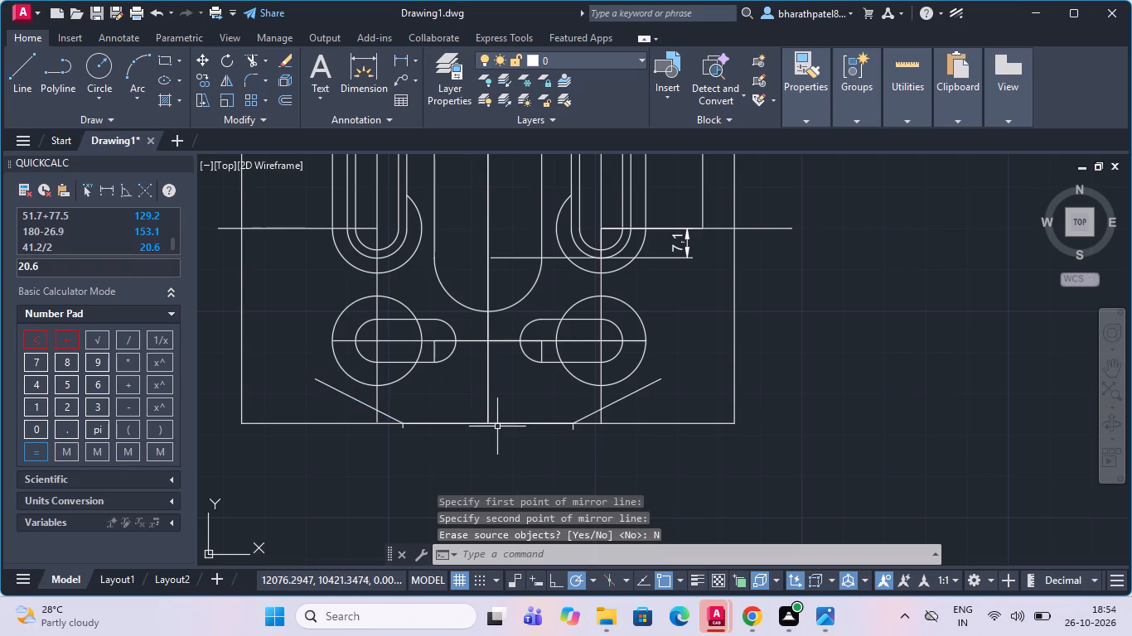
{"action": "left_click", "coordinate": [497, 399]}
{"action": "left_click", "coordinate": [504, 400]}
Fillet the plate's left vertical edge and the left angled line at the bottom with a radius of 41.
{"action": "scroll", "coordinate": [504, 400], "scroll_direction": "down", "scroll_amount": 1}
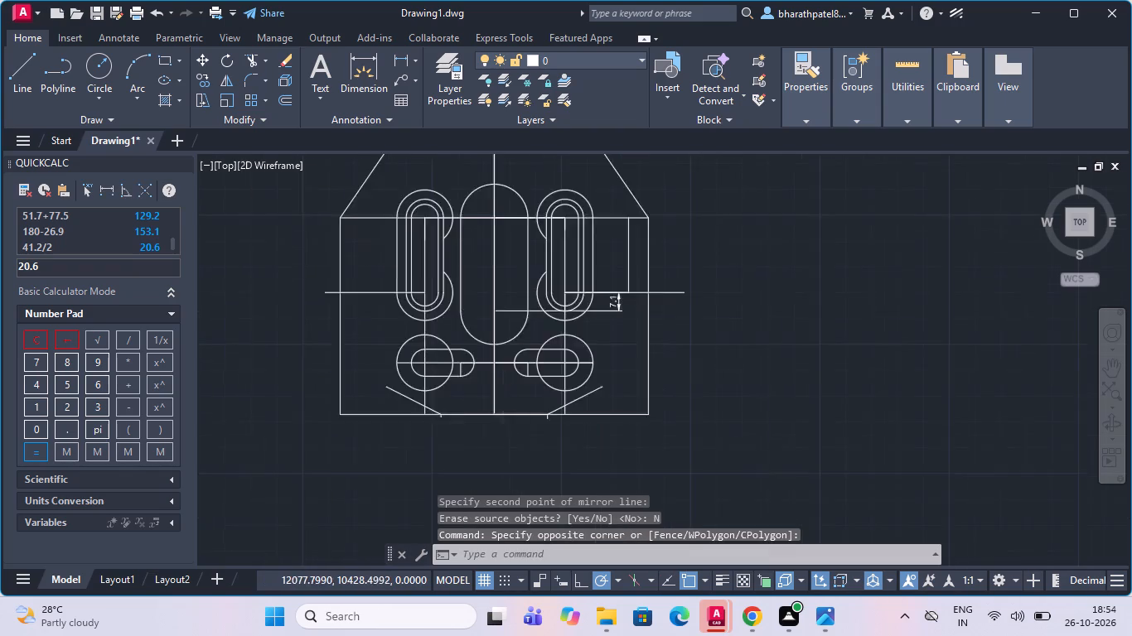
{"action": "scroll", "coordinate": [504, 400], "scroll_direction": "down", "scroll_amount": 1}
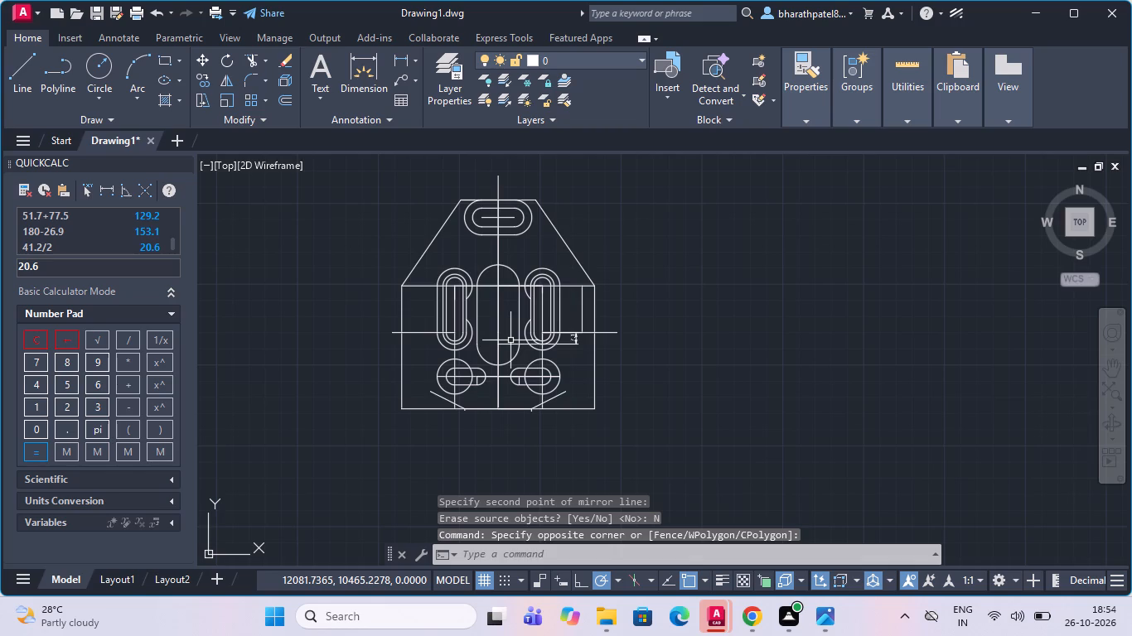
{"action": "scroll", "coordinate": [510, 340], "scroll_direction": "down", "scroll_amount": 1}
{"action": "scroll", "coordinate": [520, 322], "scroll_direction": "up", "scroll_amount": 2}
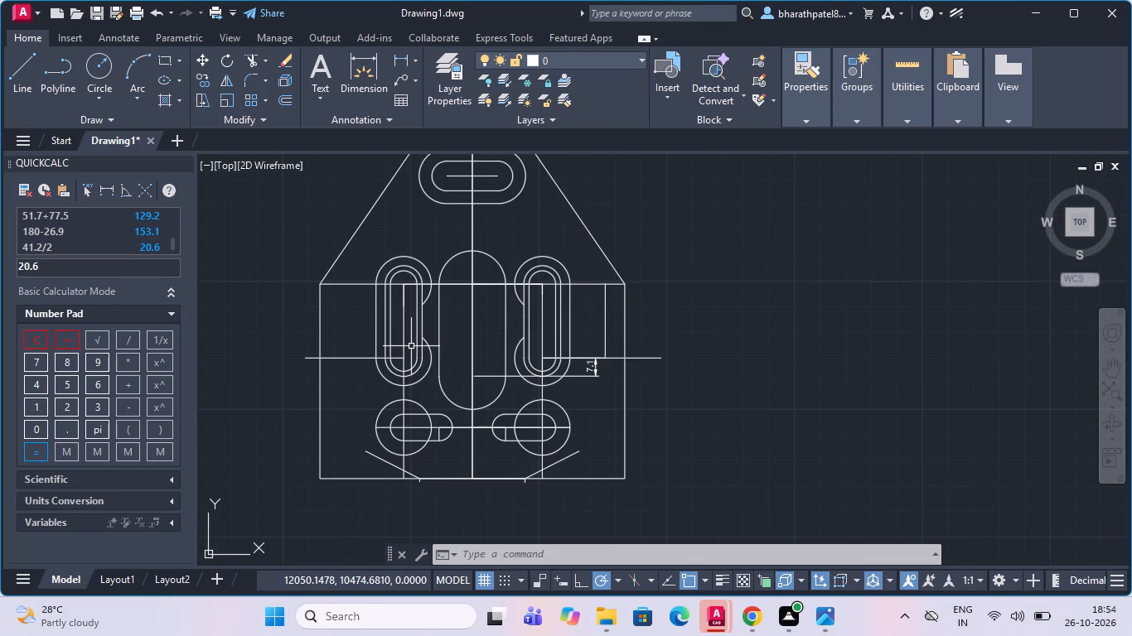
{"action": "scroll", "coordinate": [365, 468], "scroll_direction": "up", "scroll_amount": 2}
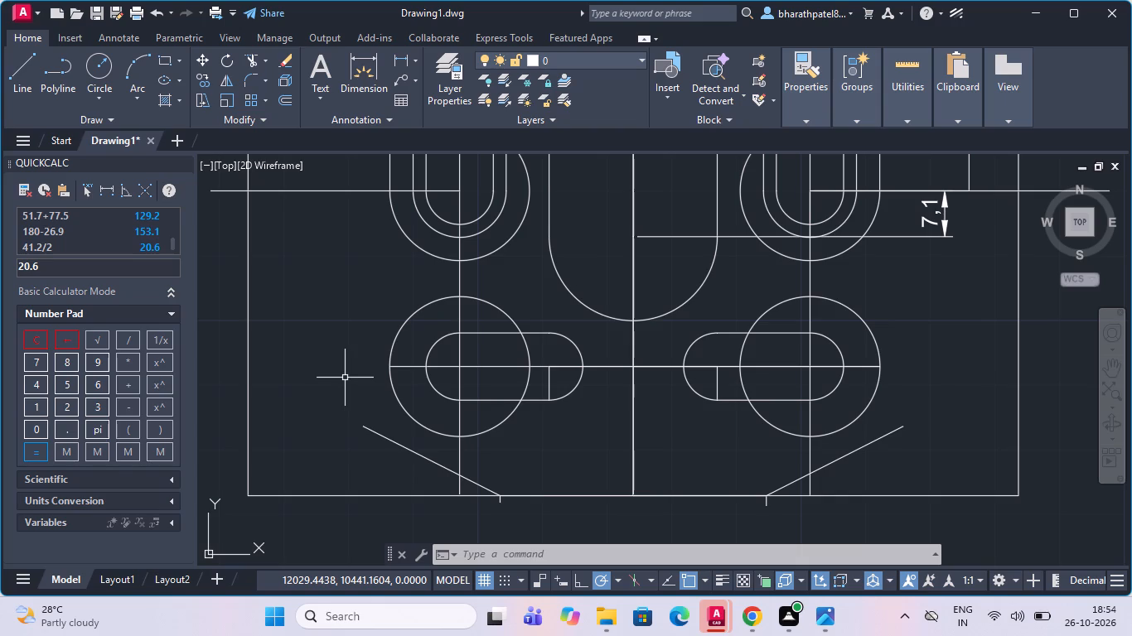
{"action": "scroll", "coordinate": [341, 378], "scroll_direction": "down", "scroll_amount": 2}
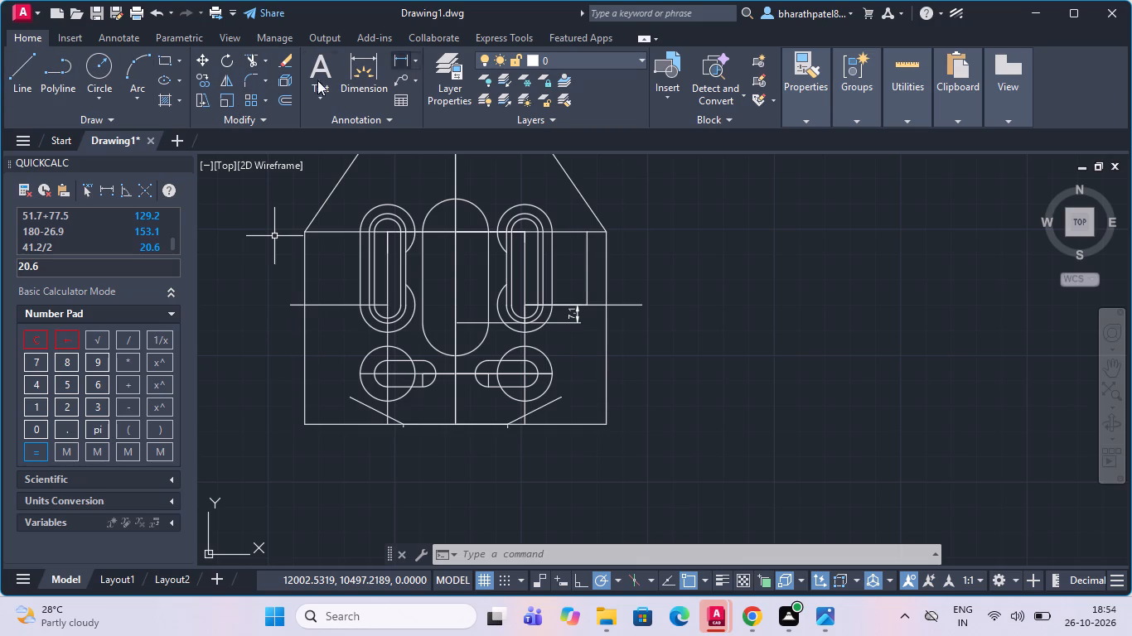
{"action": "left_click", "coordinate": [245, 76]}
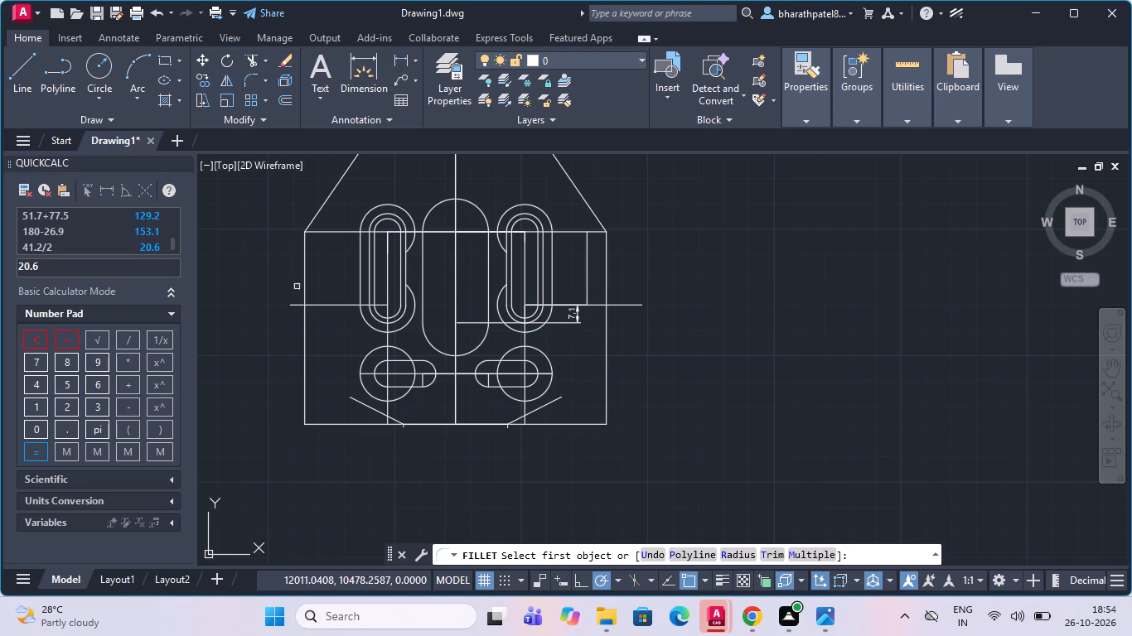
{"action": "scroll", "coordinate": [310, 327], "scroll_direction": "up", "scroll_amount": 1}
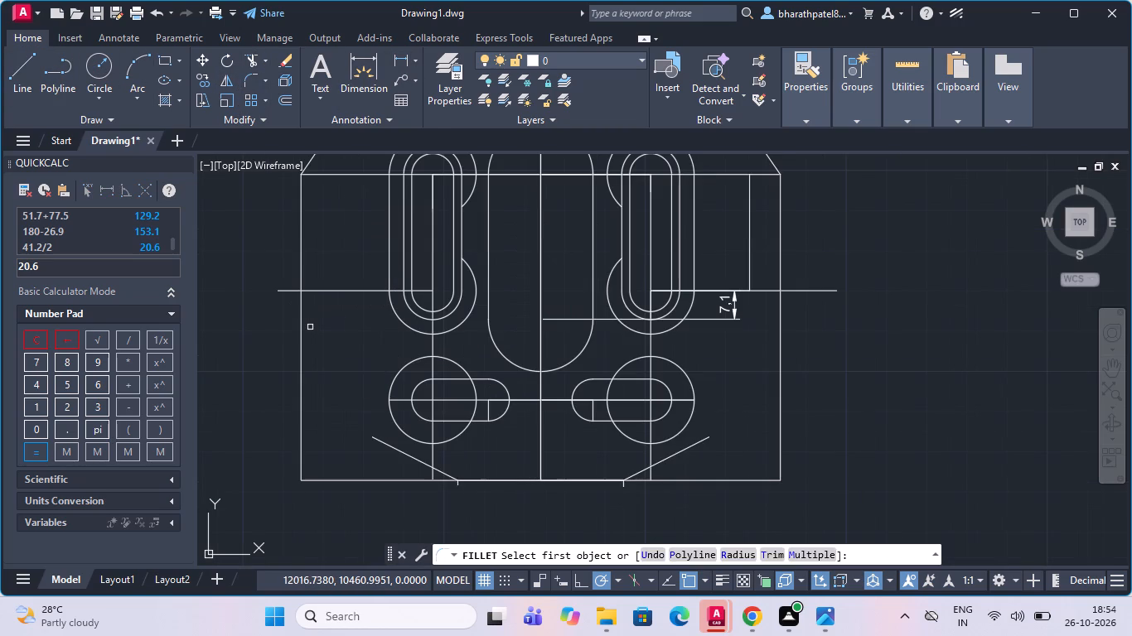
{"action": "scroll", "coordinate": [310, 327], "scroll_direction": "down", "scroll_amount": 1}
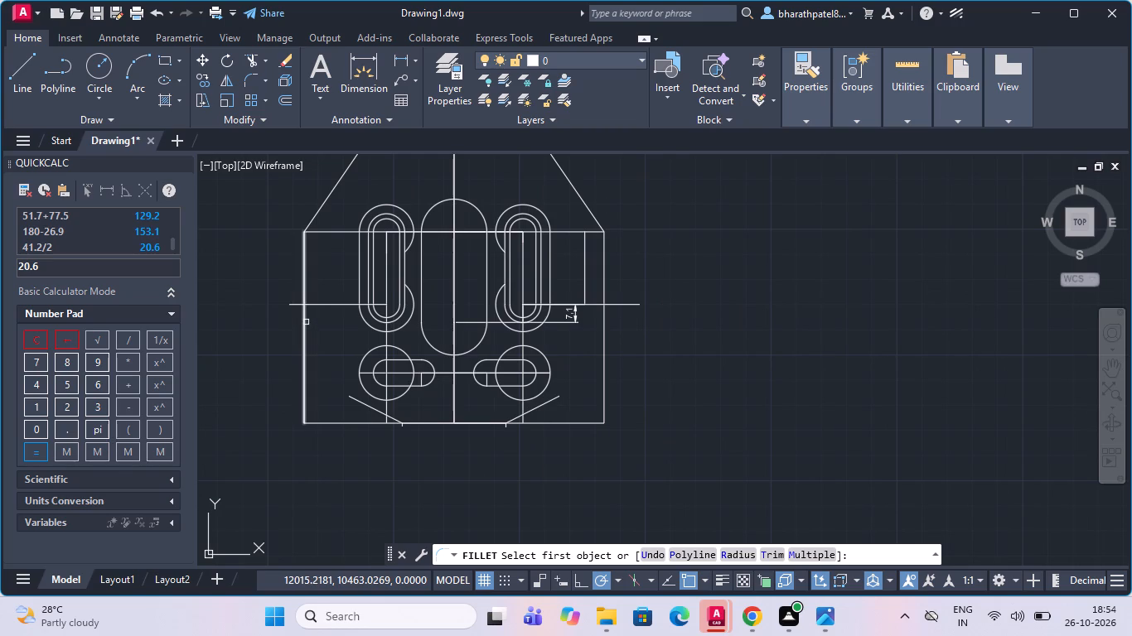
{"action": "left_click", "coordinate": [306, 322]}
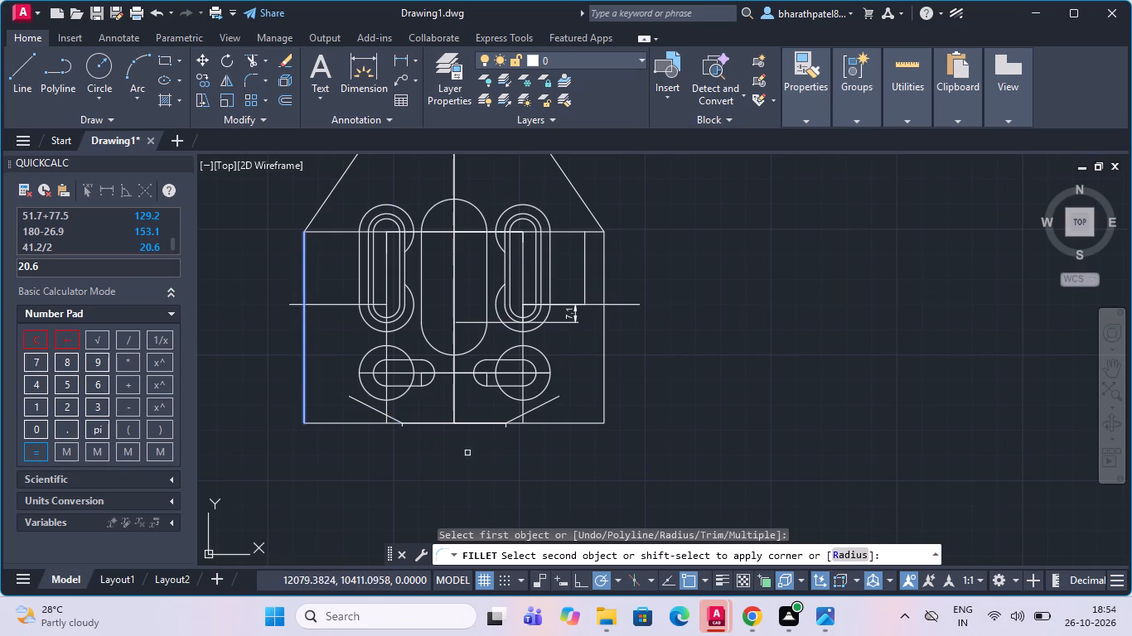
{"action": "left_click", "coordinate": [849, 562]}
{"action": "left_click", "coordinate": [846, 556]}
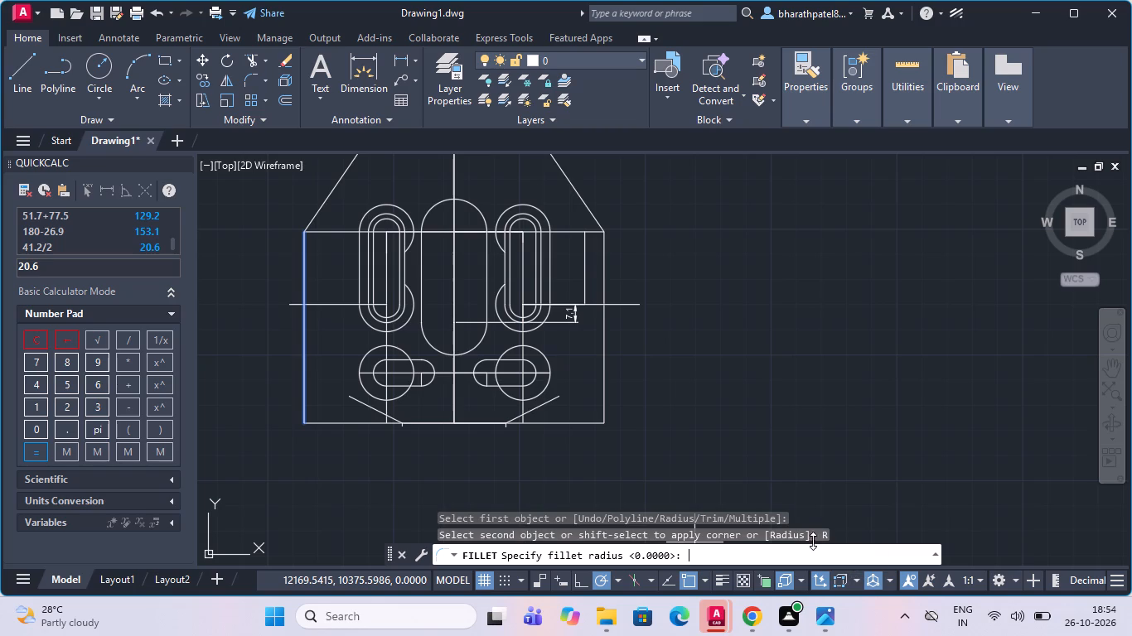
{"action": "type", "text": "41"}
{"action": "key", "text": "Return"}
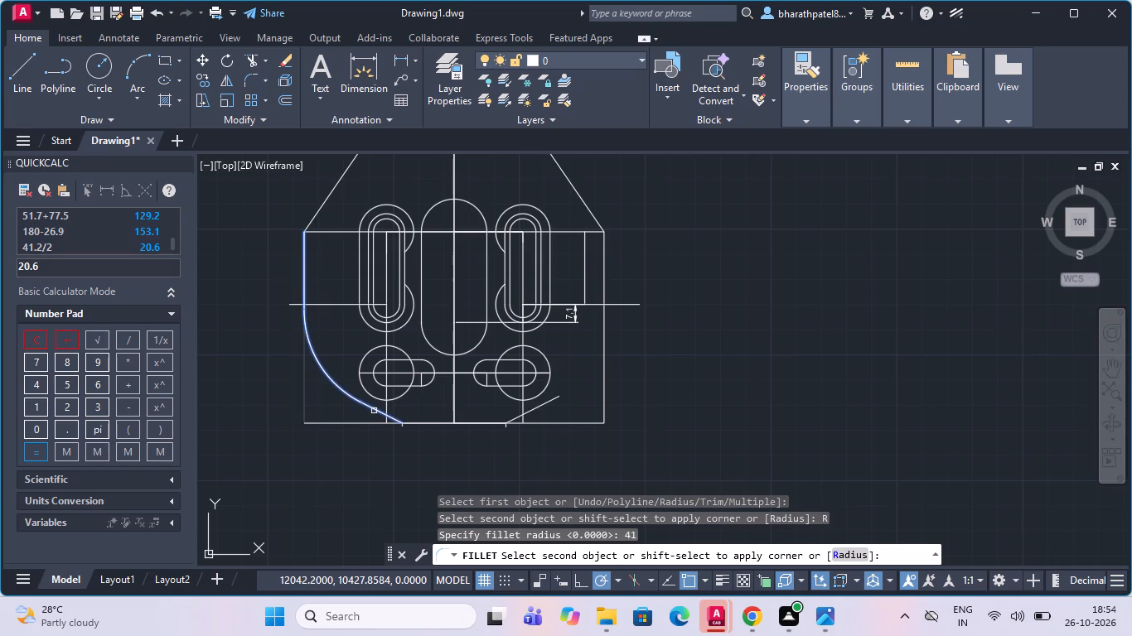
{"action": "left_click", "coordinate": [374, 411]}
Fillet the plate's right vertical edge and the right angled line at the bottom with the same 41 radius.
{"action": "scroll", "coordinate": [375, 441], "scroll_direction": "down", "scroll_amount": 3}
{"action": "scroll", "coordinate": [405, 449], "scroll_direction": "up", "scroll_amount": 2}
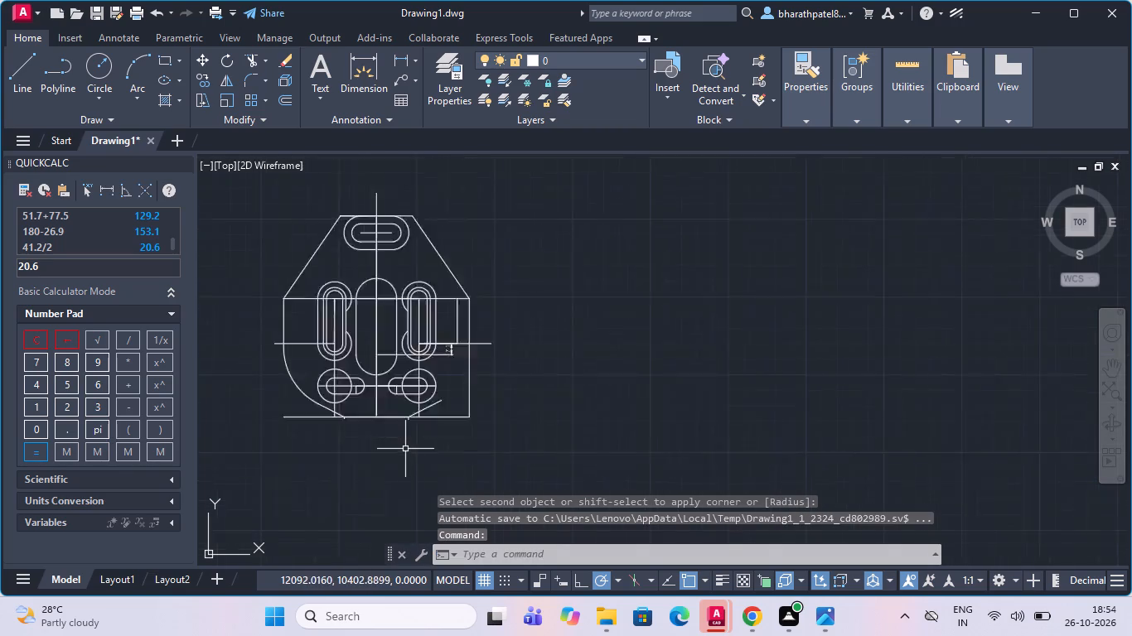
{"action": "scroll", "coordinate": [405, 449], "scroll_direction": "up", "scroll_amount": 2}
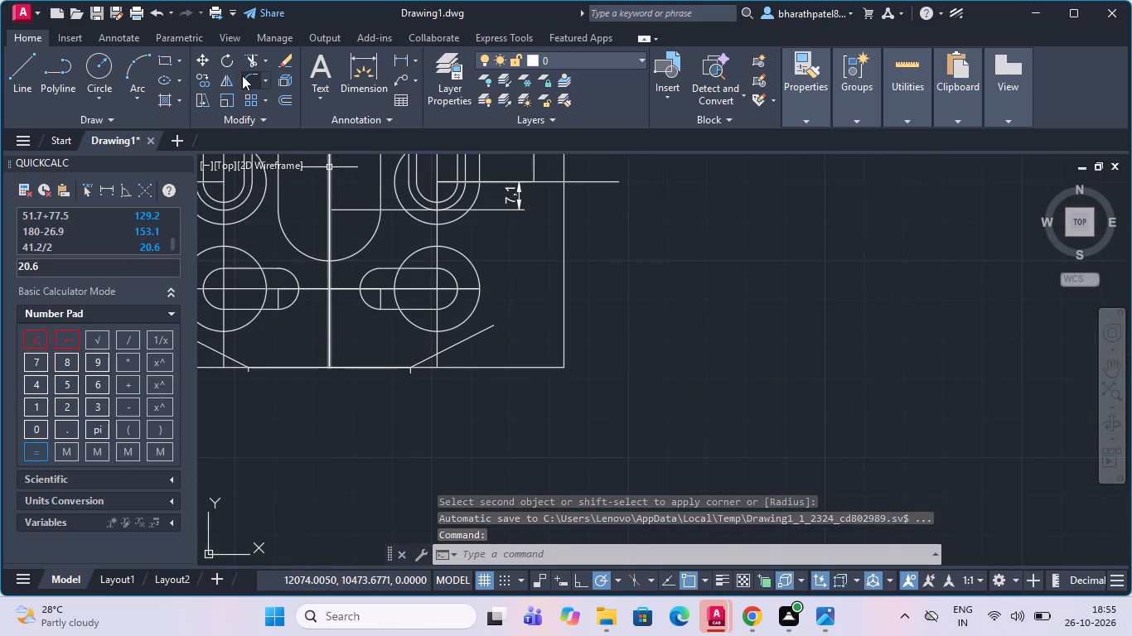
{"action": "left_click", "coordinate": [242, 75]}
{"action": "left_click", "coordinate": [564, 277]}
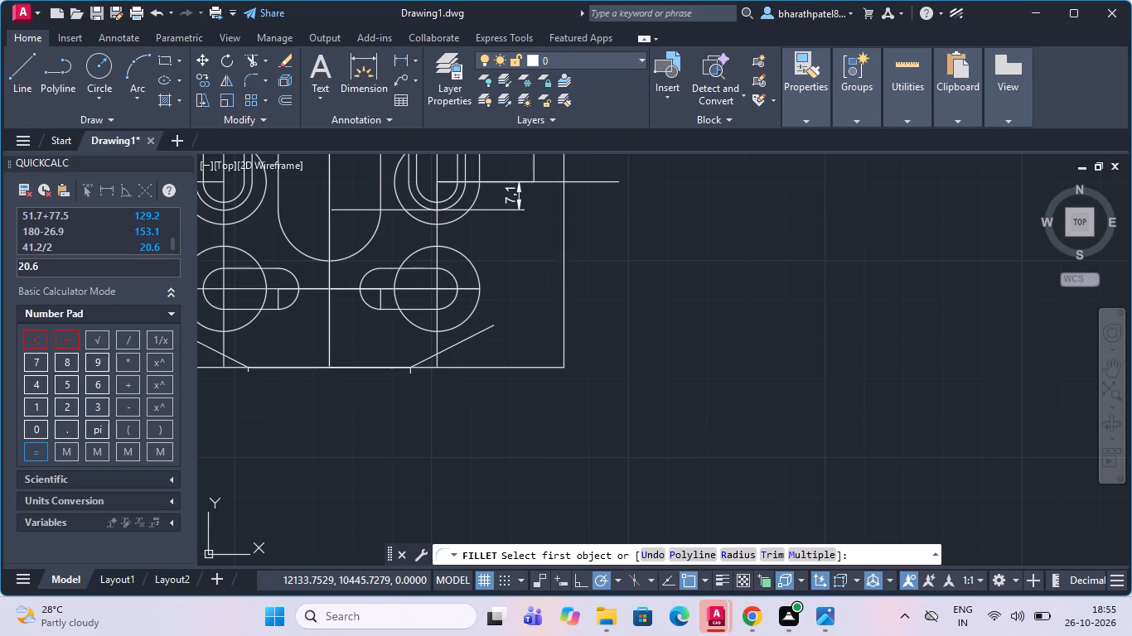
{"action": "left_click", "coordinate": [460, 344]}
Examine the plate's rounded lower corners and the side corners where the vertical edges meet the upper sloped lines.
{"action": "scroll", "coordinate": [486, 368], "scroll_direction": "down", "scroll_amount": 2}
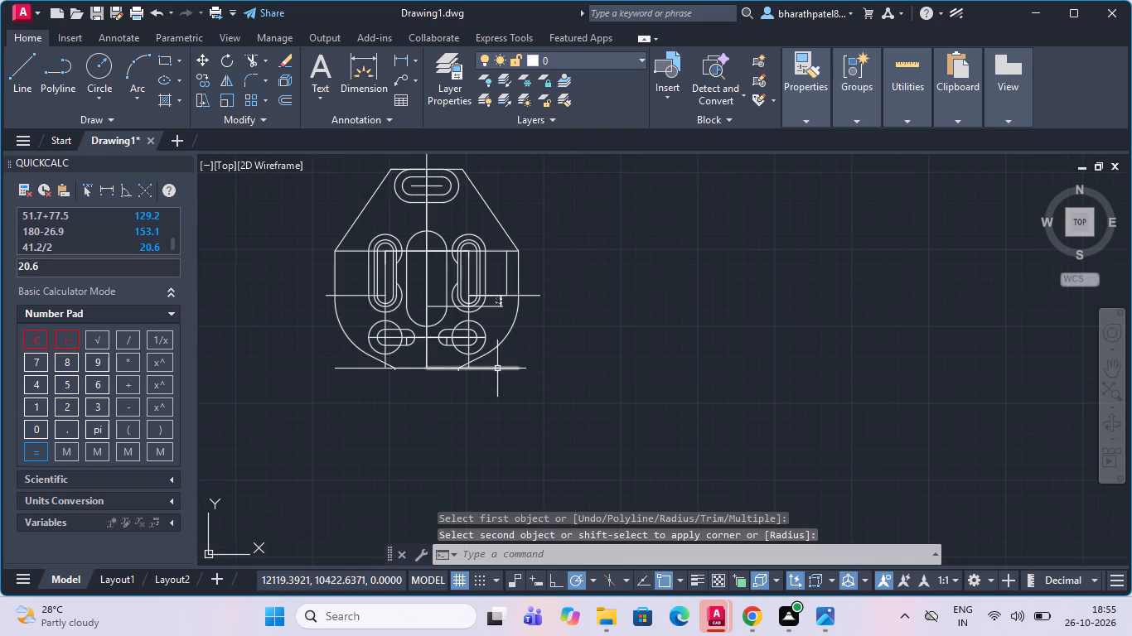
{"action": "scroll", "coordinate": [528, 335], "scroll_direction": "up", "scroll_amount": 2}
{"action": "scroll", "coordinate": [528, 335], "scroll_direction": "down", "scroll_amount": 2}
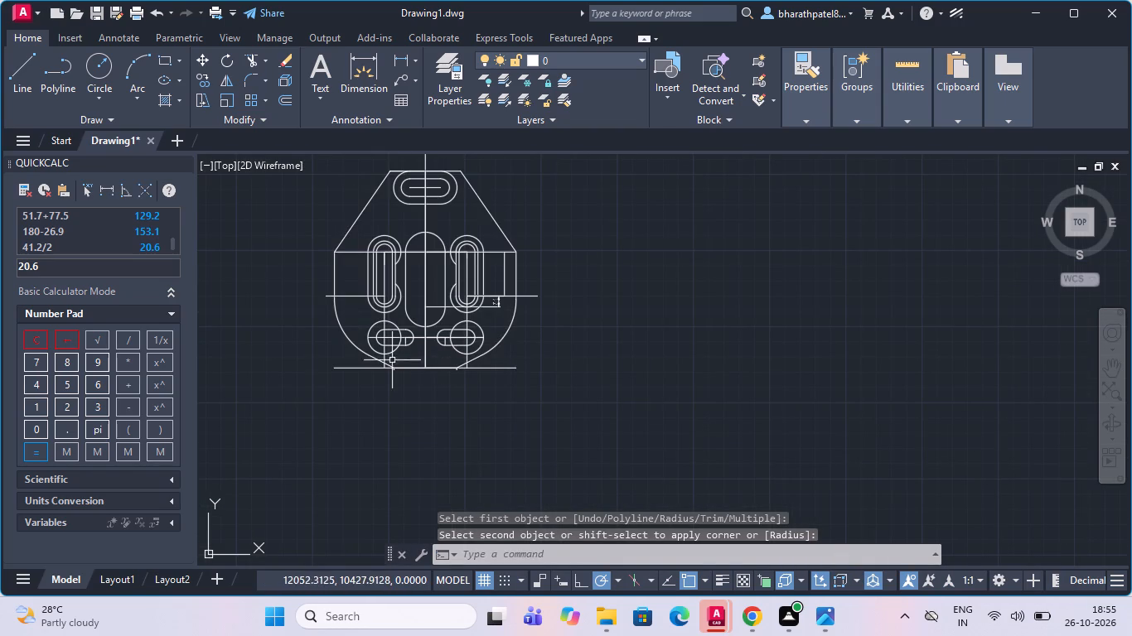
{"action": "scroll", "coordinate": [351, 352], "scroll_direction": "up", "scroll_amount": 2}
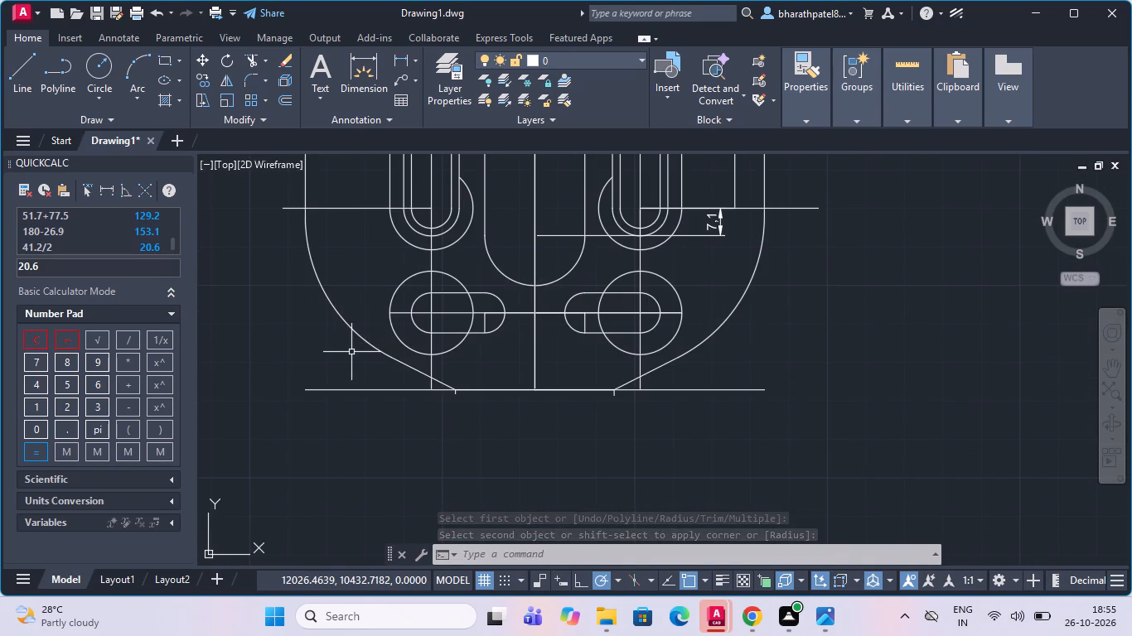
{"action": "scroll", "coordinate": [374, 370], "scroll_direction": "down", "scroll_amount": 3}
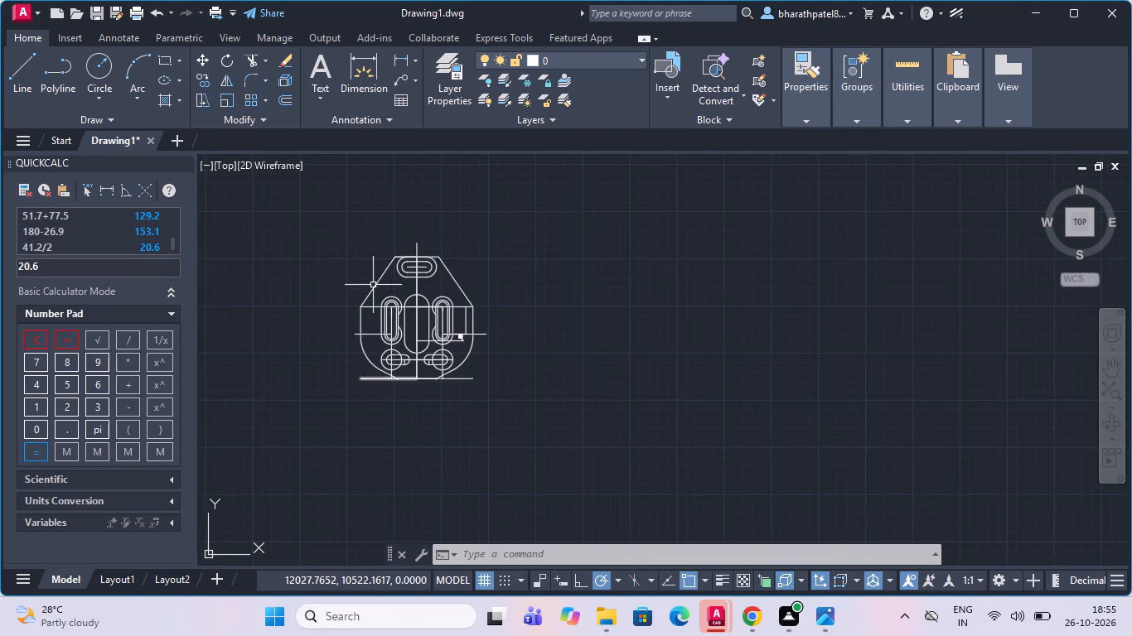
{"action": "scroll", "coordinate": [373, 285], "scroll_direction": "up", "scroll_amount": 3}
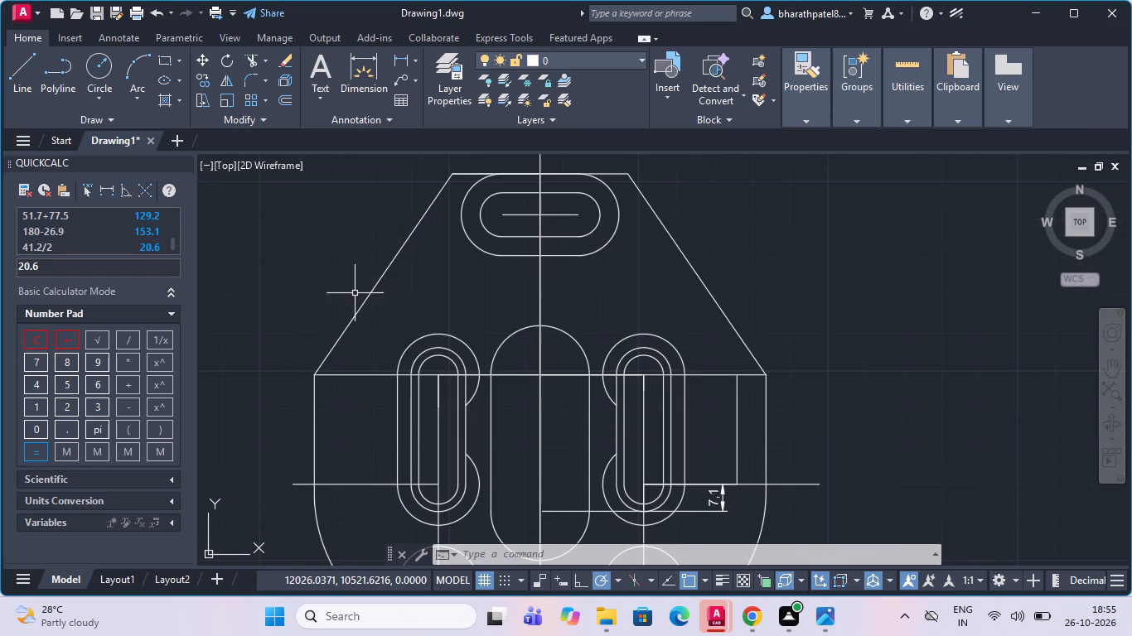
{"action": "scroll", "coordinate": [358, 287], "scroll_direction": "down", "scroll_amount": 1}
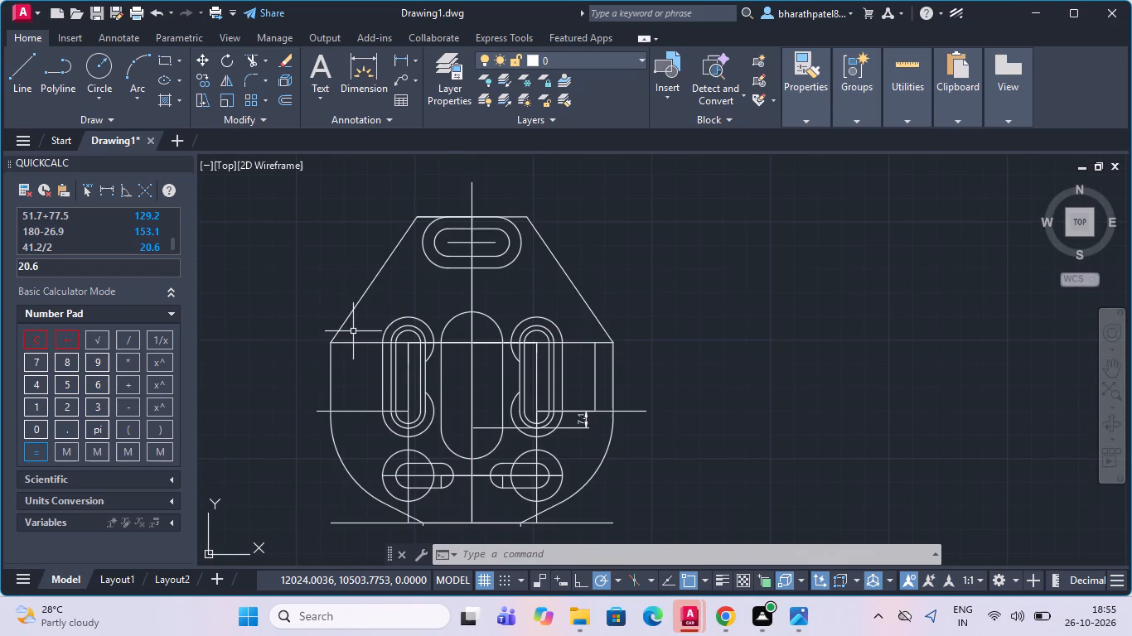
{"action": "scroll", "coordinate": [353, 331], "scroll_direction": "up", "scroll_amount": 1}
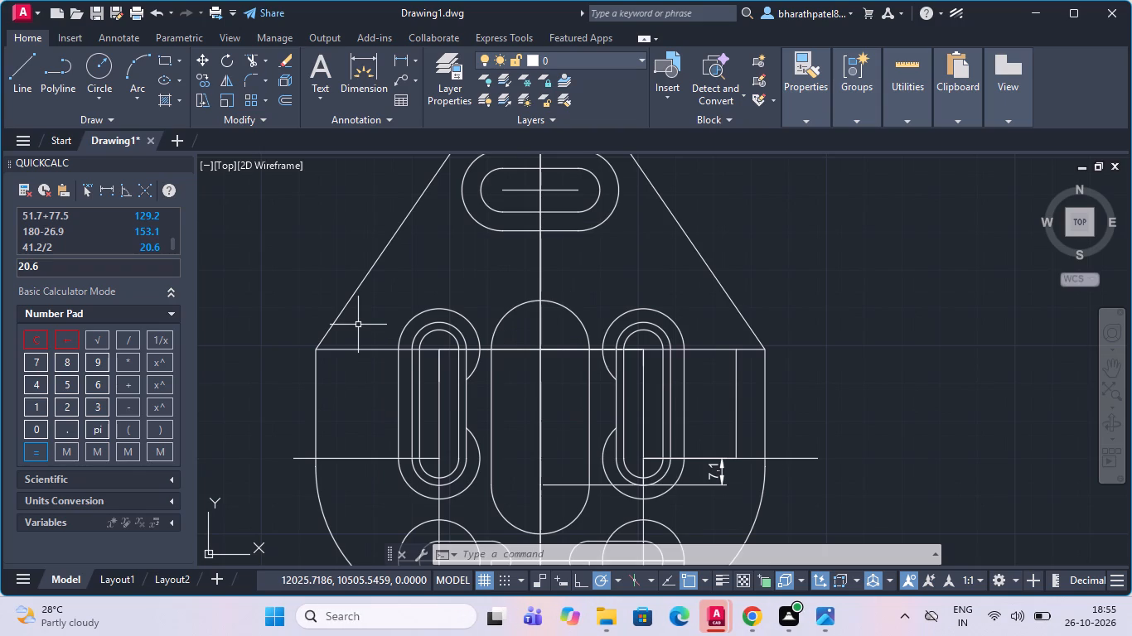
{"action": "scroll", "coordinate": [357, 325], "scroll_direction": "down", "scroll_amount": 2}
{"action": "scroll", "coordinate": [355, 370], "scroll_direction": "up", "scroll_amount": 2}
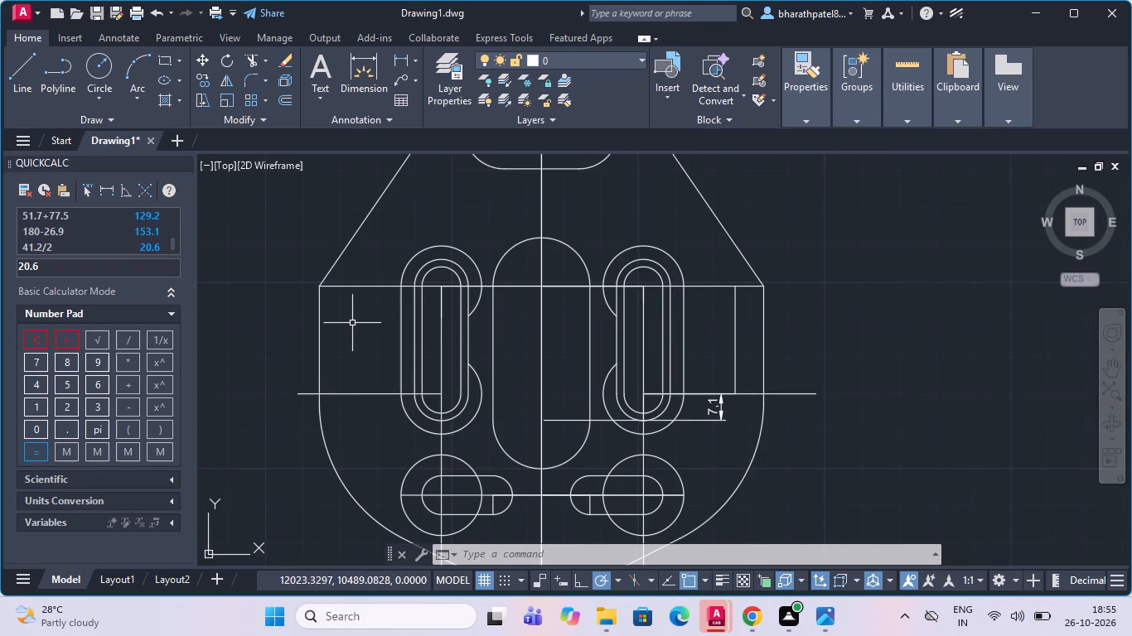
{"action": "scroll", "coordinate": [306, 244], "scroll_direction": "up", "scroll_amount": 1}
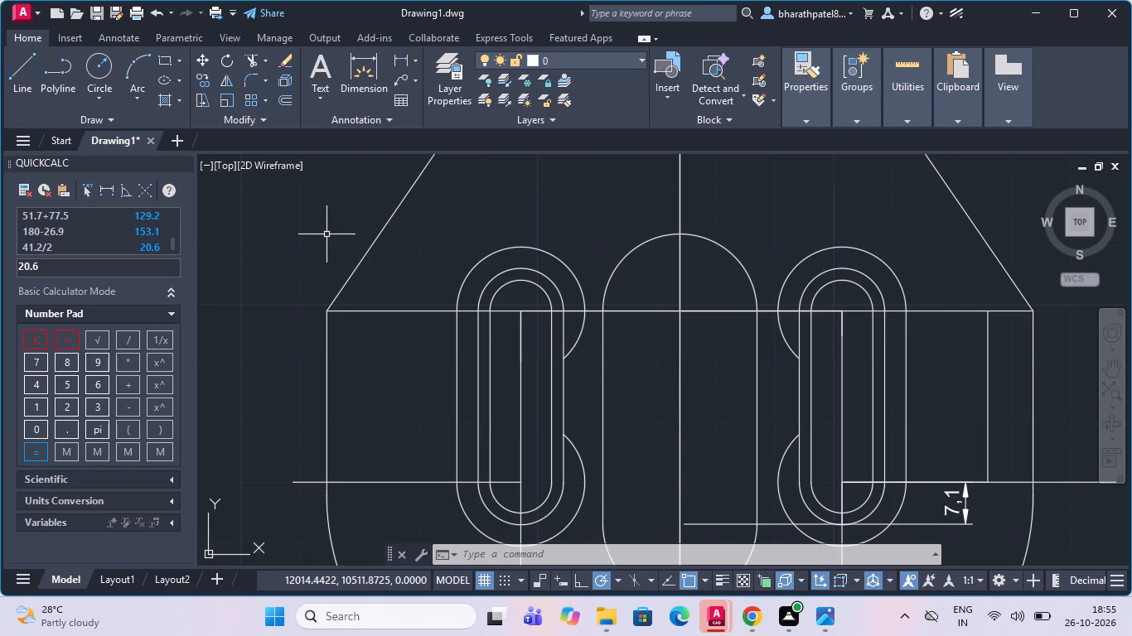
{"action": "scroll", "coordinate": [332, 234], "scroll_direction": "down", "scroll_amount": 2}
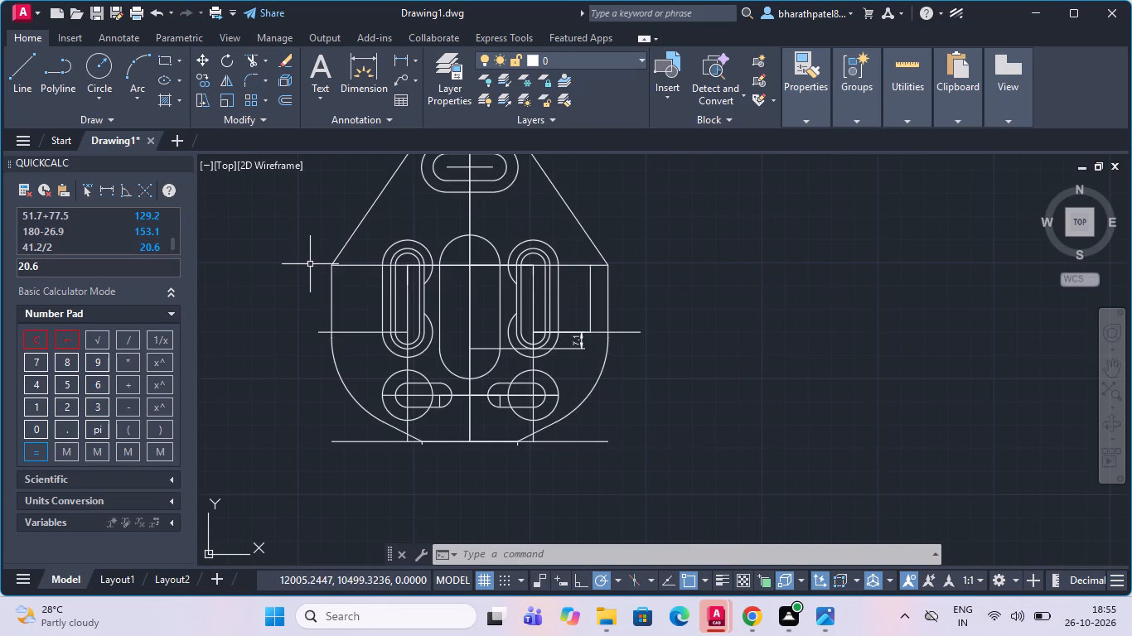
{"action": "scroll", "coordinate": [312, 262], "scroll_direction": "up", "scroll_amount": 2}
{"action": "scroll", "coordinate": [312, 262], "scroll_direction": "down", "scroll_amount": 1}
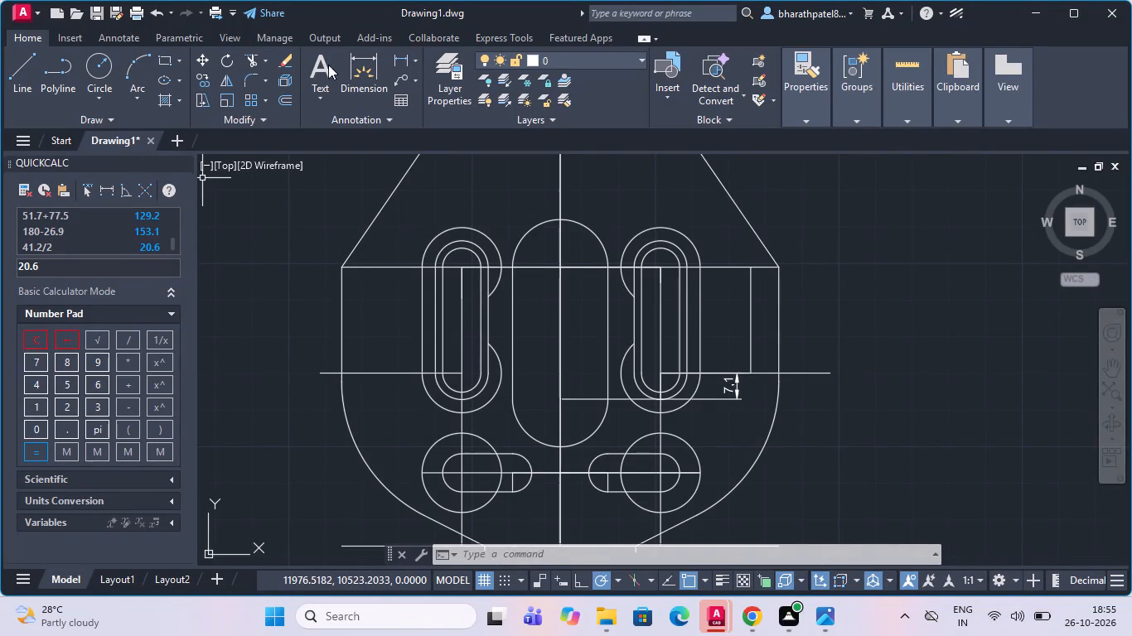
Fillet the corner between the plate's left vertical edge and the upper left sloped line with a radius of 26.
{"action": "left_click", "coordinate": [249, 82]}
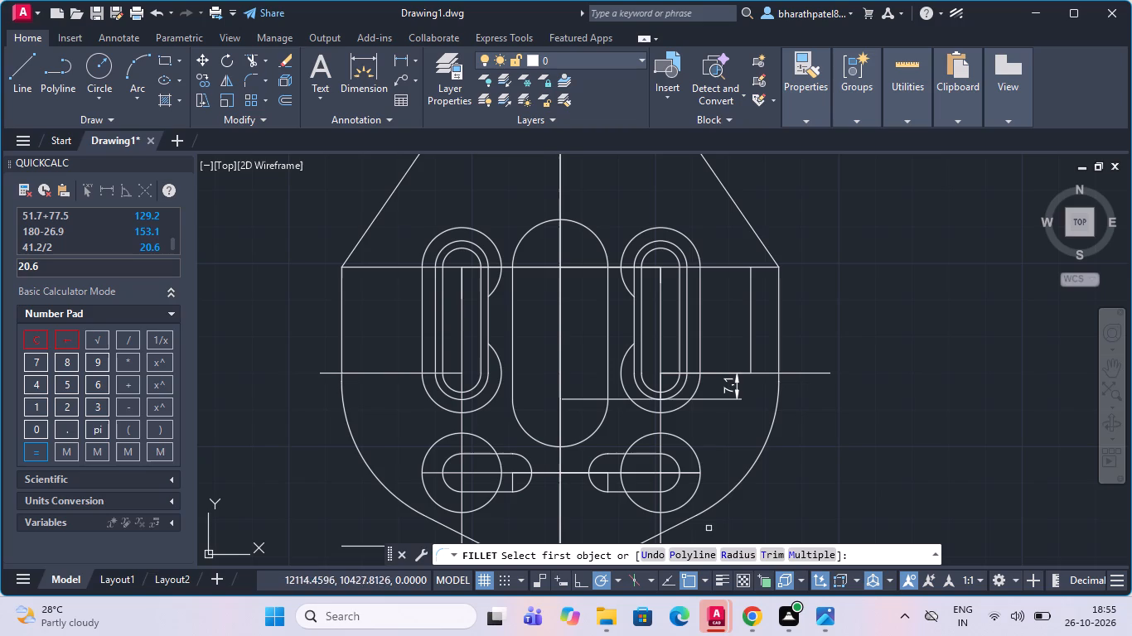
{"action": "left_click", "coordinate": [736, 553]}
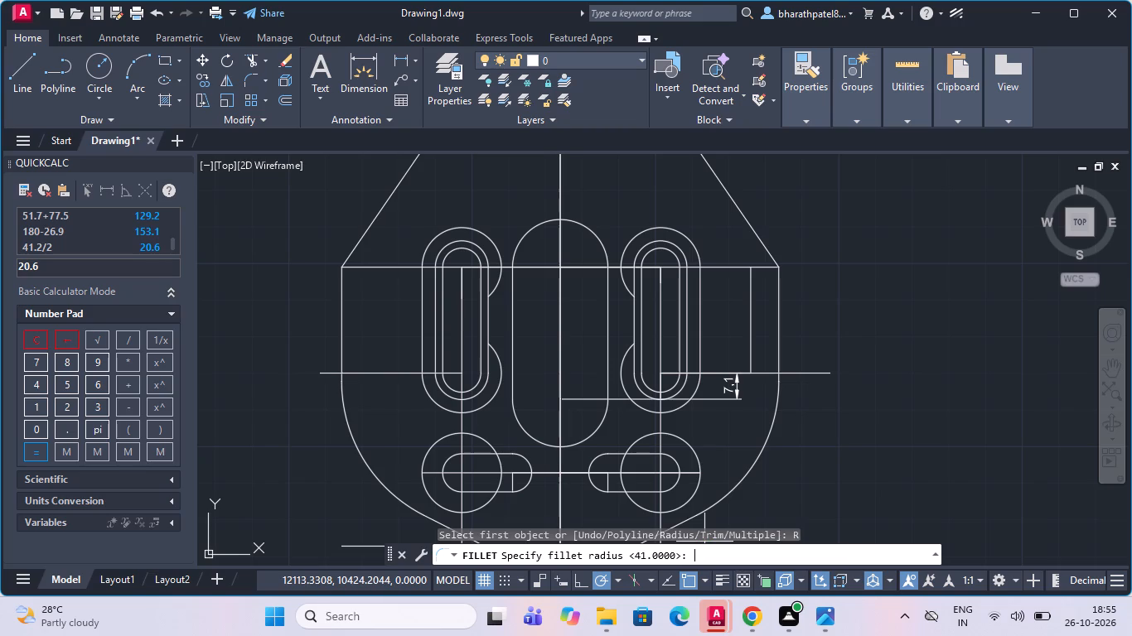
{"action": "type", "text": "26"}
{"action": "key", "text": "Return"}
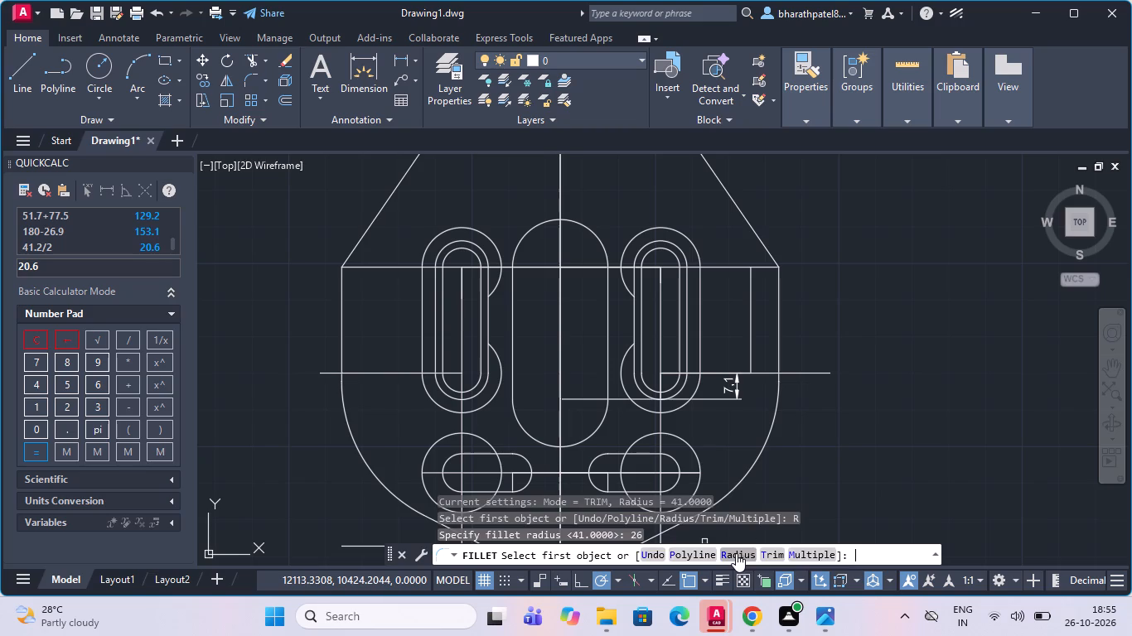
{"action": "scroll", "coordinate": [340, 253], "scroll_direction": "up", "scroll_amount": 3}
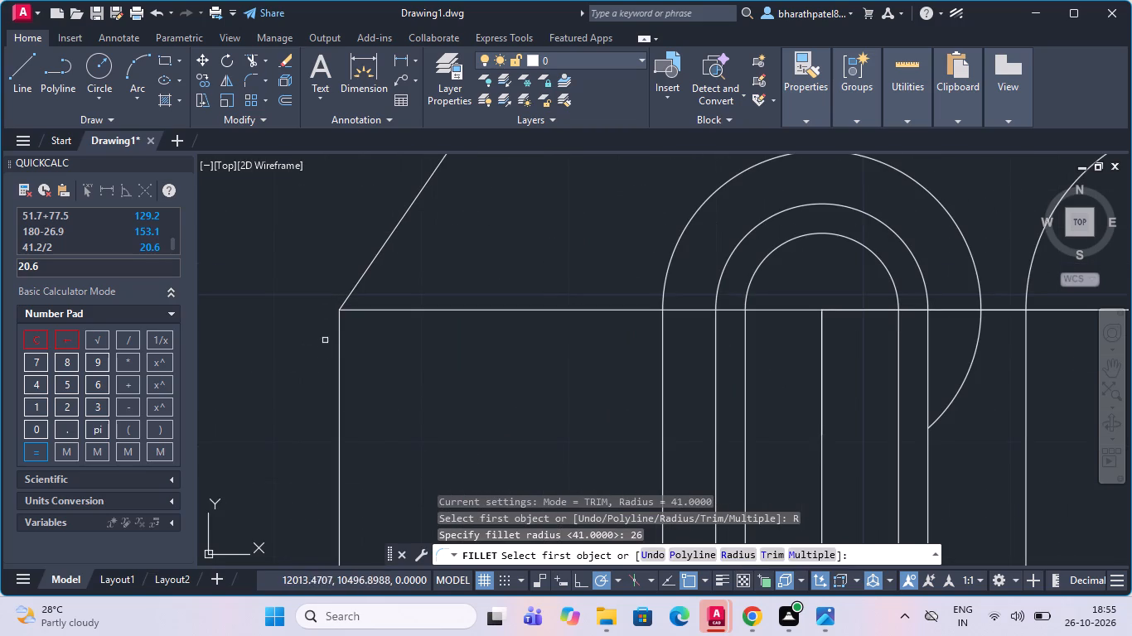
{"action": "left_click", "coordinate": [339, 327]}
{"action": "left_click", "coordinate": [345, 299]}
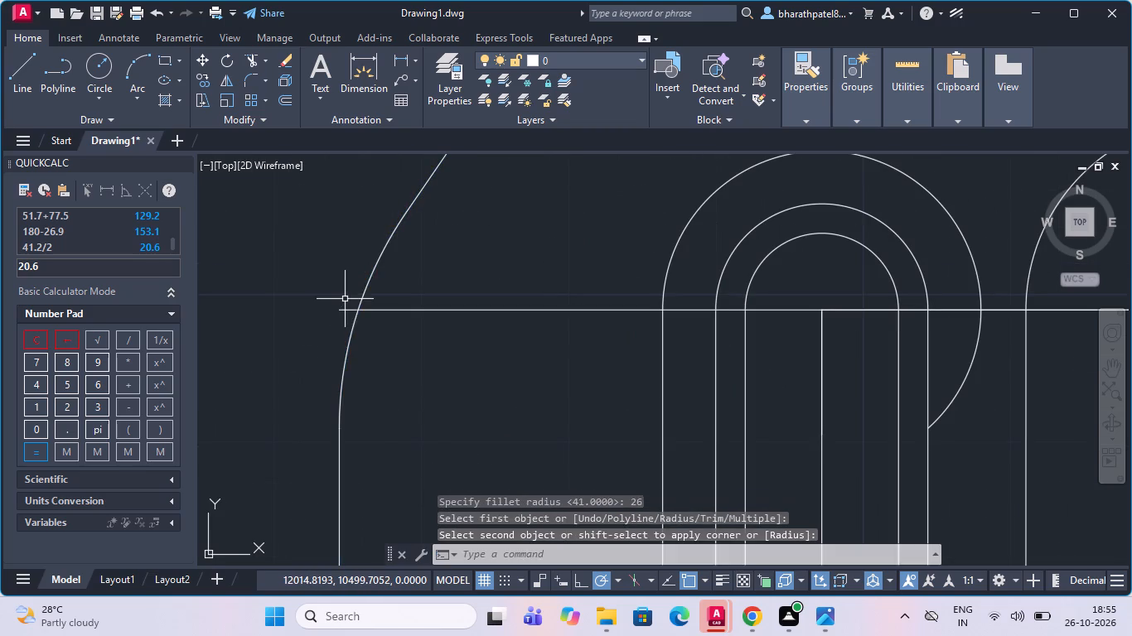
Fillet the corner between the plate's right vertical edge and the upper right sloped line with the same 26 radius.
{"action": "scroll", "coordinate": [343, 300], "scroll_direction": "down", "scroll_amount": 5}
{"action": "scroll", "coordinate": [601, 289], "scroll_direction": "up", "scroll_amount": 3}
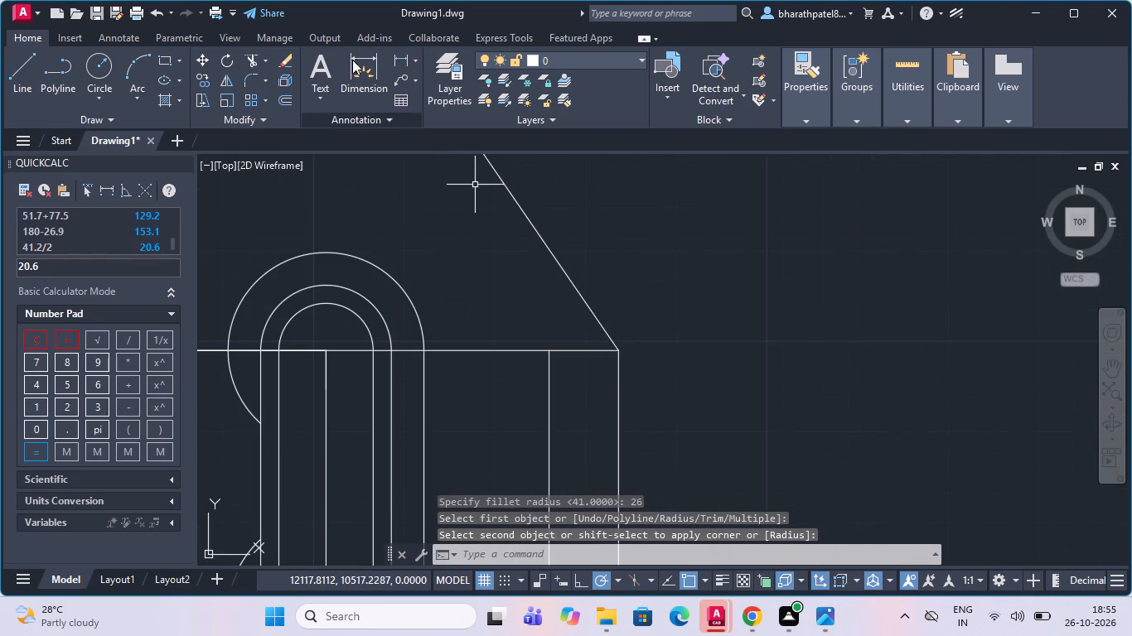
{"action": "left_click", "coordinate": [246, 77]}
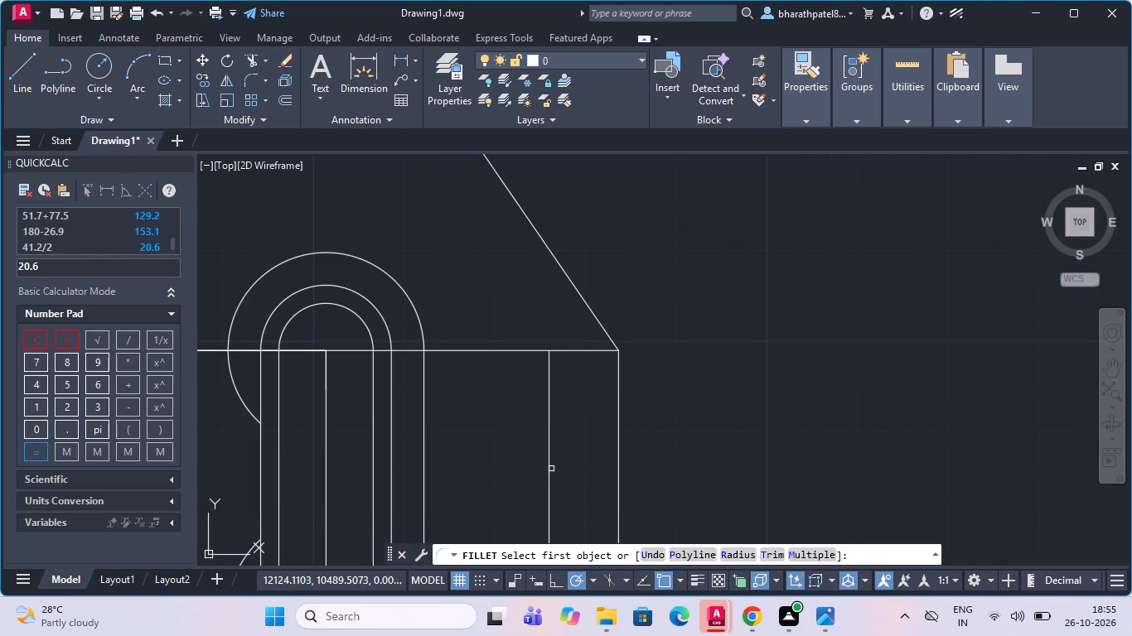
{"action": "left_click", "coordinate": [619, 390]}
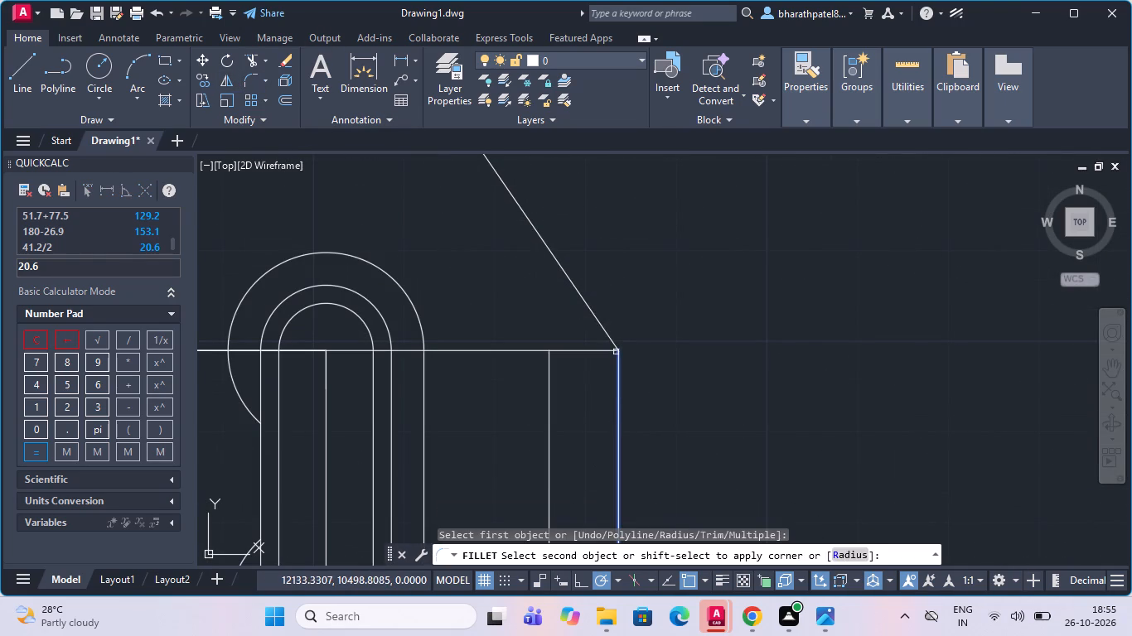
{"action": "left_click", "coordinate": [611, 335]}
{"action": "scroll", "coordinate": [610, 335], "scroll_direction": "down", "scroll_amount": 5}
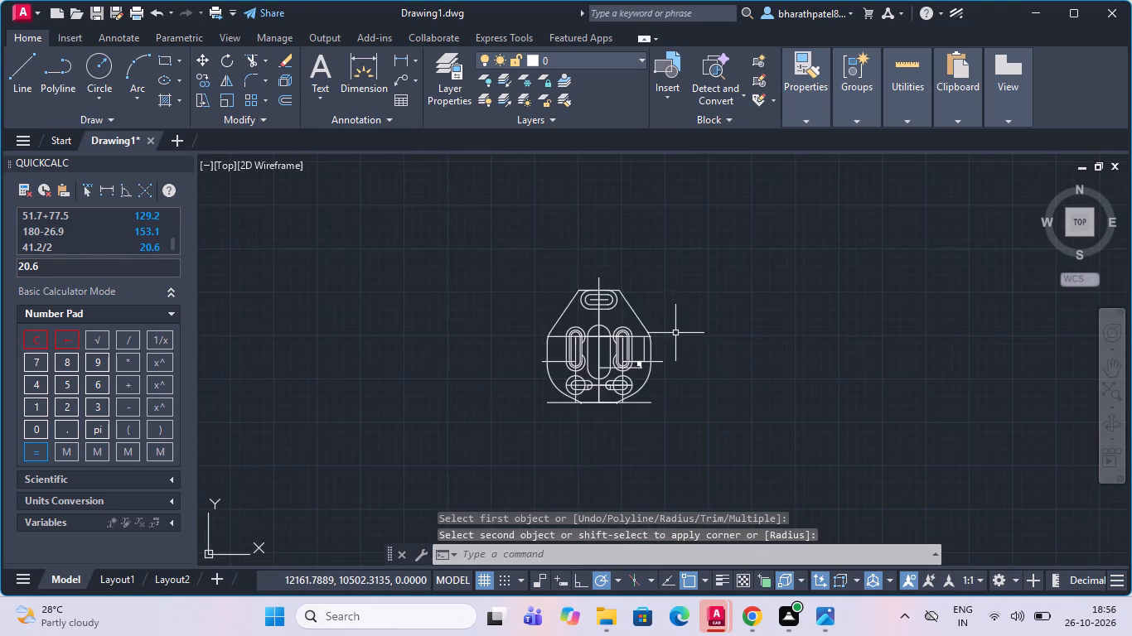
Fillet the plate's top left corner, between the left sloped line and the top edge, with a radius of 14.
{"action": "scroll", "coordinate": [611, 292], "scroll_direction": "up", "scroll_amount": 3}
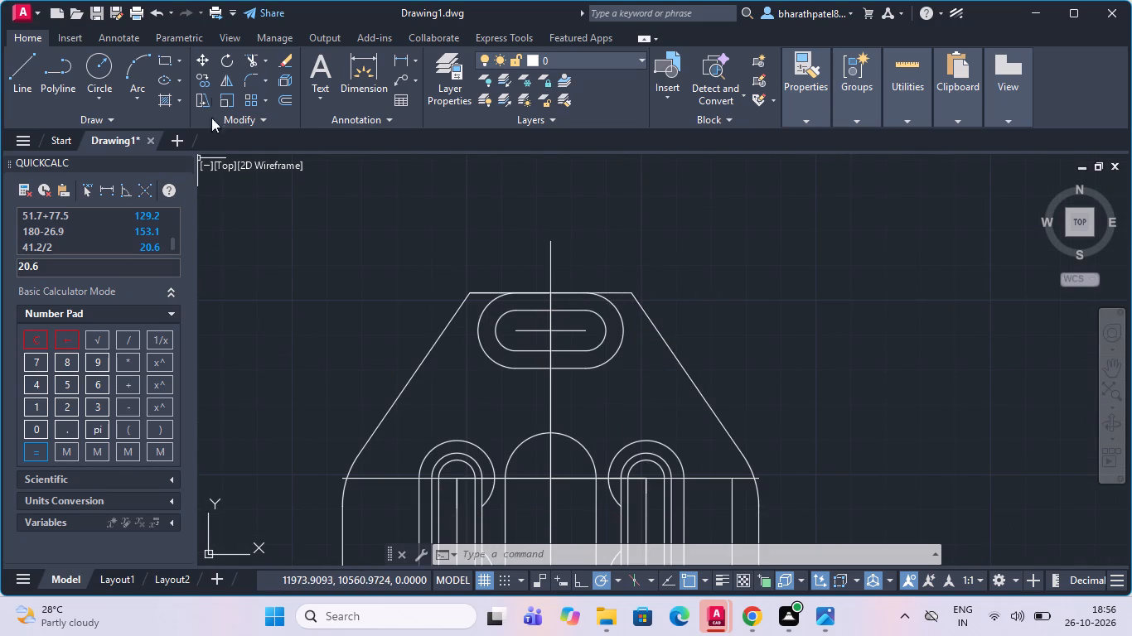
{"action": "left_click", "coordinate": [244, 84]}
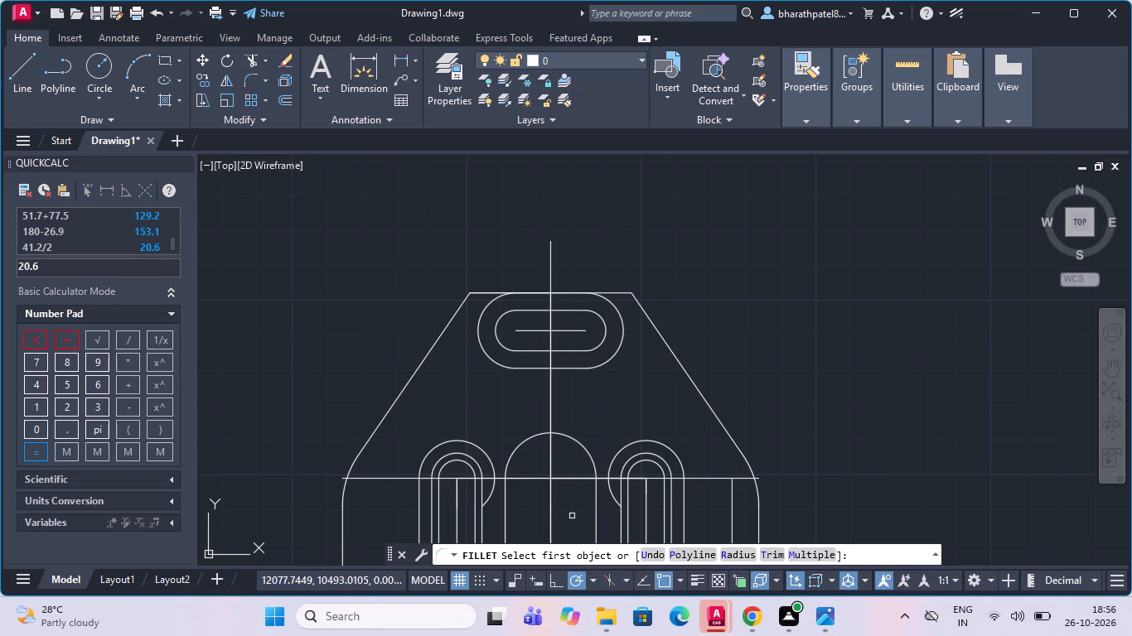
{"action": "left_click", "coordinate": [737, 556]}
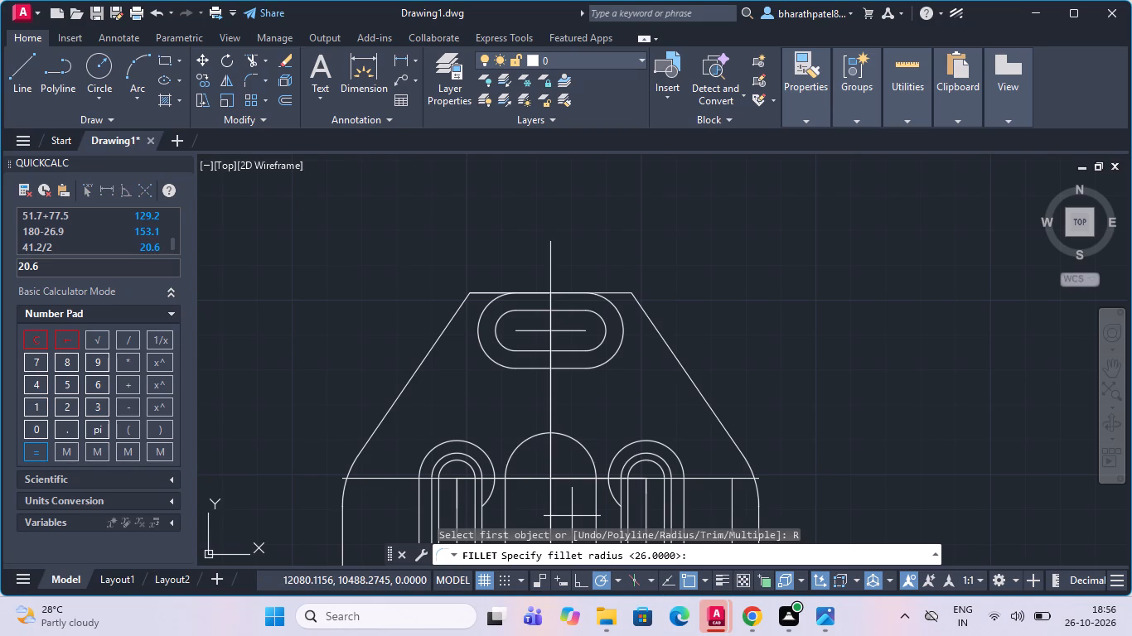
{"action": "type", "text": "14"}
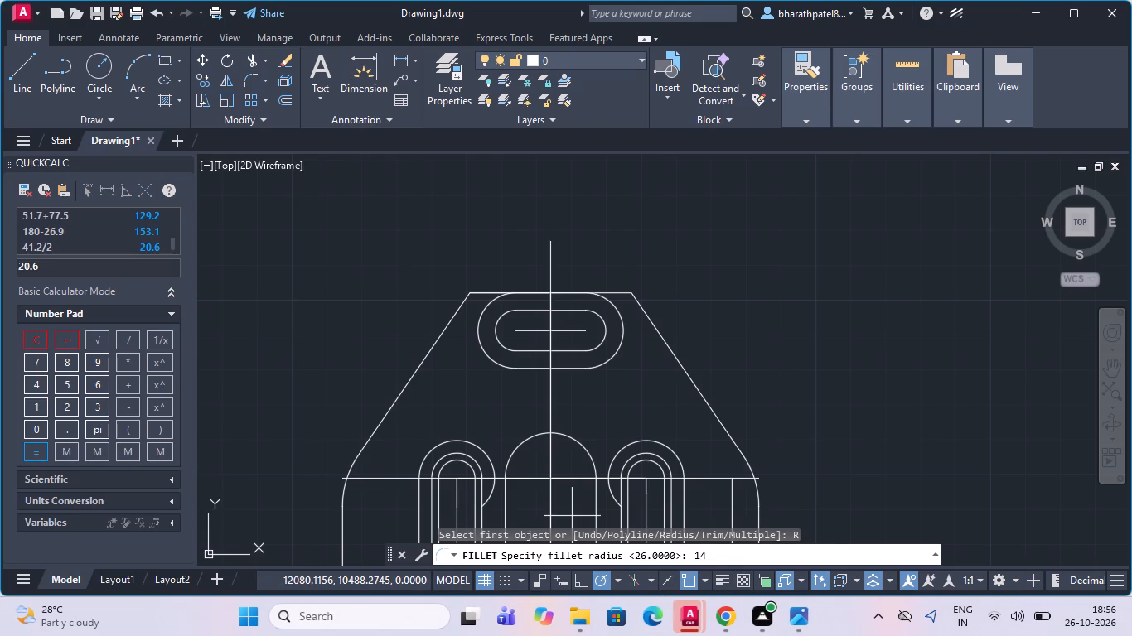
{"action": "key", "text": "Return"}
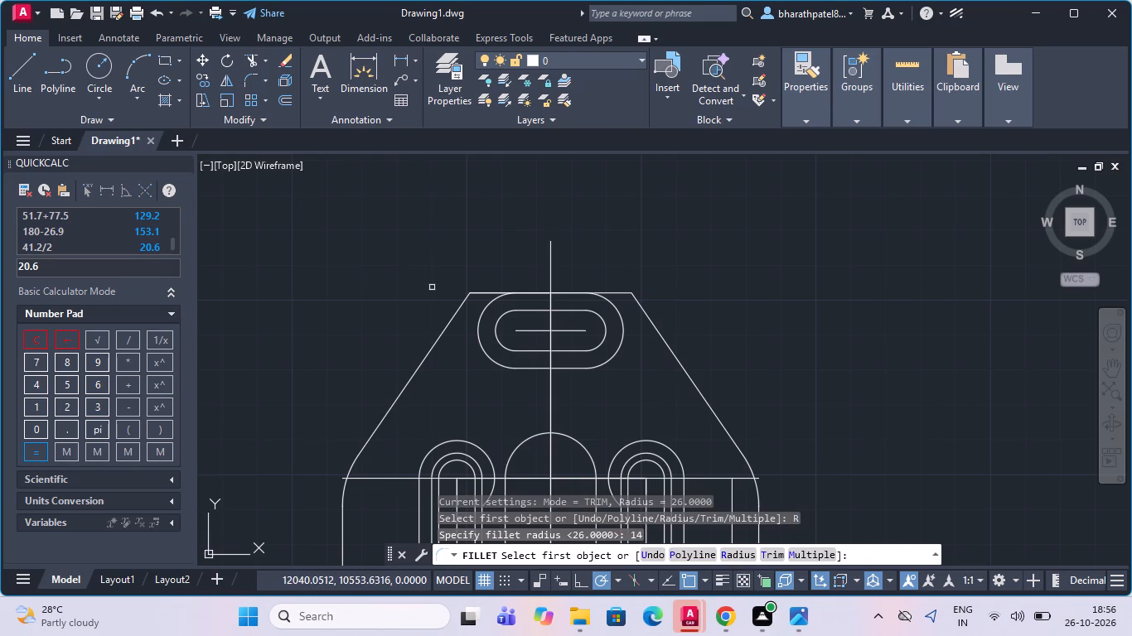
{"action": "left_click", "coordinate": [462, 302]}
{"action": "left_click", "coordinate": [477, 293]}
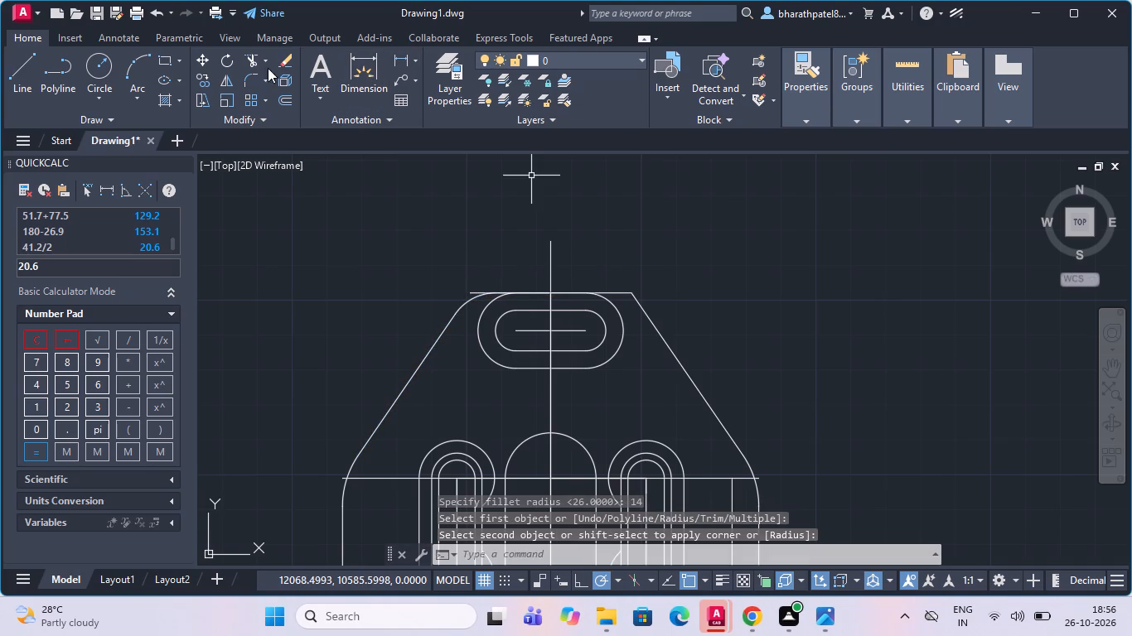
Fillet the plate's top right corner, between the top edge and the right sloped line, with the same 14 radius.
{"action": "left_click", "coordinate": [245, 81]}
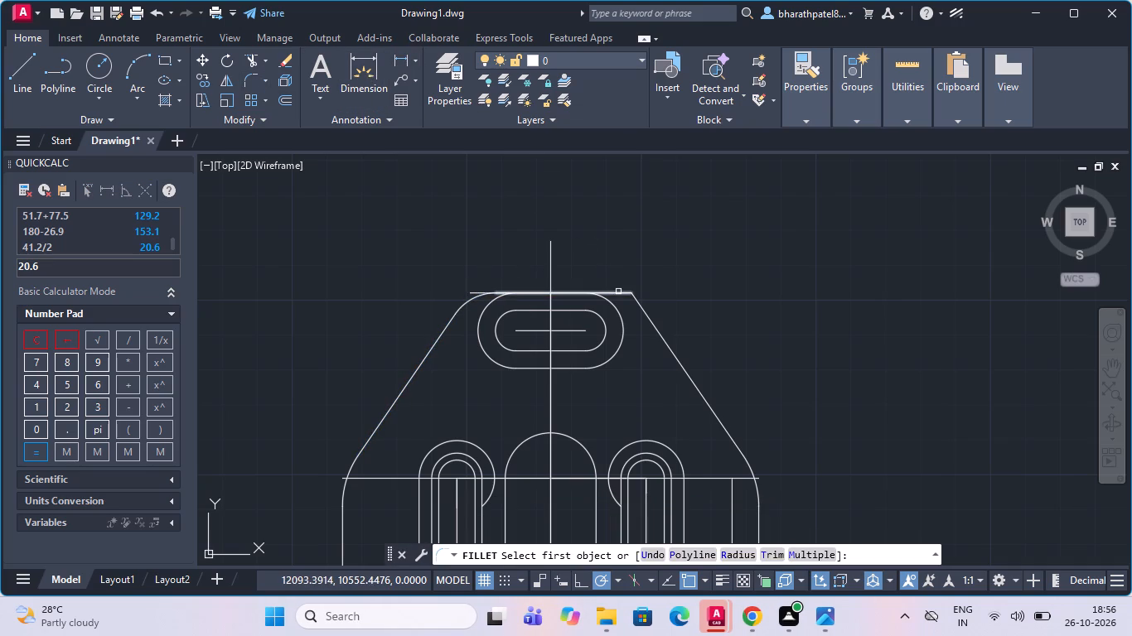
{"action": "left_click", "coordinate": [619, 292]}
{"action": "left_click", "coordinate": [645, 313]}
{"action": "scroll", "coordinate": [585, 207], "scroll_direction": "down", "scroll_amount": 2}
{"action": "scroll", "coordinate": [556, 241], "scroll_direction": "up", "scroll_amount": 3}
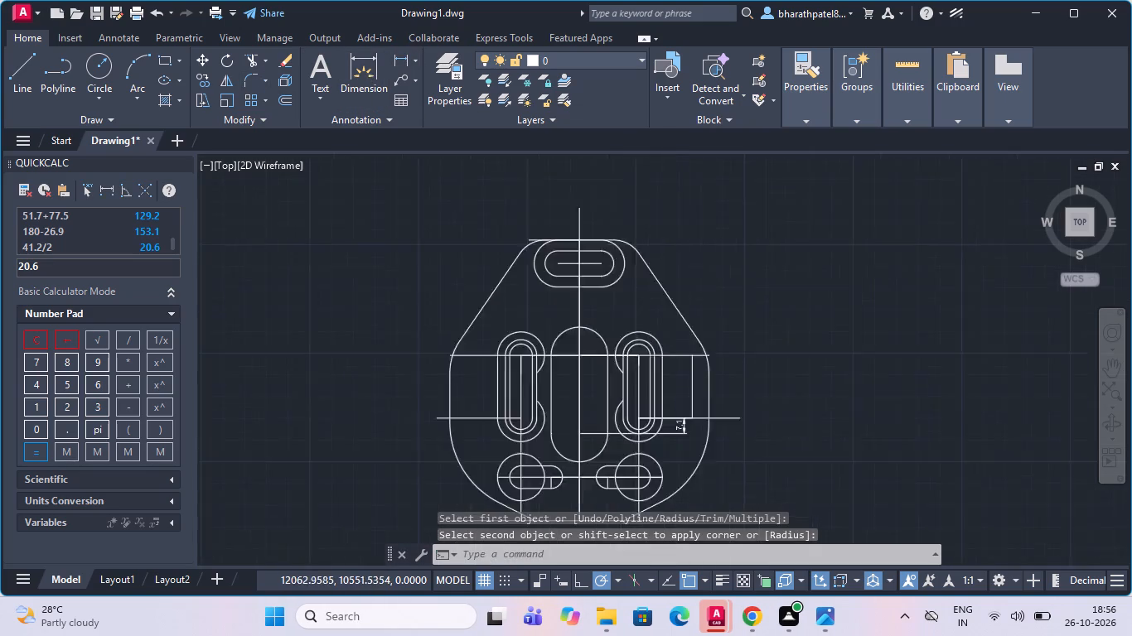
Trim the end of the top edge line that overhangs the plate's rounded top left corner.
{"action": "scroll", "coordinate": [554, 239], "scroll_direction": "up", "scroll_amount": 2}
{"action": "scroll", "coordinate": [462, 193], "scroll_direction": "up", "scroll_amount": 3}
{"action": "scroll", "coordinate": [462, 193], "scroll_direction": "down", "scroll_amount": 5}
{"action": "scroll", "coordinate": [461, 186], "scroll_direction": "up", "scroll_amount": 4}
{"action": "left_click", "coordinate": [443, 287]}
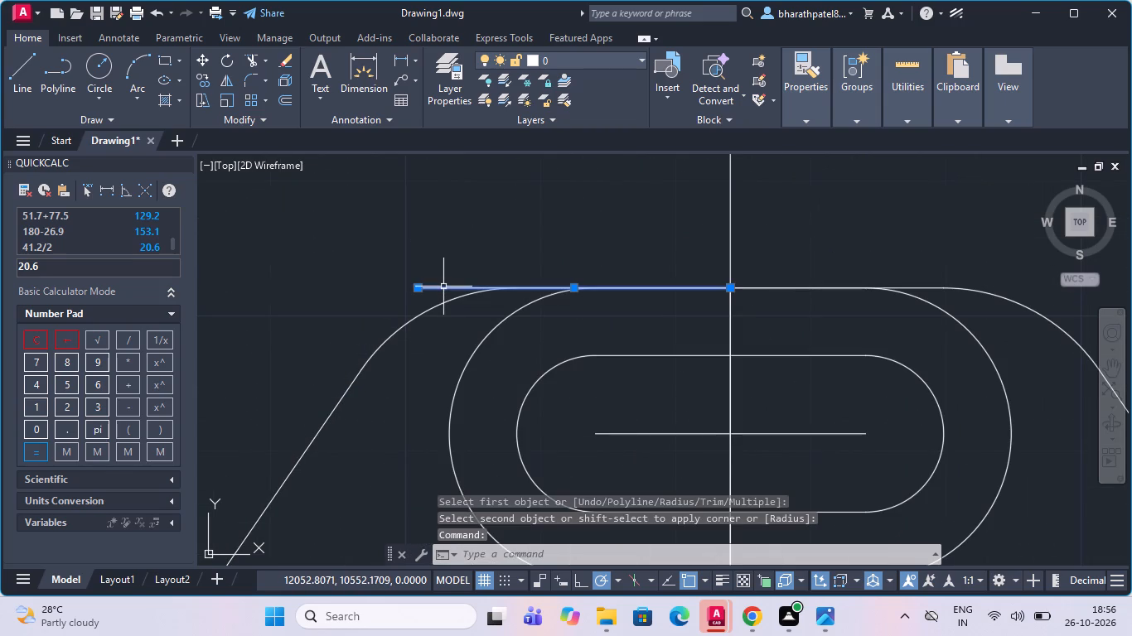
{"action": "key", "text": "Escape"}
{"action": "left_click", "coordinate": [249, 62]}
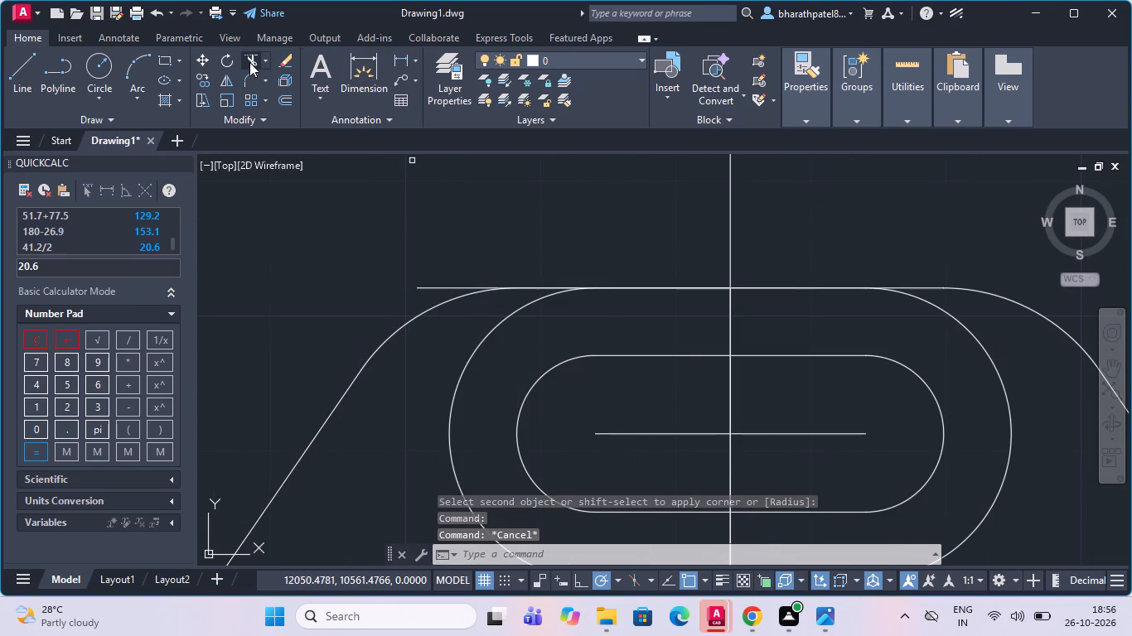
{"action": "scroll", "coordinate": [344, 194], "scroll_direction": "down", "scroll_amount": 3}
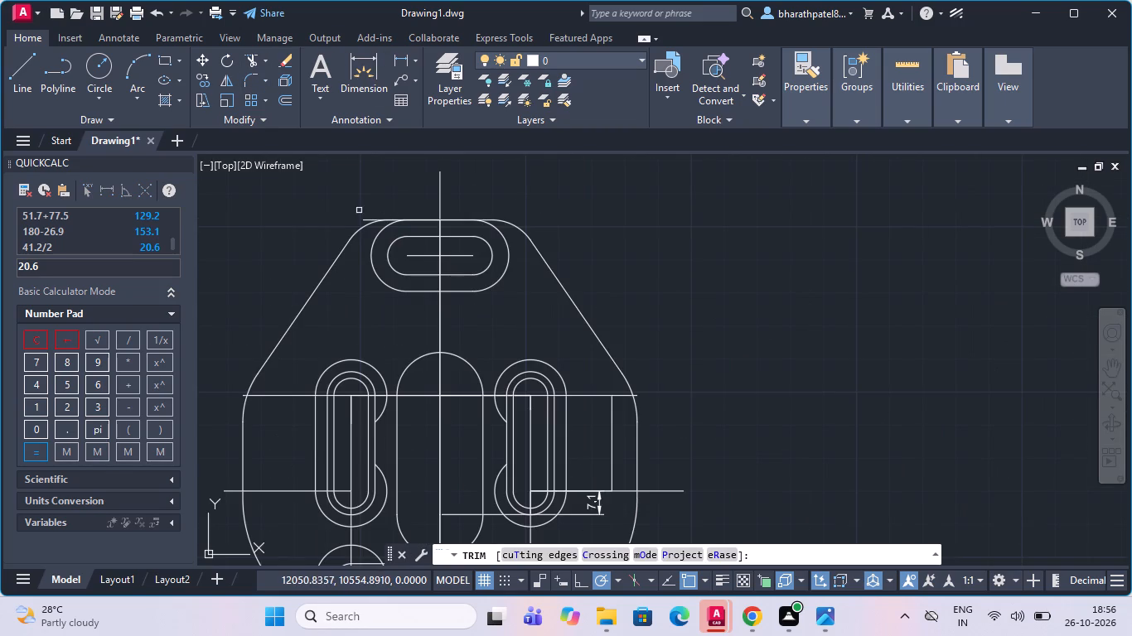
{"action": "left_click", "coordinate": [365, 219]}
{"action": "scroll", "coordinate": [365, 214], "scroll_direction": "down", "scroll_amount": 3}
{"action": "scroll", "coordinate": [373, 206], "scroll_direction": "up", "scroll_amount": 3}
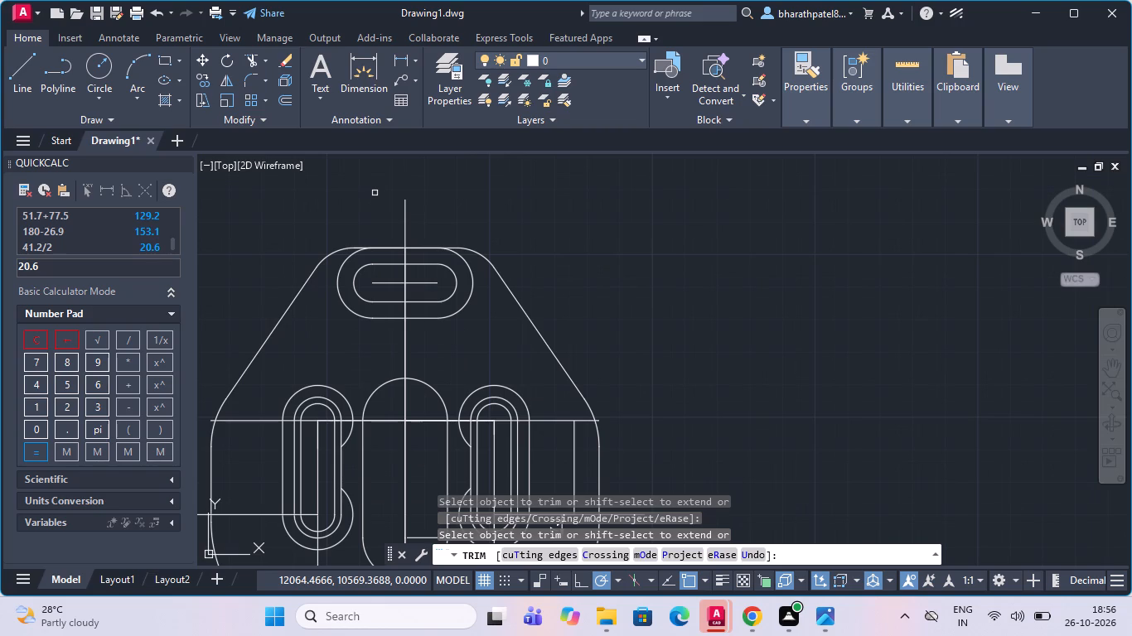
Trim the ends of the two horizontal construction lines that extend past the plate's left side.
{"action": "scroll", "coordinate": [452, 225], "scroll_direction": "down", "scroll_amount": 1}
{"action": "scroll", "coordinate": [298, 354], "scroll_direction": "up", "scroll_amount": 3}
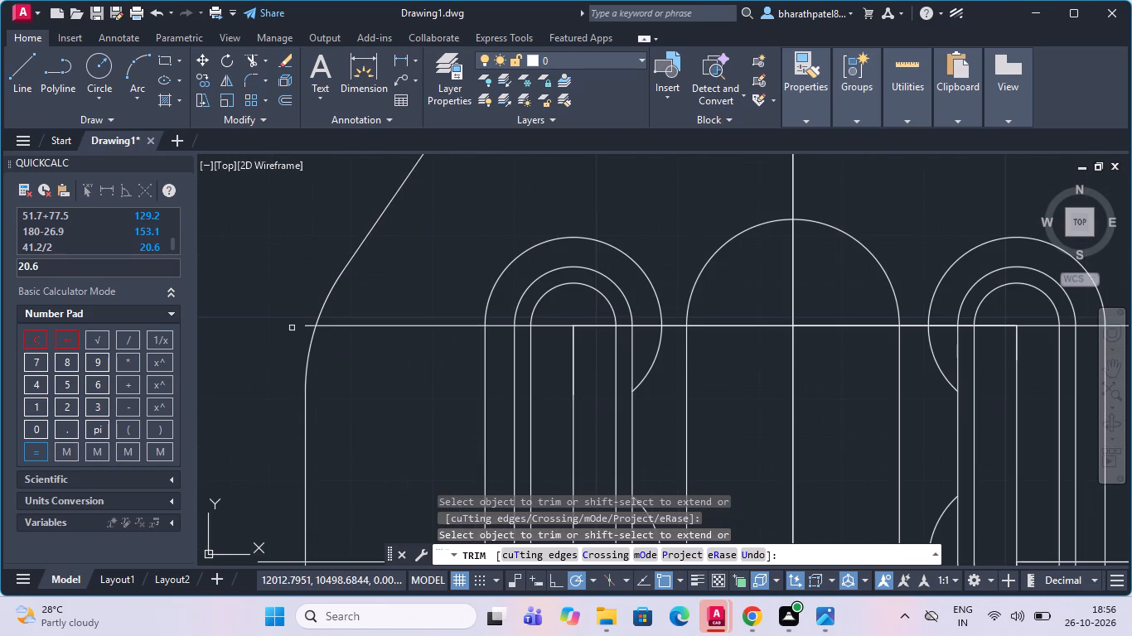
{"action": "left_click", "coordinate": [305, 328]}
{"action": "scroll", "coordinate": [307, 324], "scroll_direction": "down", "scroll_amount": 3}
{"action": "scroll", "coordinate": [287, 393], "scroll_direction": "up", "scroll_amount": 4}
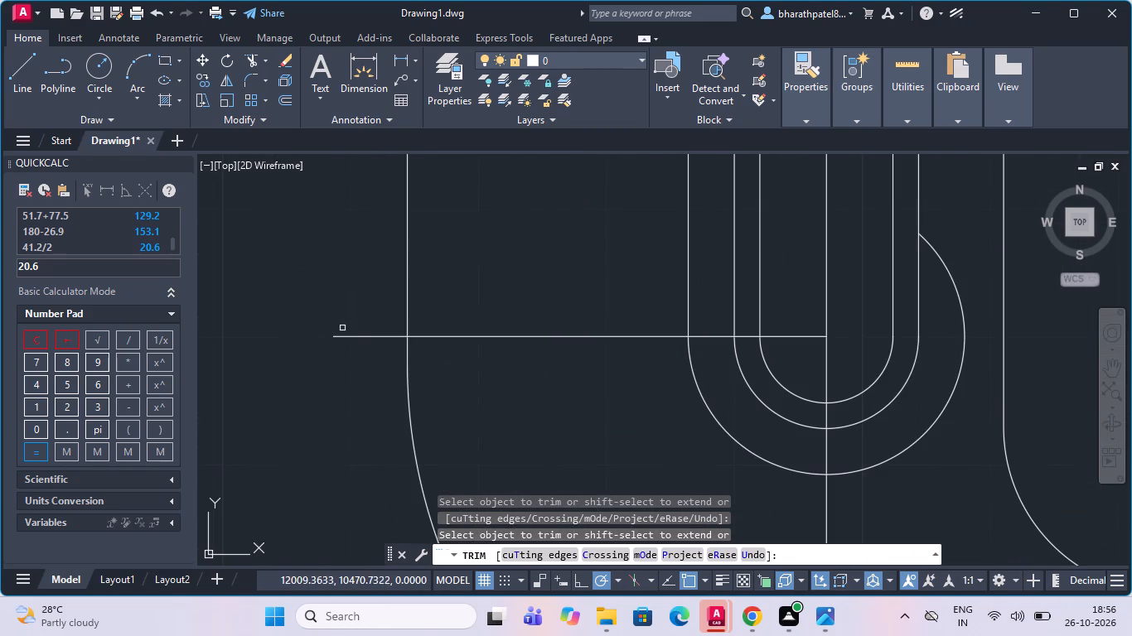
{"action": "left_click_drag", "start_coordinate": [356, 316], "coordinate": [356, 334]}
{"action": "left_click", "coordinate": [356, 365]}
Trim the ends of the two horizontal construction lines that extend past the plate's right side.
{"action": "scroll", "coordinate": [356, 364], "scroll_direction": "down", "scroll_amount": 4}
{"action": "scroll", "coordinate": [610, 369], "scroll_direction": "up", "scroll_amount": 2}
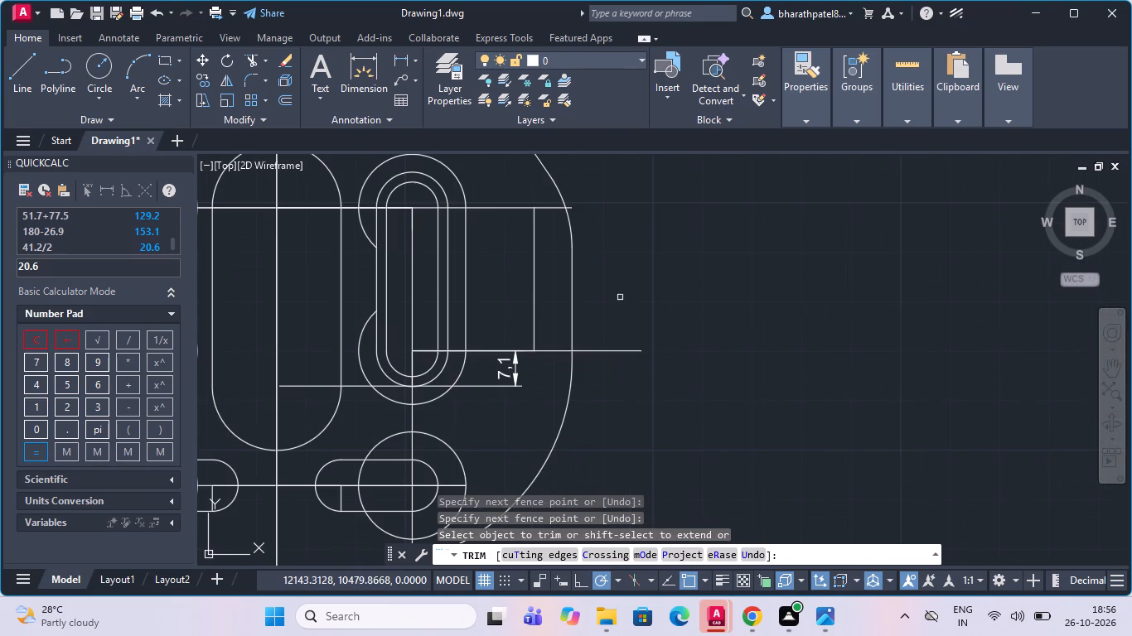
{"action": "left_click_drag", "start_coordinate": [620, 293], "coordinate": [612, 317]}
{"action": "left_click", "coordinate": [588, 364]}
{"action": "left_click", "coordinate": [596, 331]}
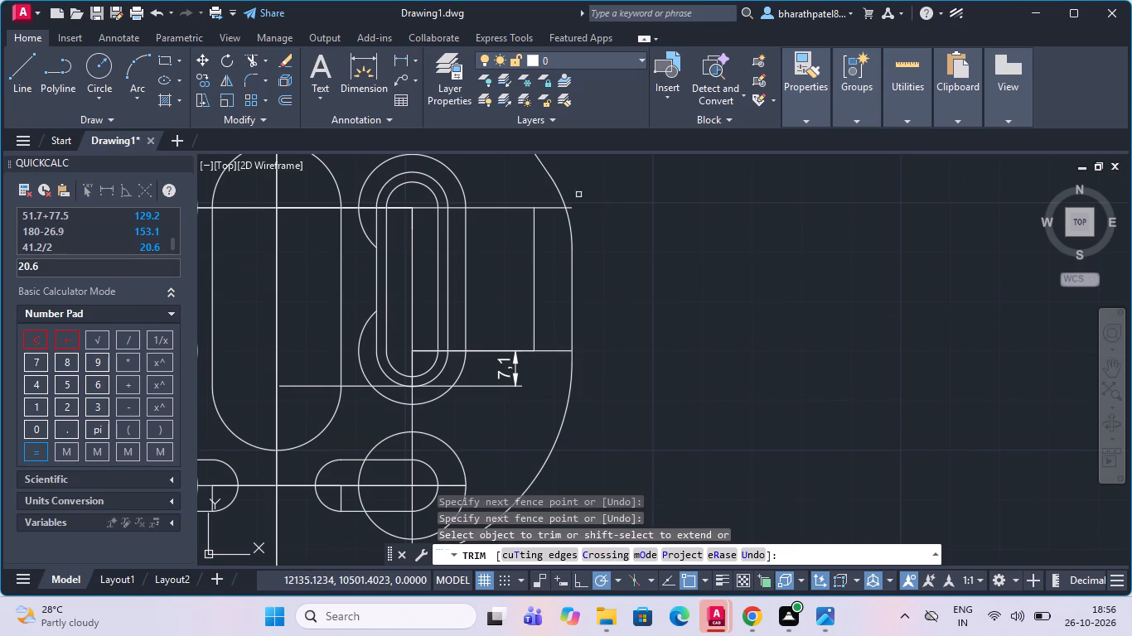
{"action": "scroll", "coordinate": [575, 194], "scroll_direction": "up", "scroll_amount": 4}
{"action": "left_click", "coordinate": [506, 281]}
{"action": "left_click", "coordinate": [512, 312]}
{"action": "scroll", "coordinate": [525, 282], "scroll_direction": "down", "scroll_amount": 1}
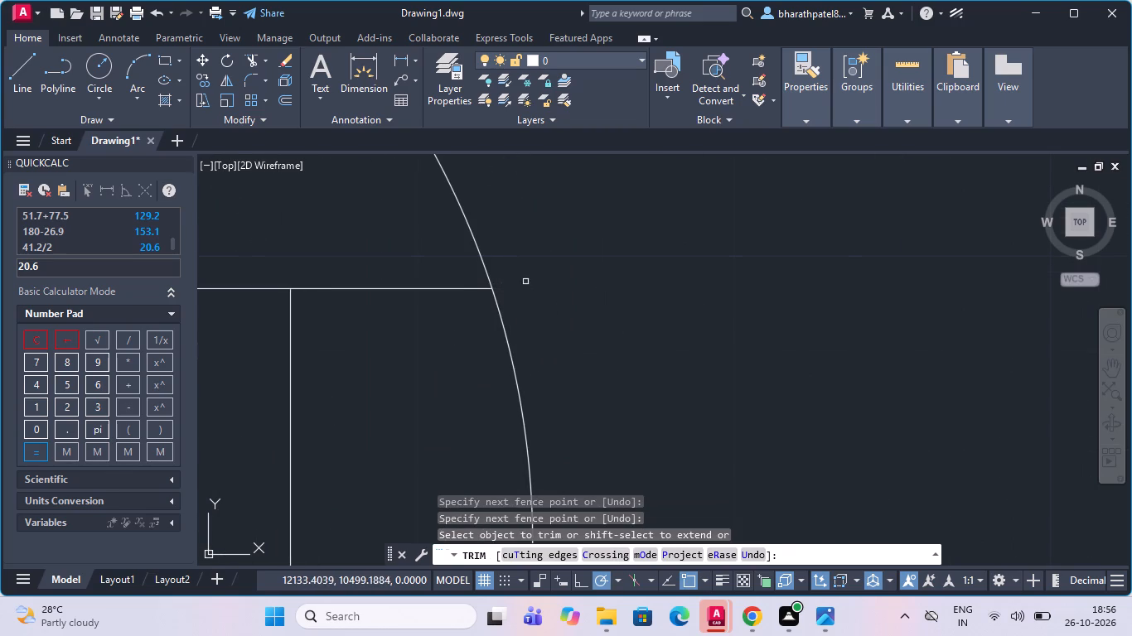
Trim the two short vertical stubs that hang below the ends of the plate's bottom edge.
{"action": "scroll", "coordinate": [525, 282], "scroll_direction": "down", "scroll_amount": 6}
{"action": "scroll", "coordinate": [501, 385], "scroll_direction": "up", "scroll_amount": 4}
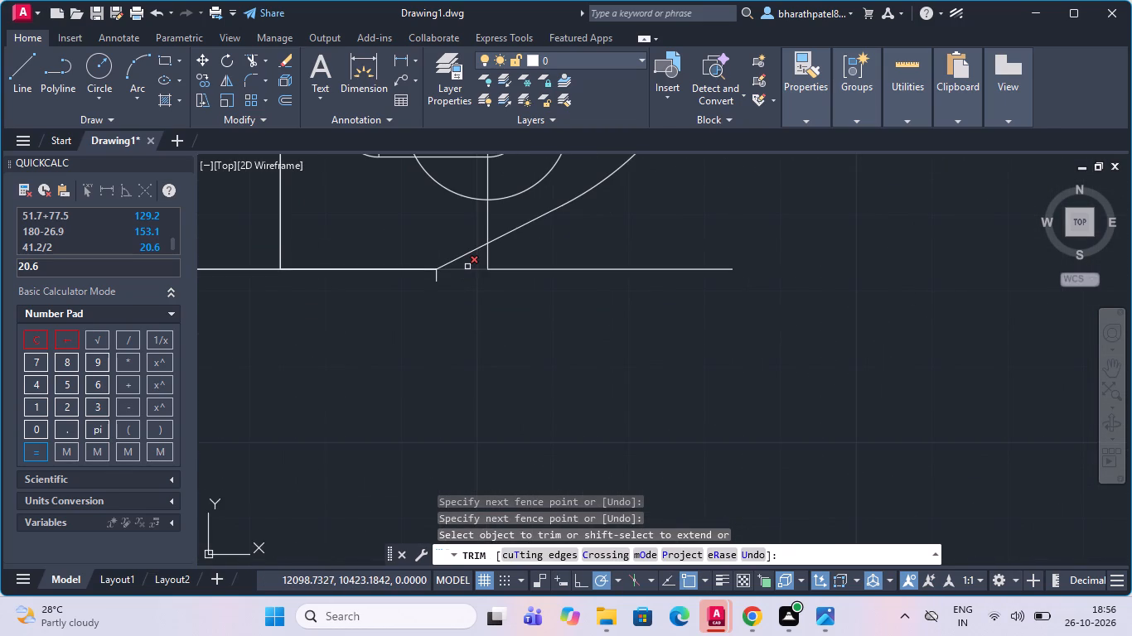
{"action": "scroll", "coordinate": [472, 276], "scroll_direction": "down", "scroll_amount": 3}
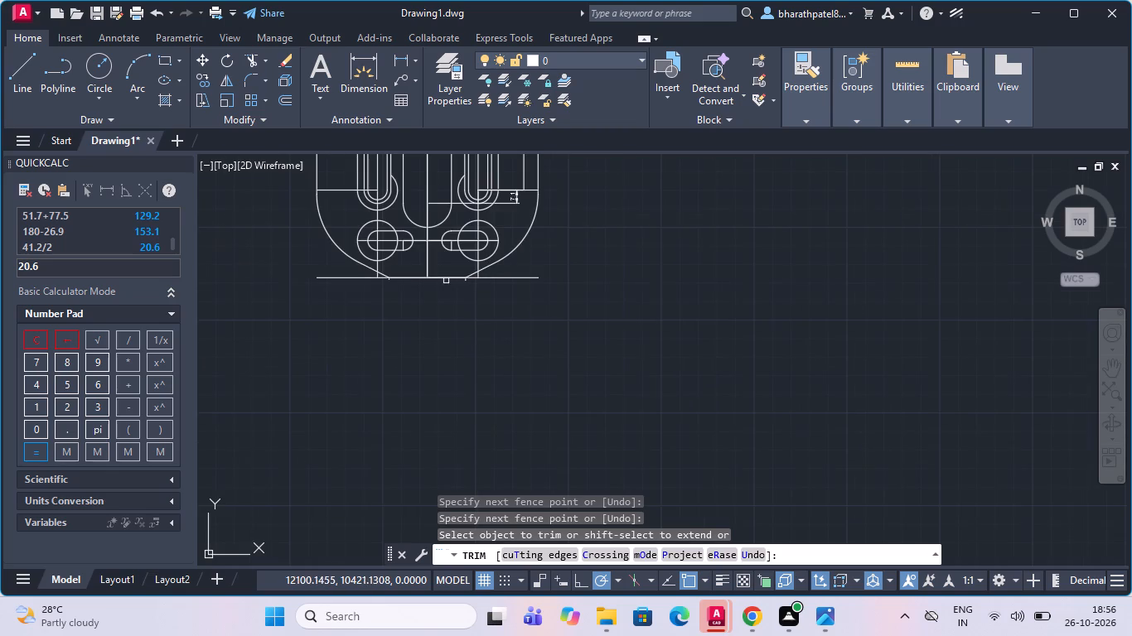
{"action": "scroll", "coordinate": [411, 279], "scroll_direction": "up", "scroll_amount": 4}
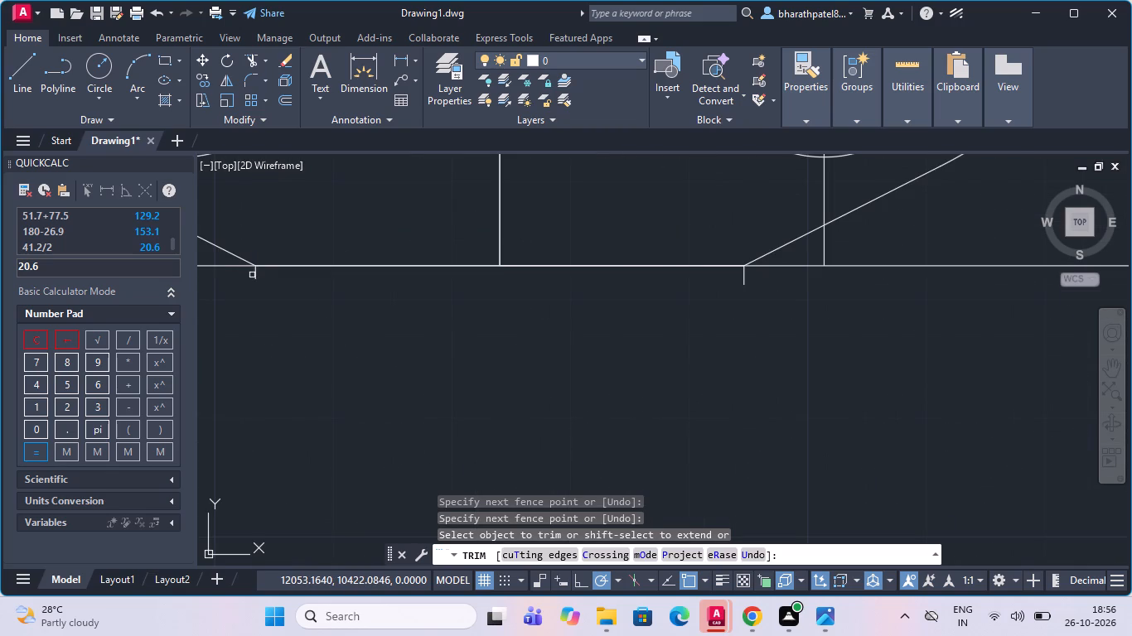
{"action": "left_click", "coordinate": [253, 274]}
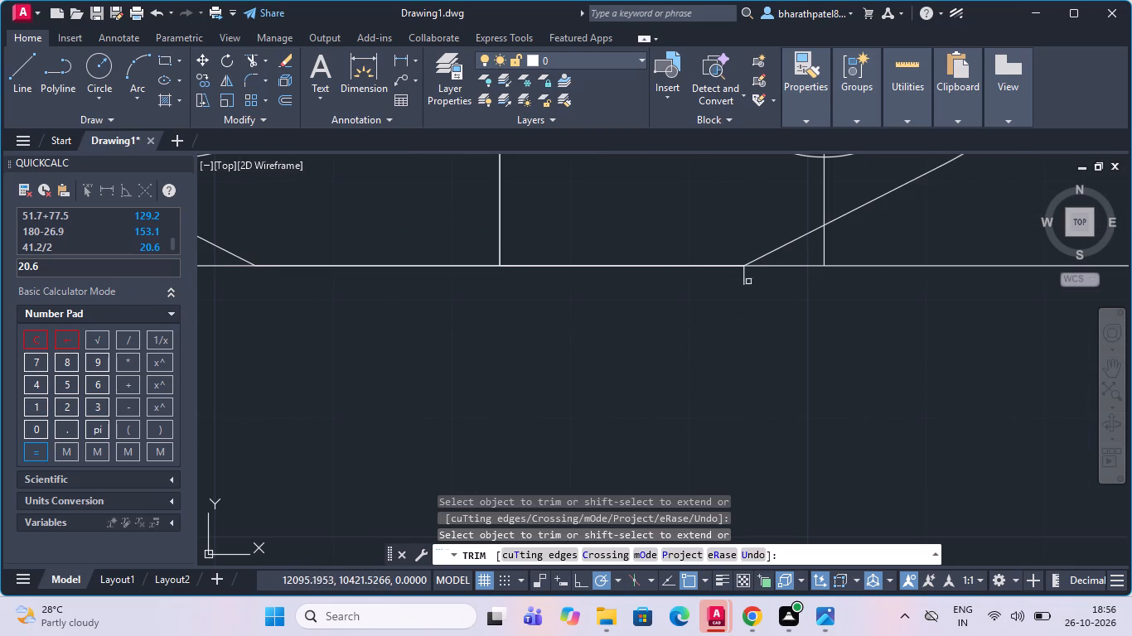
{"action": "left_click", "coordinate": [744, 281]}
Trim the bottom horizontal line on both sides where it extends beyond the angled lower edges, including the remaining right piece.
{"action": "scroll", "coordinate": [742, 303], "scroll_direction": "down", "scroll_amount": 4}
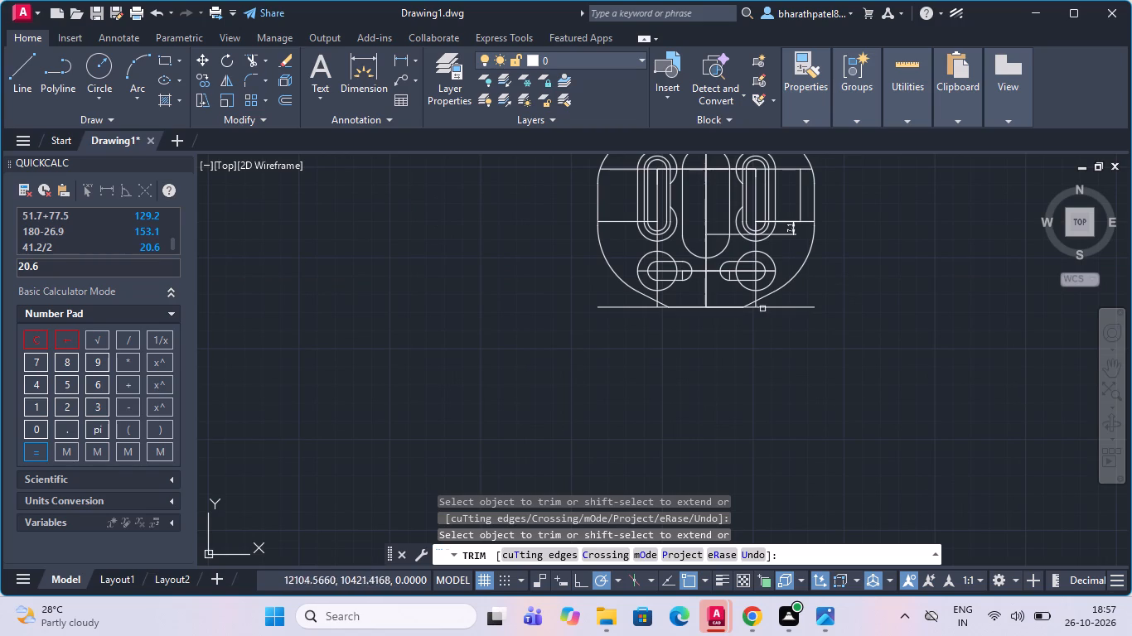
{"action": "left_click", "coordinate": [766, 306]}
{"action": "left_click", "coordinate": [628, 307]}
{"action": "scroll", "coordinate": [700, 307], "scroll_direction": "up", "scroll_amount": 4}
{"action": "scroll", "coordinate": [650, 307], "scroll_direction": "down", "scroll_amount": 2}
{"action": "scroll", "coordinate": [800, 307], "scroll_direction": "up", "scroll_amount": 2}
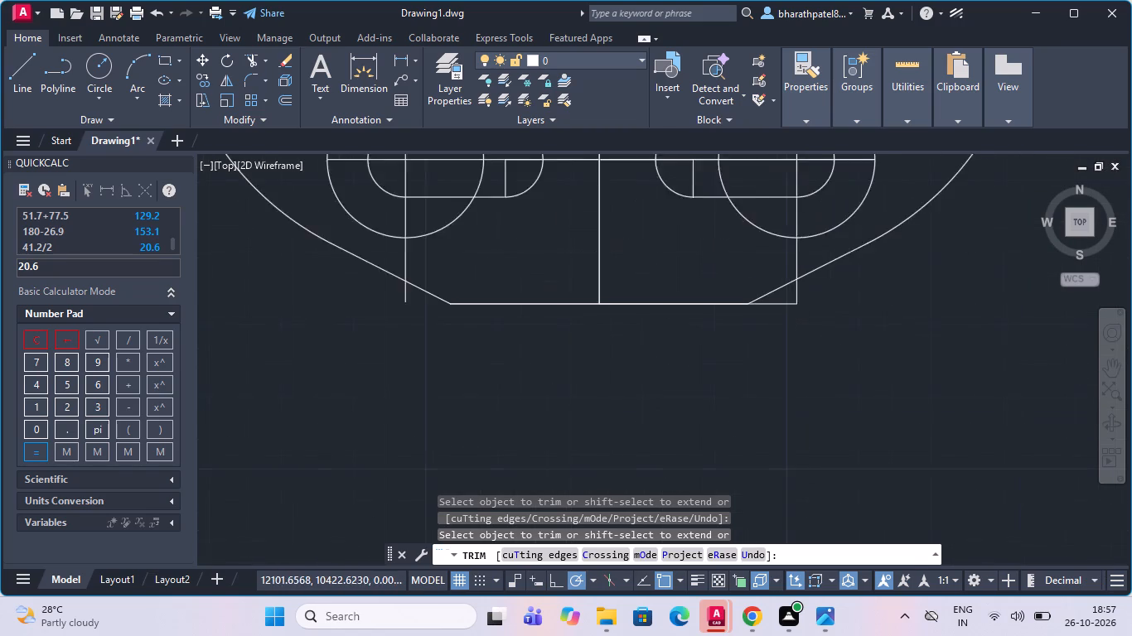
{"action": "left_click", "coordinate": [770, 305]}
{"action": "left_click", "coordinate": [770, 298]}
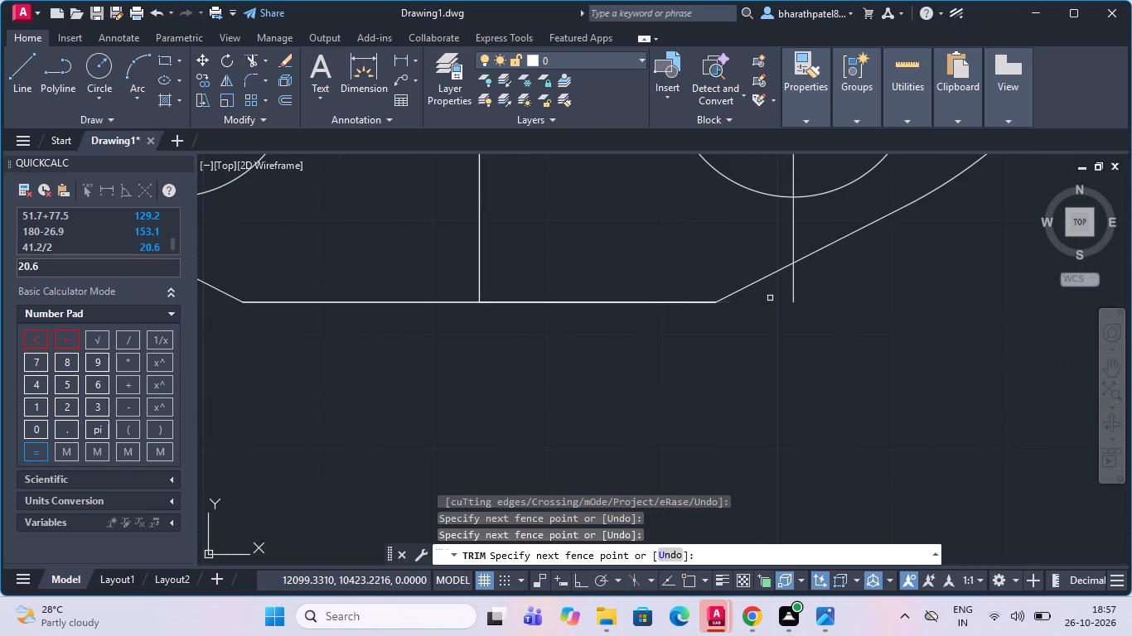
{"action": "scroll", "coordinate": [762, 336], "scroll_direction": "down", "scroll_amount": 2}
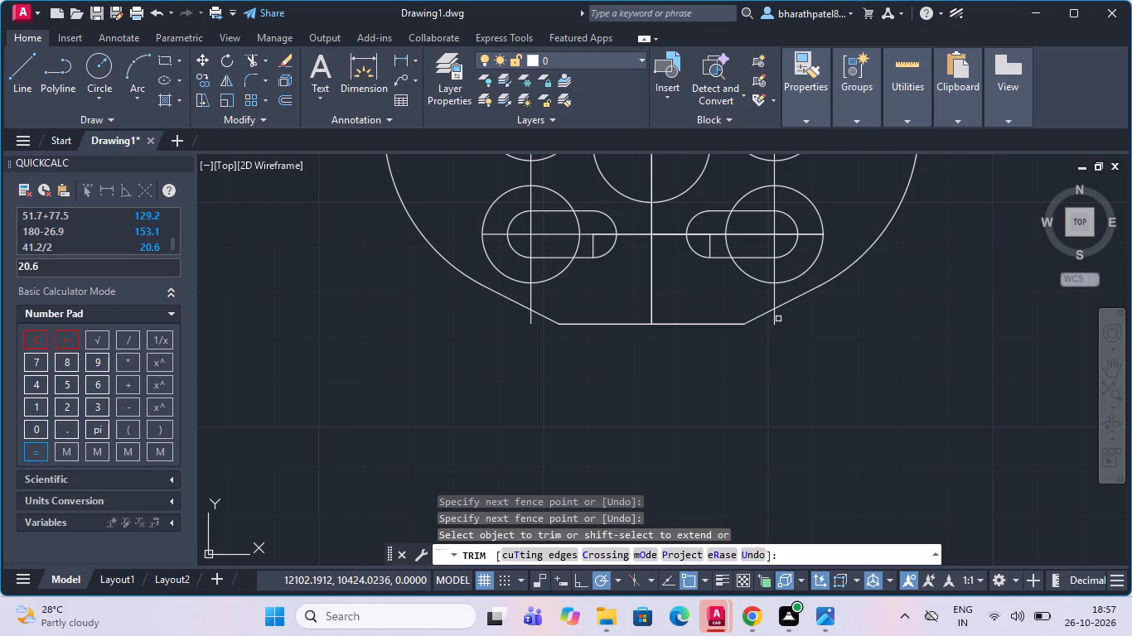
{"action": "scroll", "coordinate": [772, 324], "scroll_direction": "down", "scroll_amount": 4}
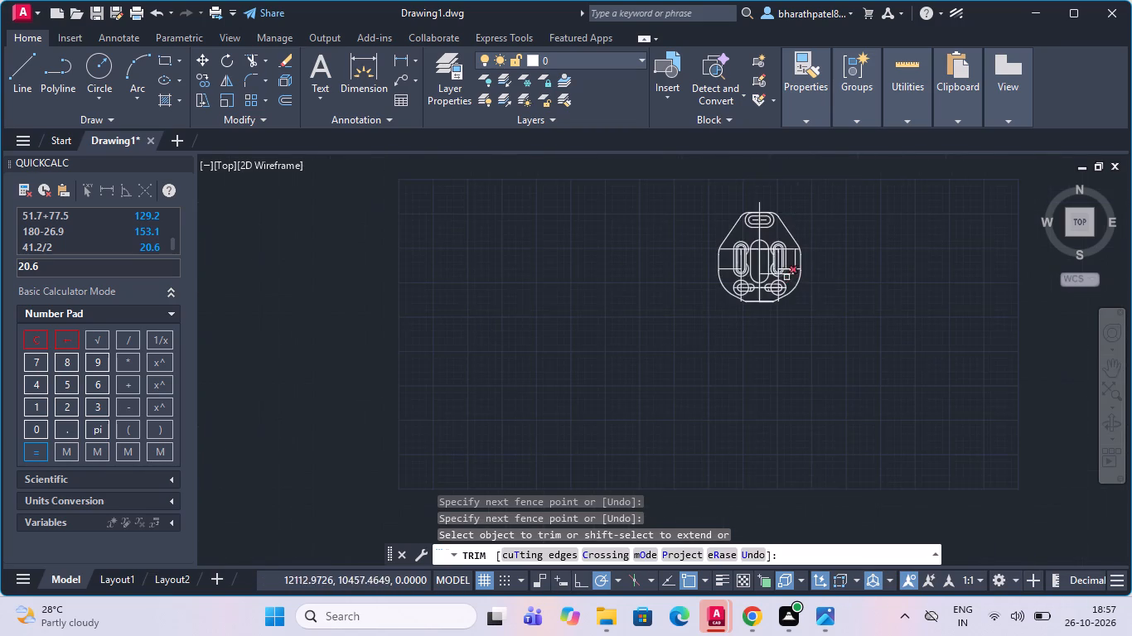
{"action": "scroll", "coordinate": [828, 233], "scroll_direction": "up", "scroll_amount": 3}
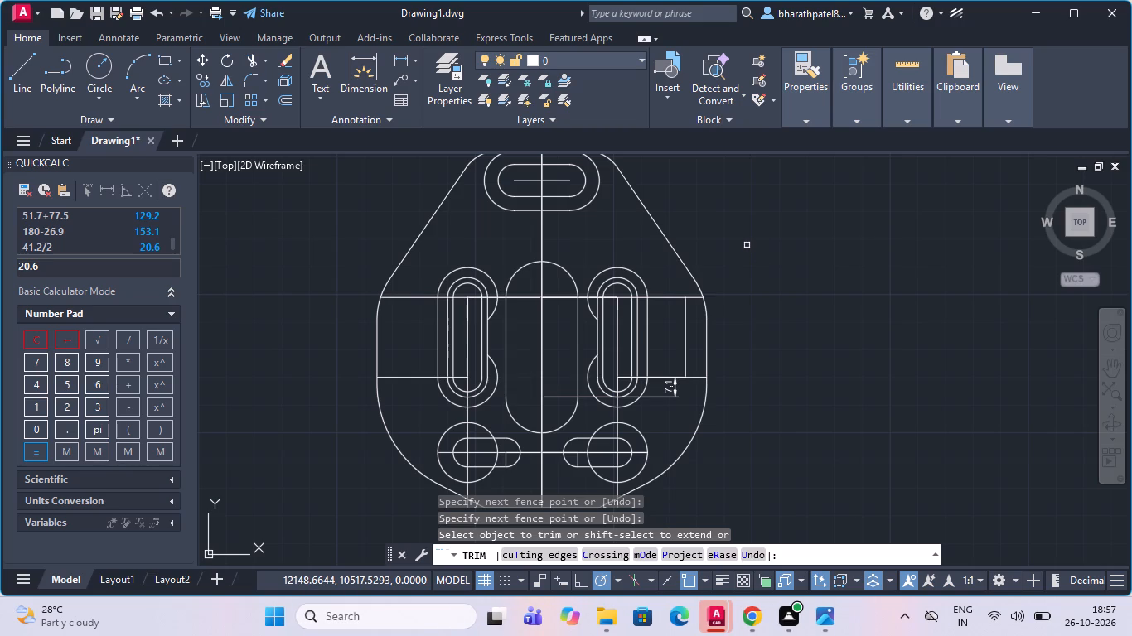
{"action": "key", "text": "Escape"}
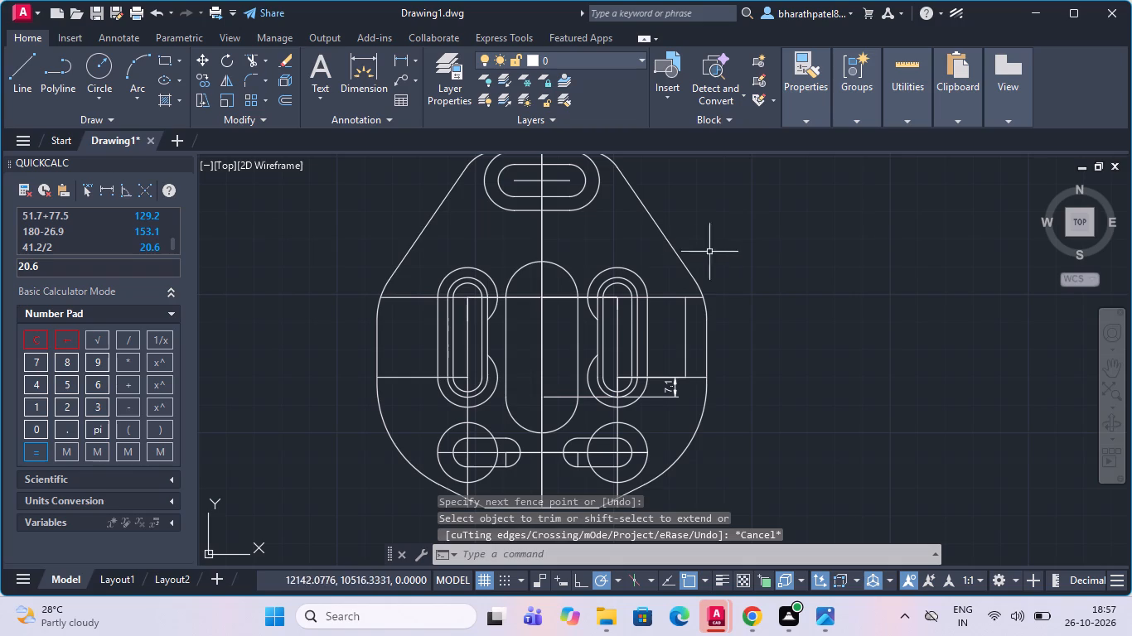
Join the angled edges, arcs and vertical edges on the plate's left and right sides into one polyline per side.
{"action": "left_click", "coordinate": [399, 260]}
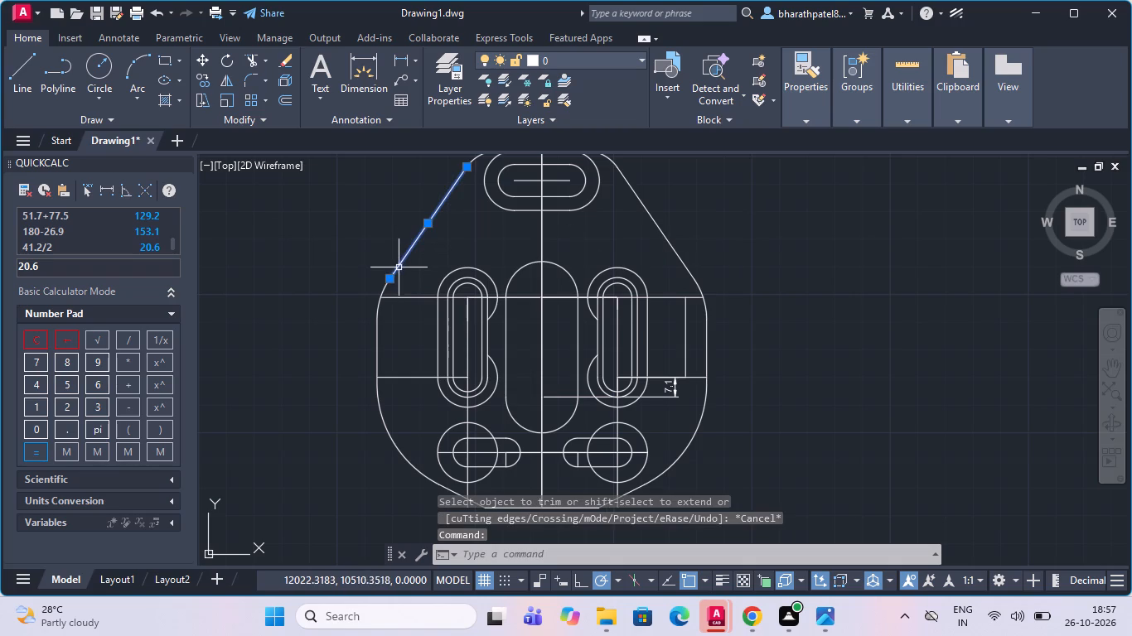
{"action": "left_click", "coordinate": [378, 301]}
{"action": "left_click", "coordinate": [376, 393]}
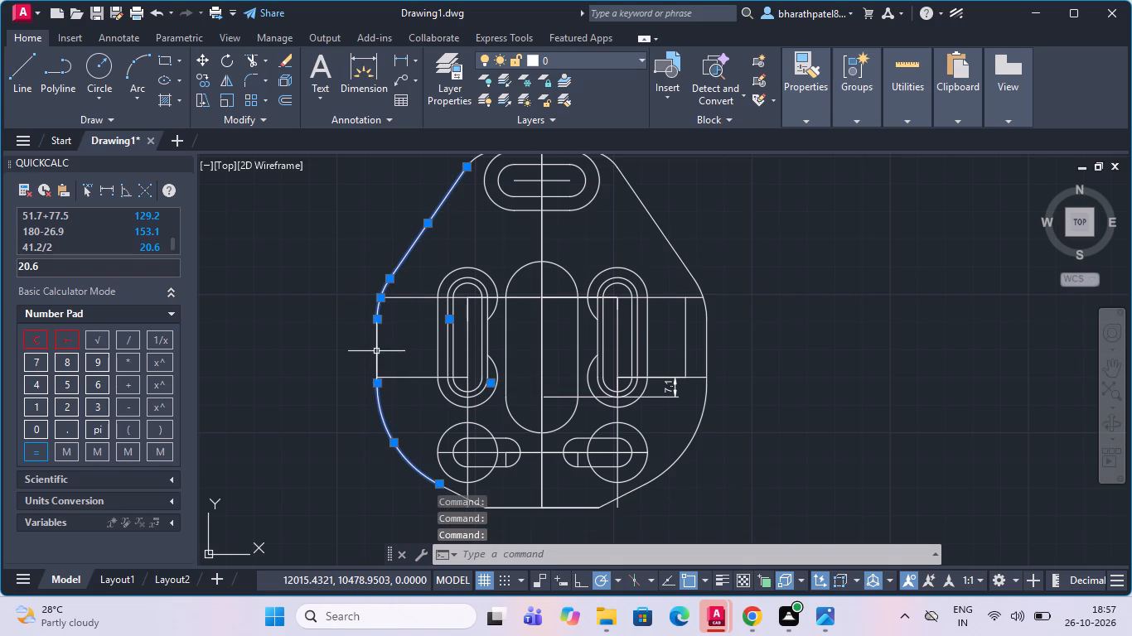
{"action": "left_click", "coordinate": [375, 354]}
{"action": "scroll", "coordinate": [378, 354], "scroll_direction": "down", "scroll_amount": 2}
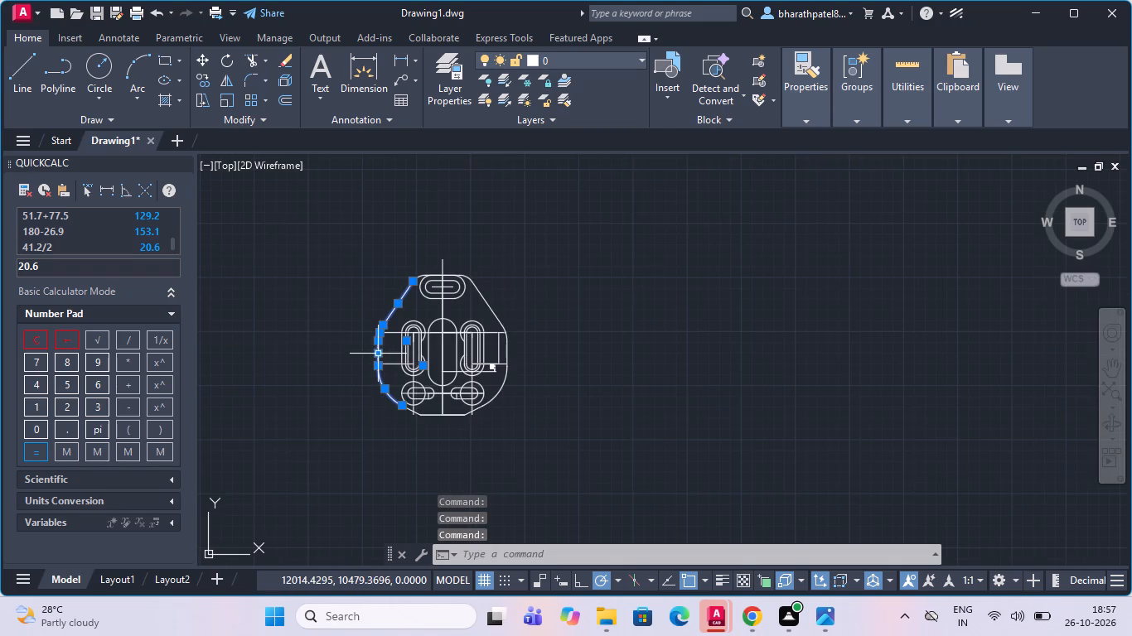
{"action": "left_click", "coordinate": [484, 301]}
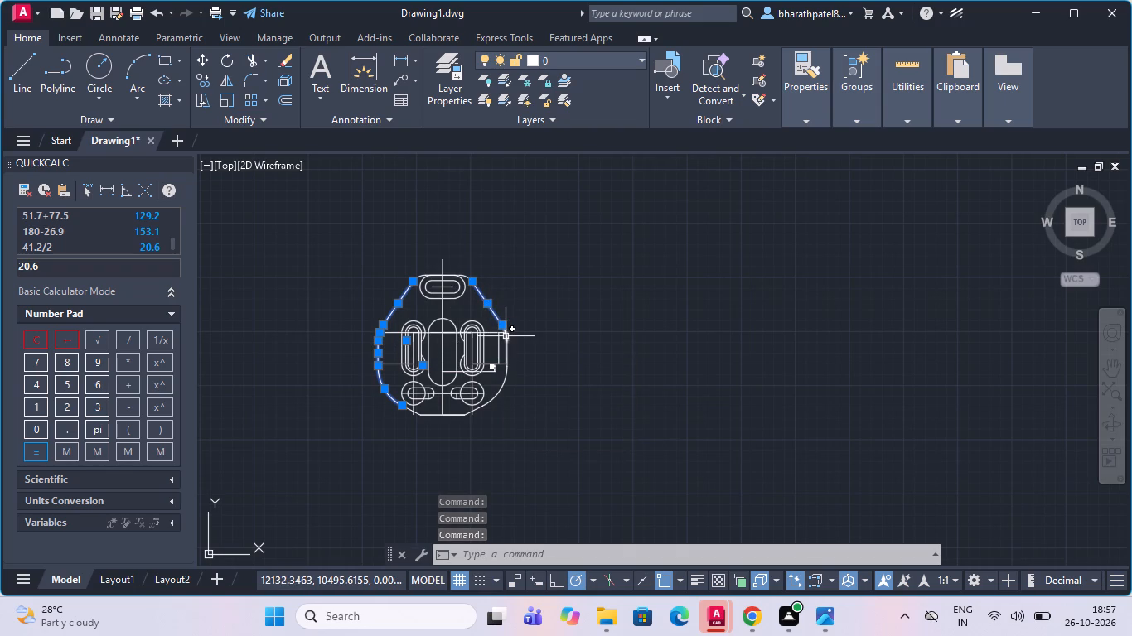
{"action": "scroll", "coordinate": [505, 348], "scroll_direction": "up", "scroll_amount": 4}
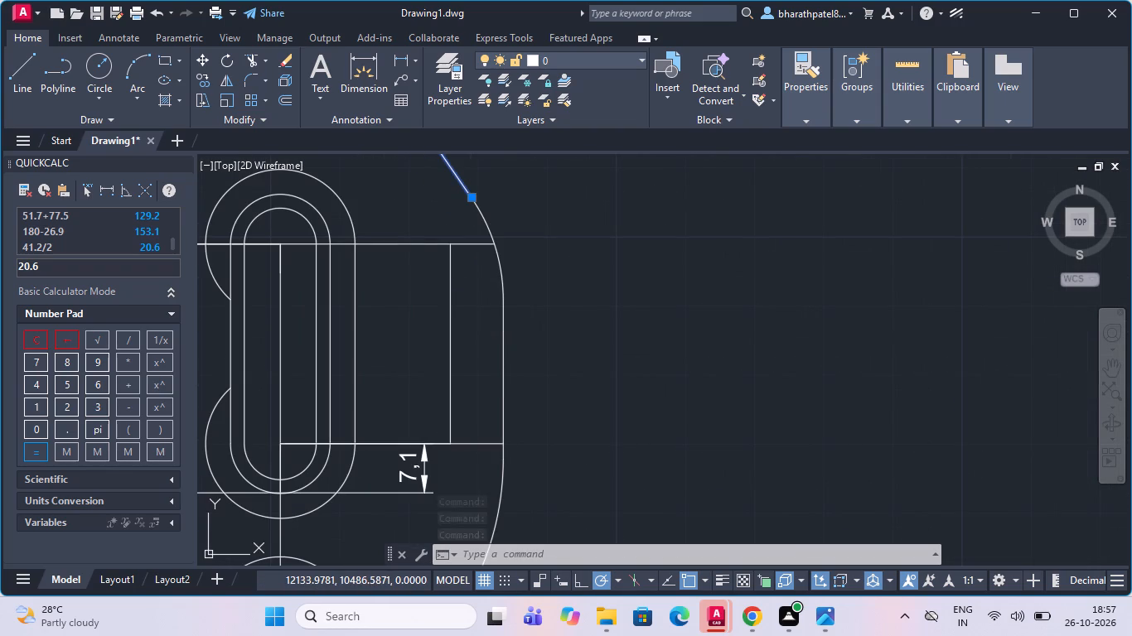
{"action": "left_click", "coordinate": [506, 330]}
{"action": "left_click", "coordinate": [501, 269]}
{"action": "scroll", "coordinate": [501, 323], "scroll_direction": "down", "scroll_amount": 2}
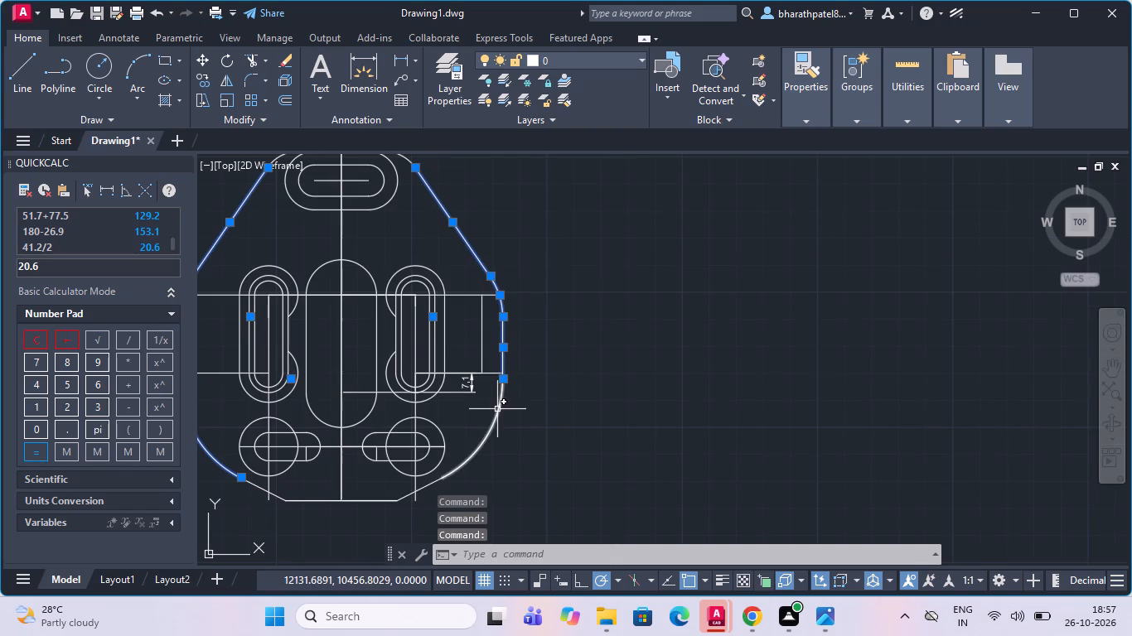
{"action": "left_click", "coordinate": [499, 407]}
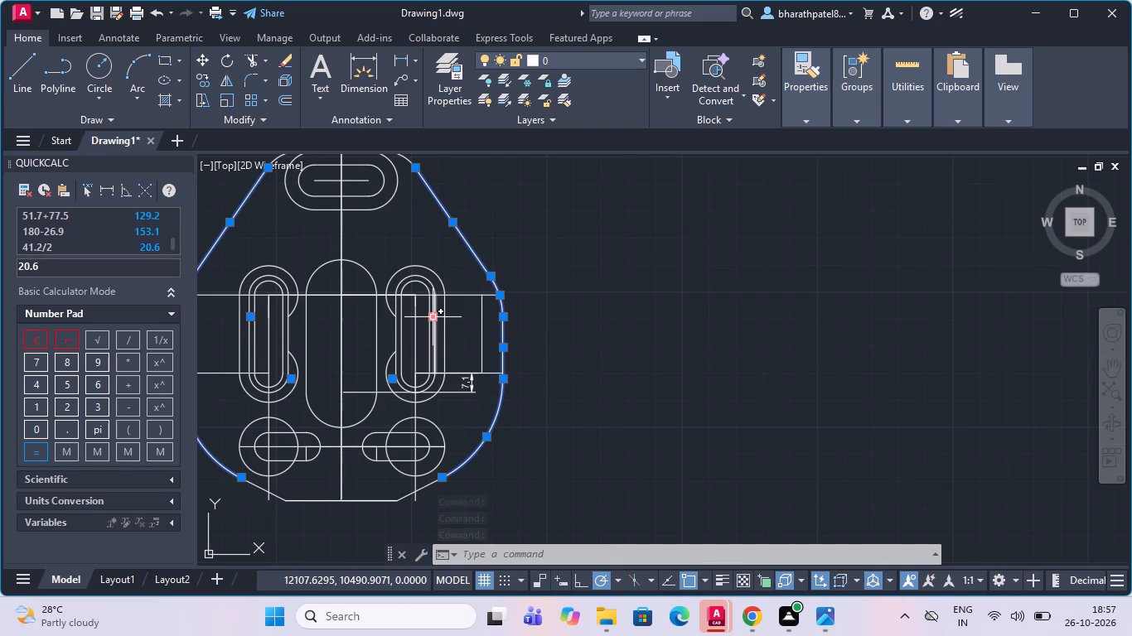
{"action": "key", "text": "j"}
{"action": "key", "text": "Return"}
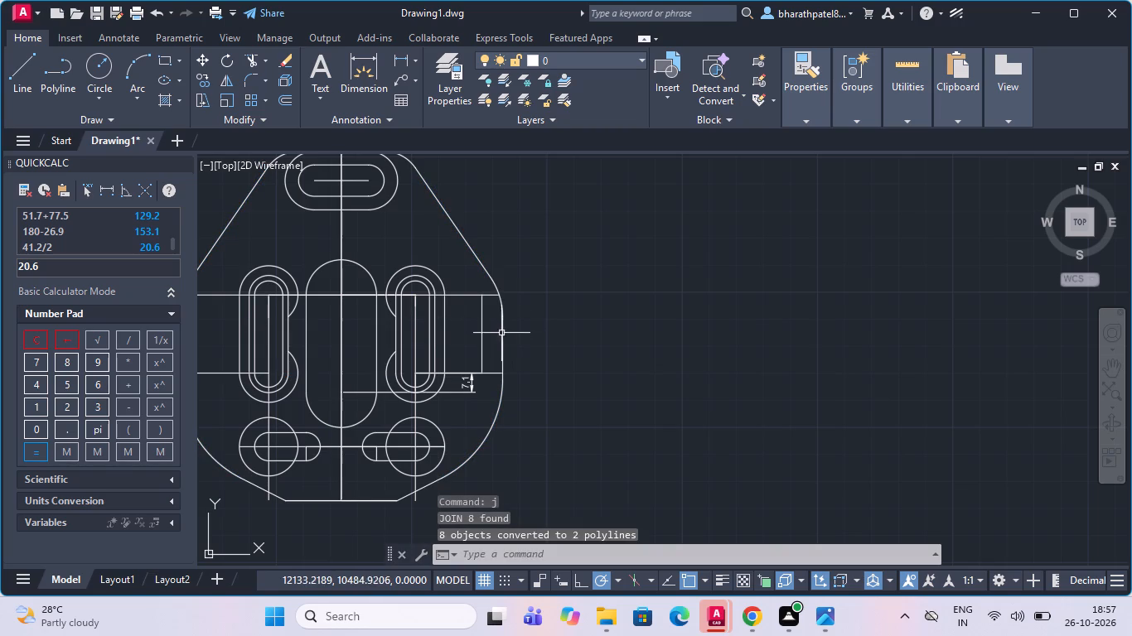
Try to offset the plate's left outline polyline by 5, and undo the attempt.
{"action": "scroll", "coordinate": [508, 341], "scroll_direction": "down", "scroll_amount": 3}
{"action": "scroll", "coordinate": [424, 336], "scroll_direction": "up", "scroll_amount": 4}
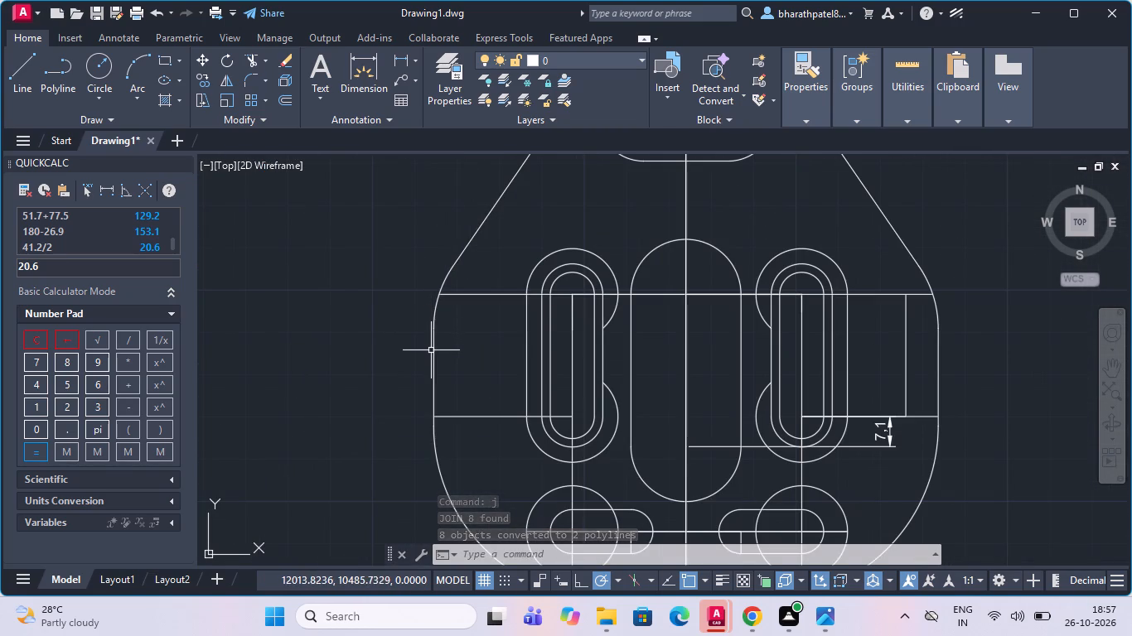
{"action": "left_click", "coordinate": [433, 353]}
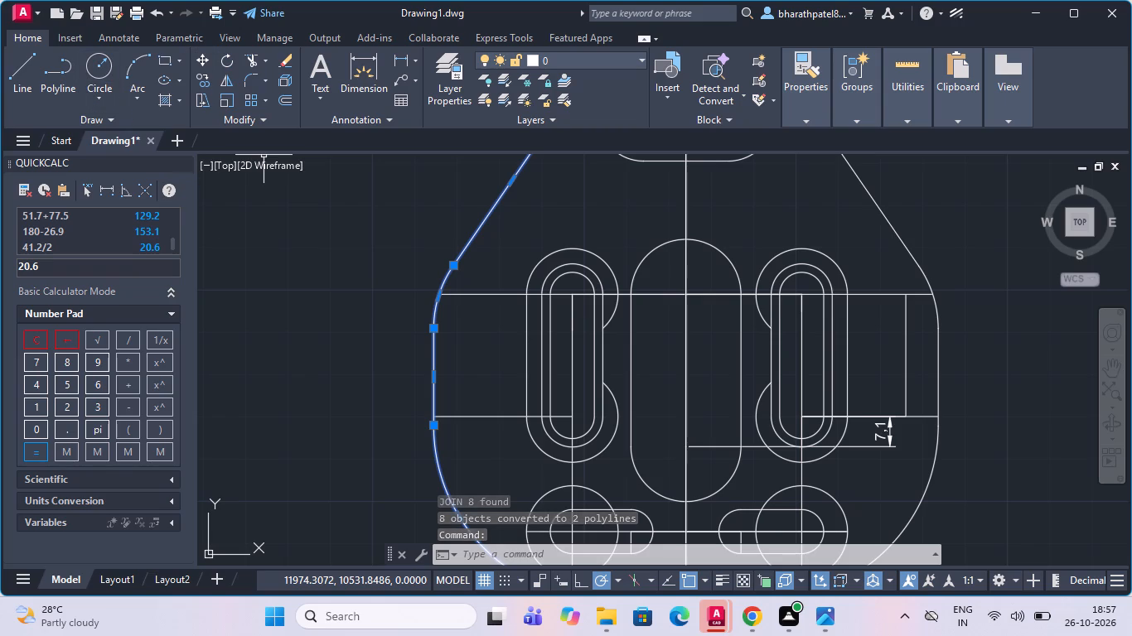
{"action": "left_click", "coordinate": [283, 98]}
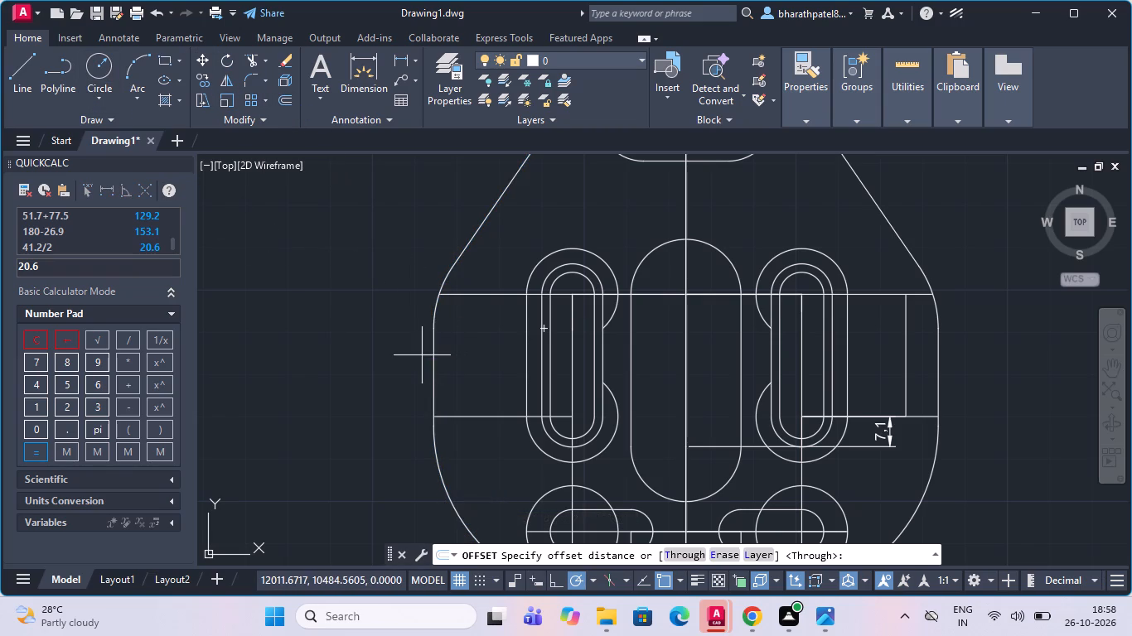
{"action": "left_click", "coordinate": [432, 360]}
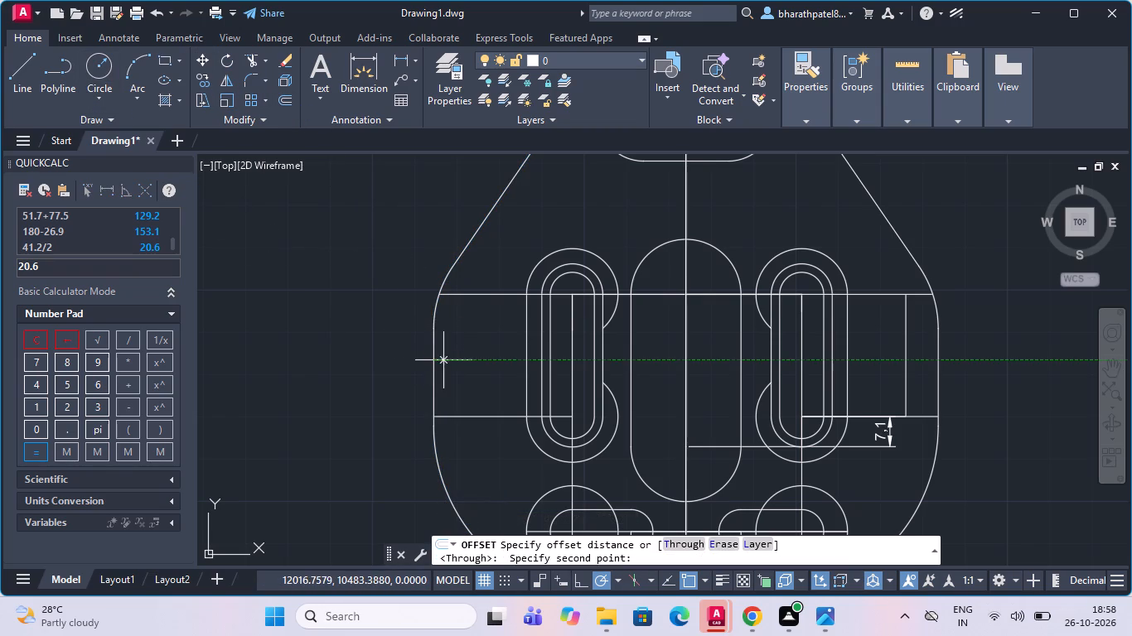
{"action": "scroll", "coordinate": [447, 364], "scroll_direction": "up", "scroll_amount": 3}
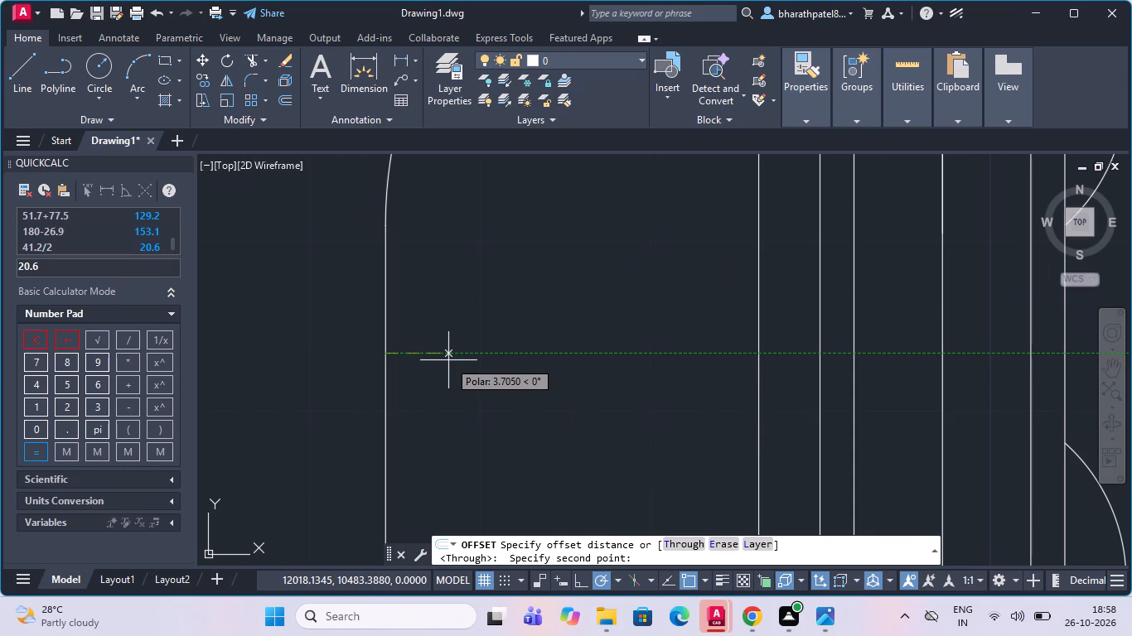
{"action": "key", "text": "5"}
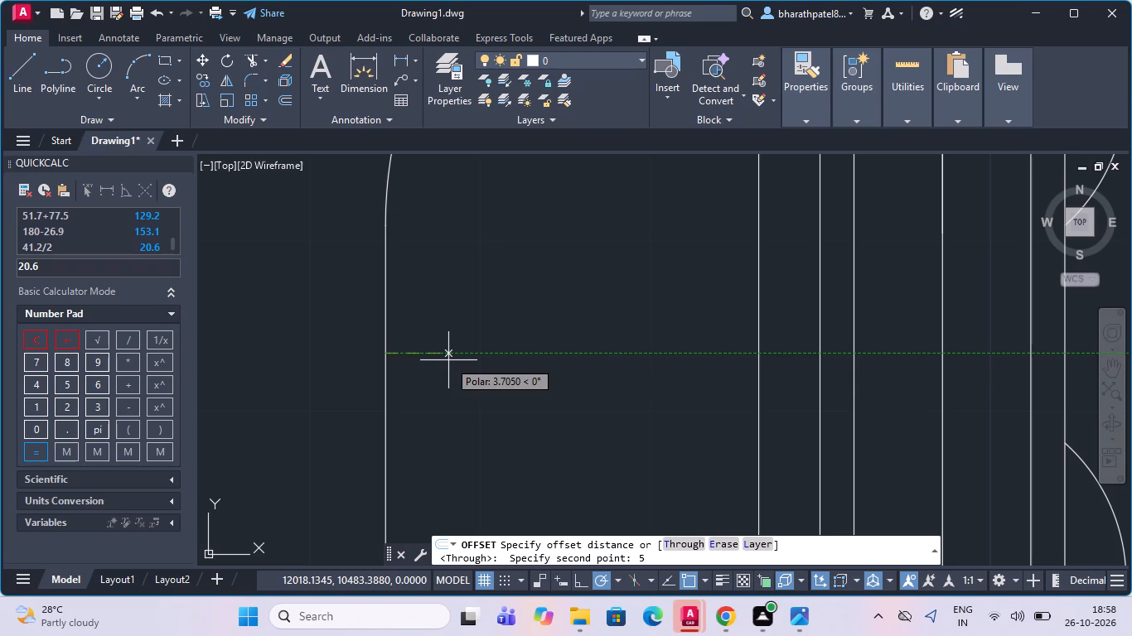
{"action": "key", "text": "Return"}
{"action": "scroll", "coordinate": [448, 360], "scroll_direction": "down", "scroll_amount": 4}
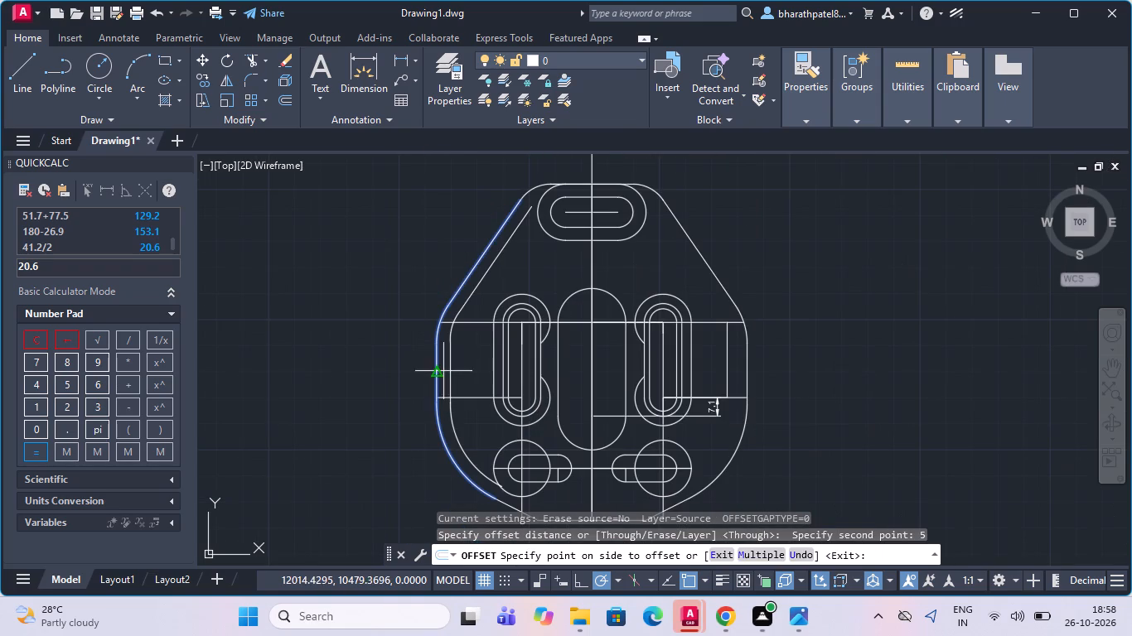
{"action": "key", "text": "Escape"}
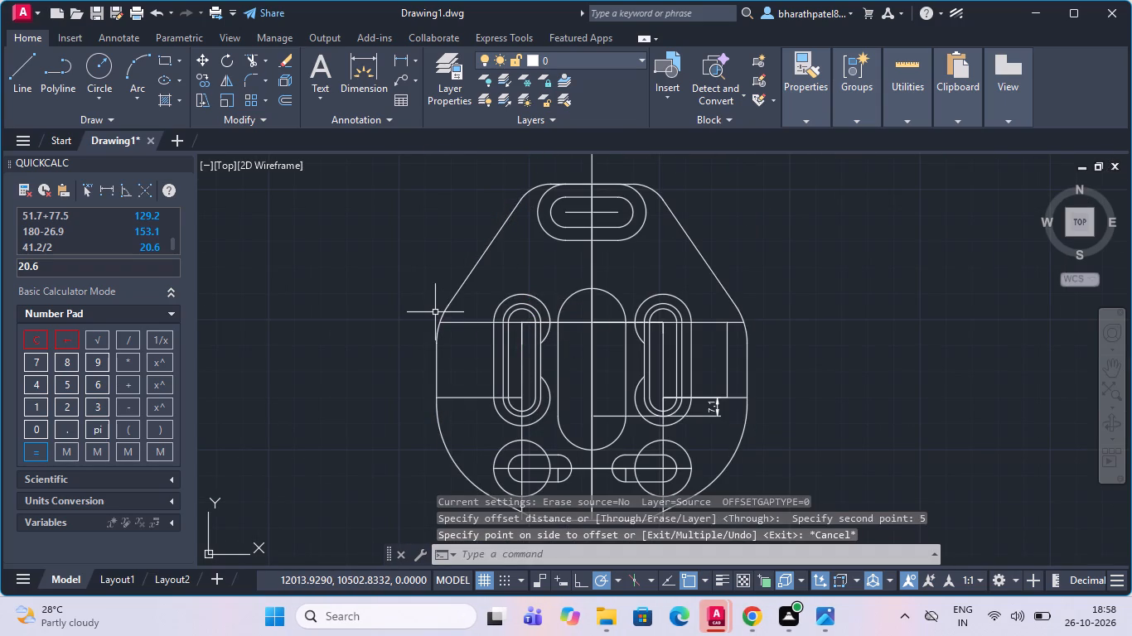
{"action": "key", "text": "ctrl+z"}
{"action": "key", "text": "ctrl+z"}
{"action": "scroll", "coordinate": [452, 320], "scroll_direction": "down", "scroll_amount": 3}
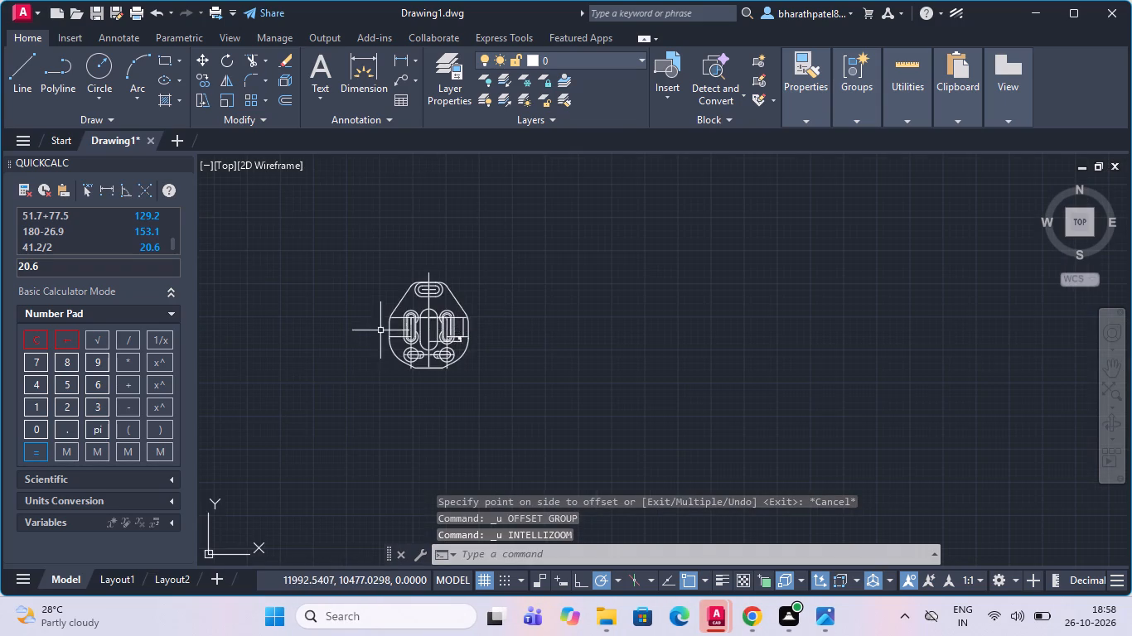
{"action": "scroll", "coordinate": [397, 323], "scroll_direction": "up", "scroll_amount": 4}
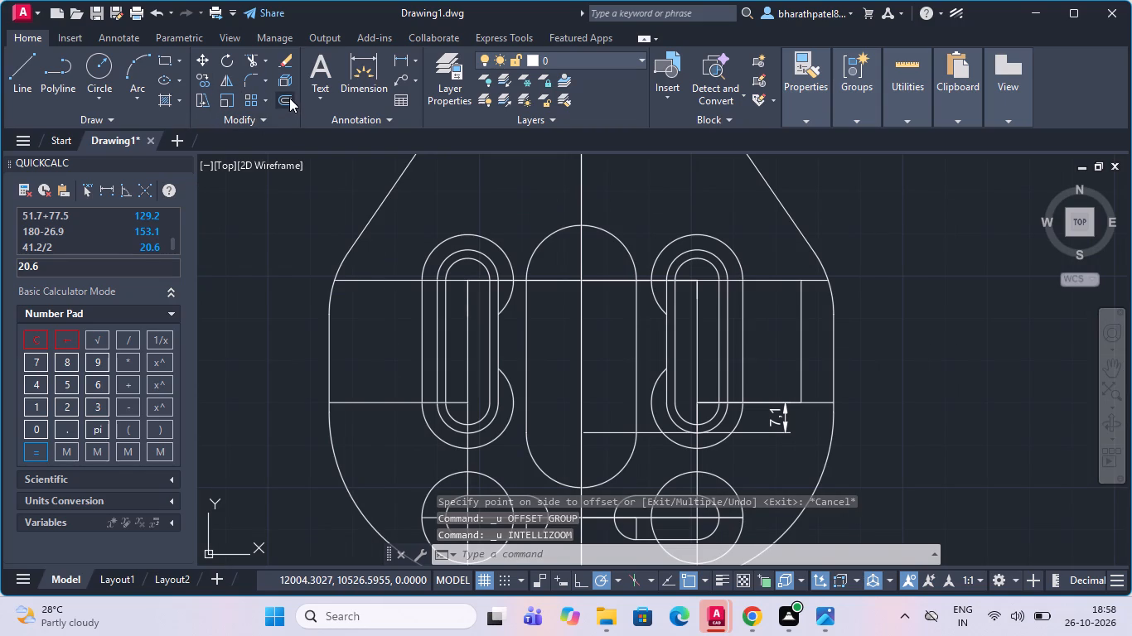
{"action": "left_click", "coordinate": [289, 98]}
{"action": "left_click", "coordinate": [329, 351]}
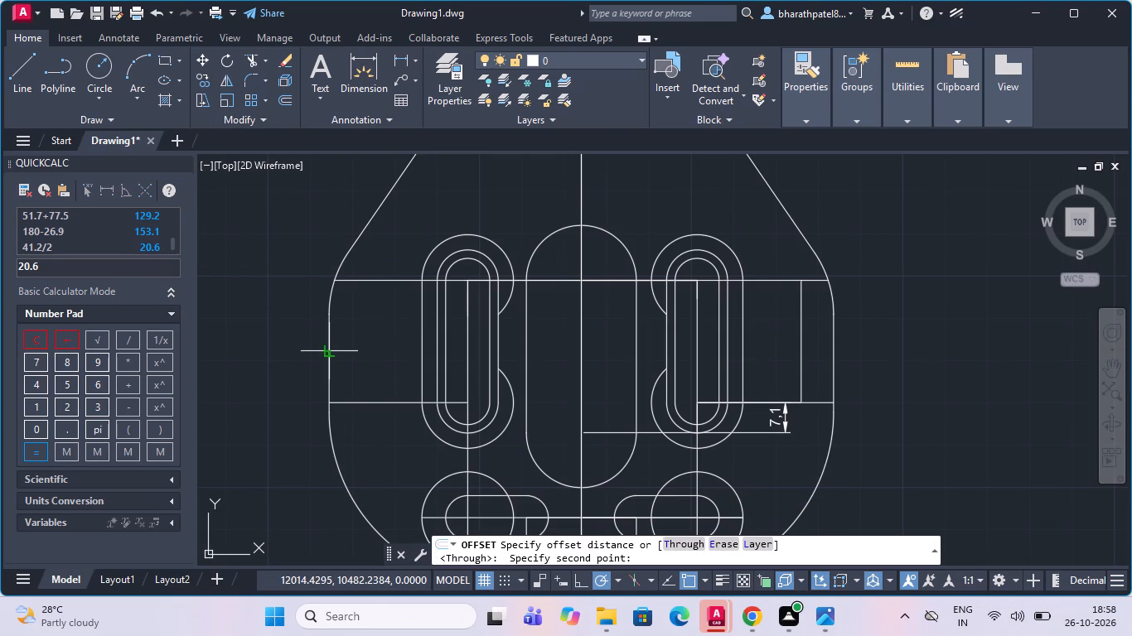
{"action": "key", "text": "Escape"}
Offset the left and right outline polylines 5 inward with the Offset command.
{"action": "left_click", "coordinate": [330, 349]}
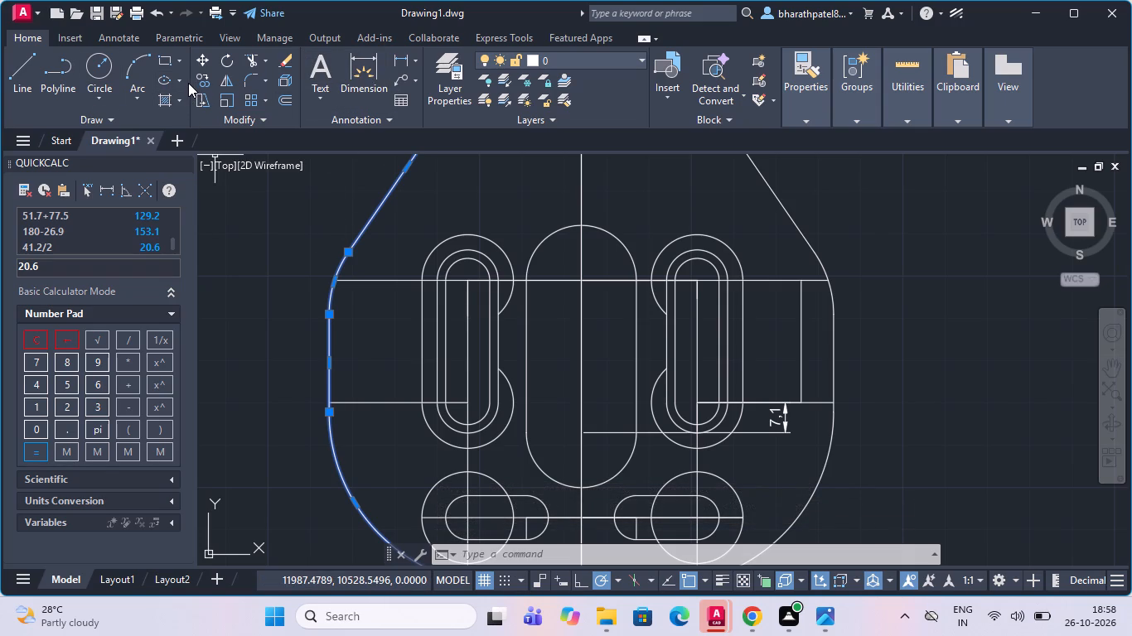
{"action": "left_click", "coordinate": [283, 103]}
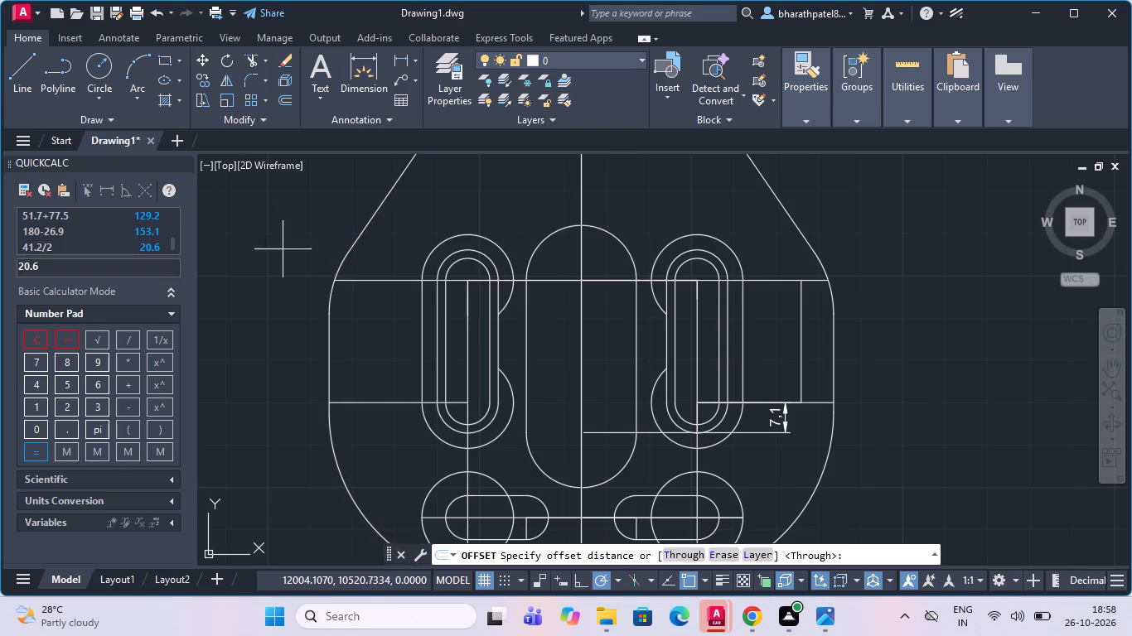
{"action": "scroll", "coordinate": [328, 348], "scroll_direction": "up", "scroll_amount": 2}
{"action": "left_click", "coordinate": [329, 336]}
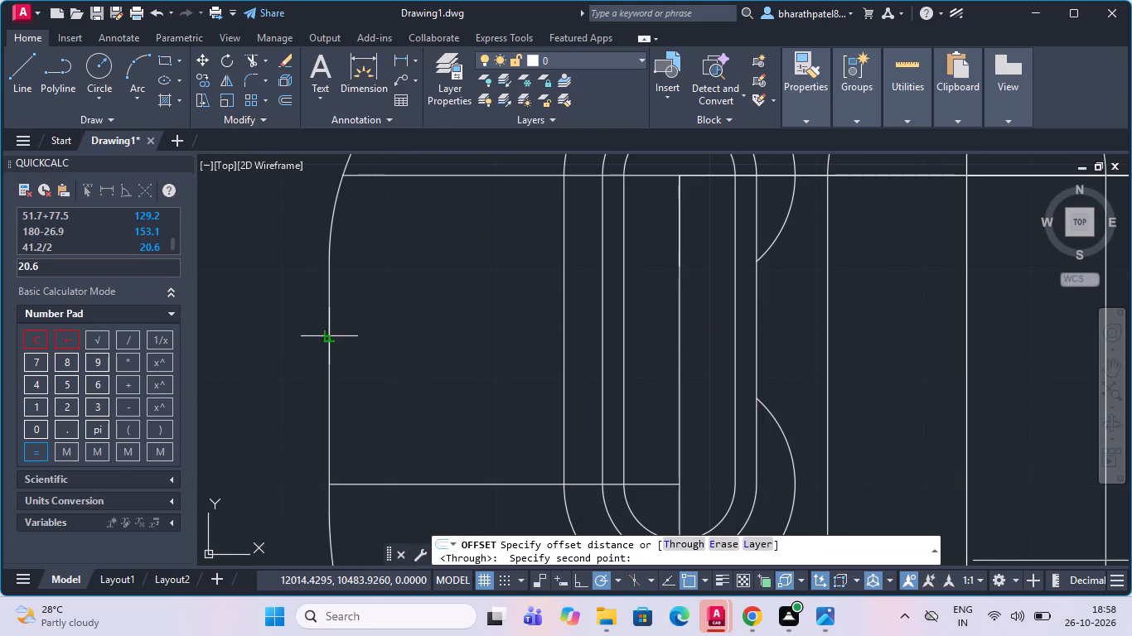
{"action": "key", "text": "5"}
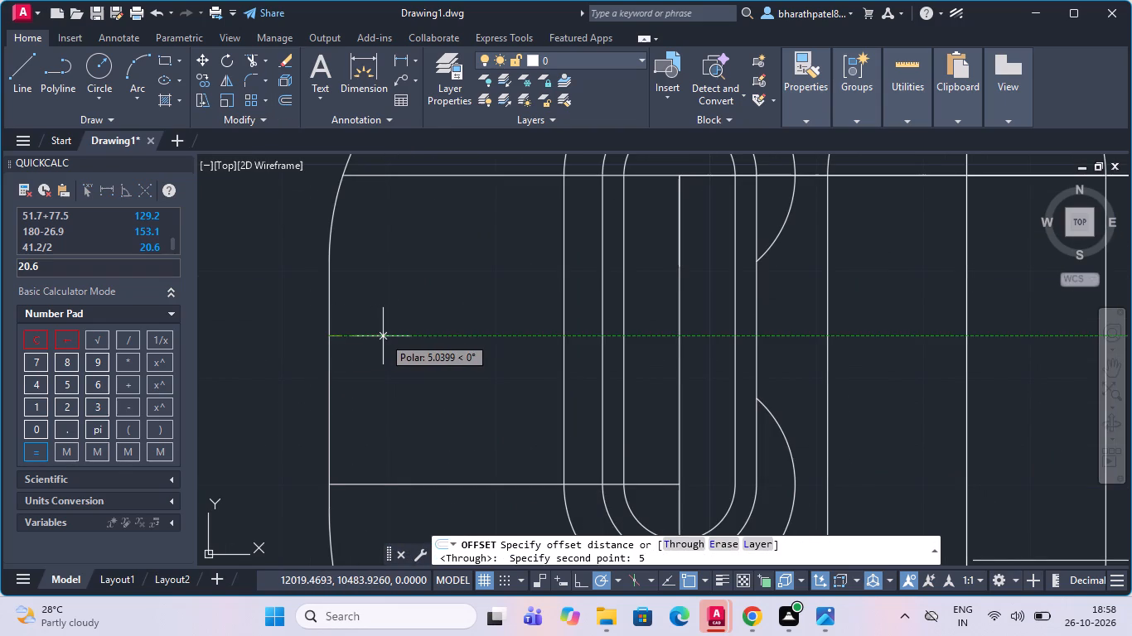
{"action": "key", "text": "Return"}
{"action": "left_click", "coordinate": [383, 336]}
{"action": "left_click", "coordinate": [418, 335]}
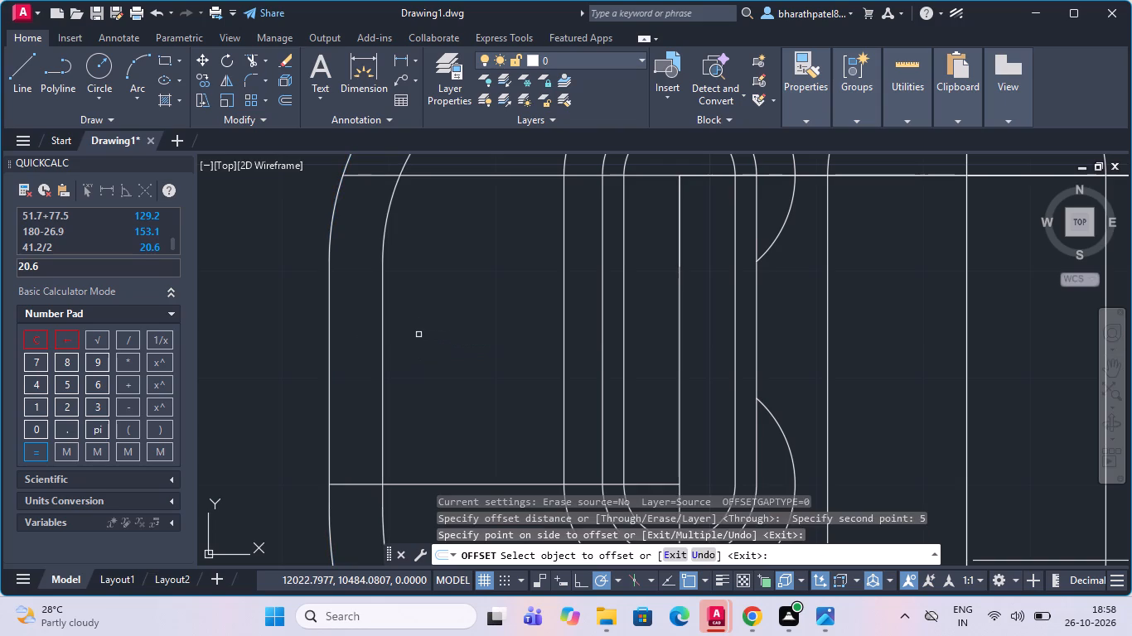
{"action": "scroll", "coordinate": [418, 335], "scroll_direction": "down", "scroll_amount": 3}
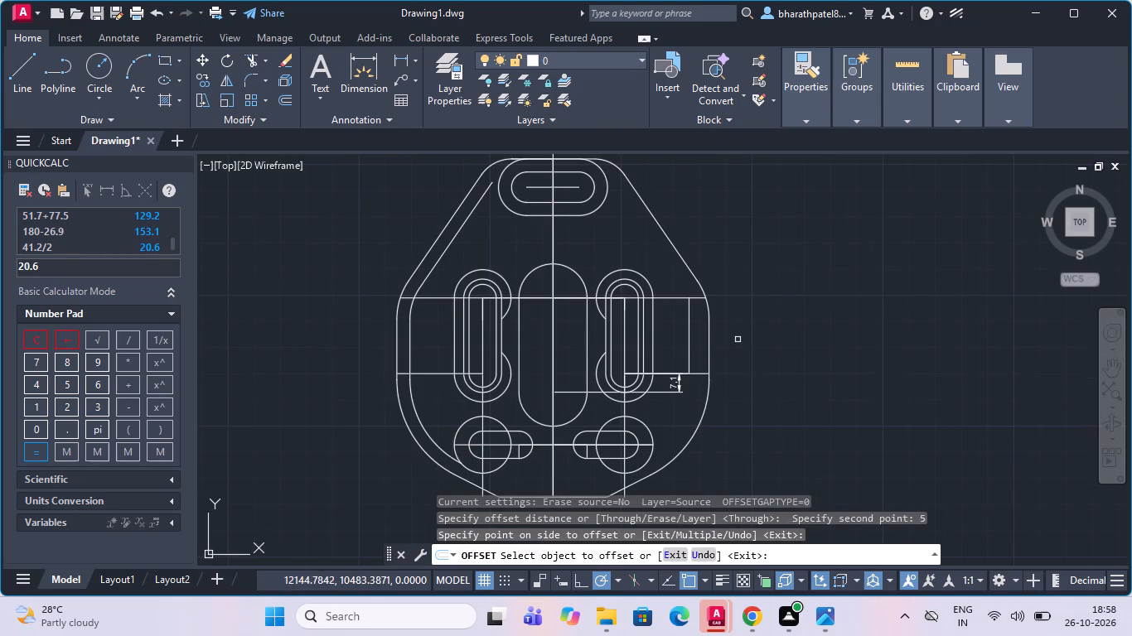
{"action": "left_click", "coordinate": [708, 340]}
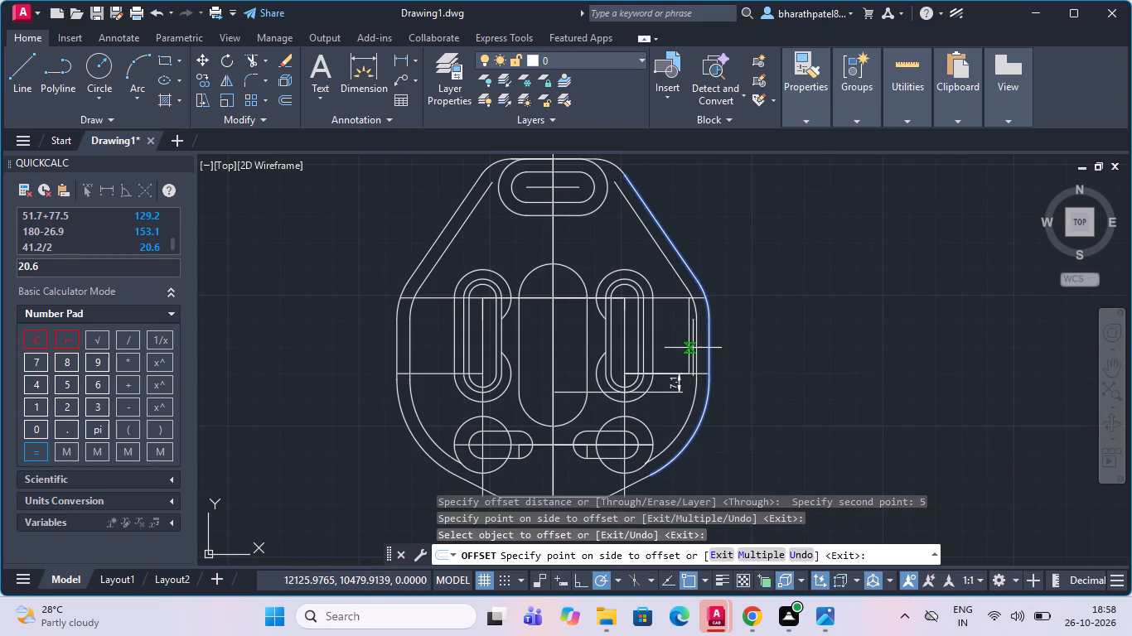
{"action": "left_click", "coordinate": [696, 347]}
{"action": "scroll", "coordinate": [698, 340], "scroll_direction": "up", "scroll_amount": 3}
{"action": "scroll", "coordinate": [665, 331], "scroll_direction": "down", "scroll_amount": 3}
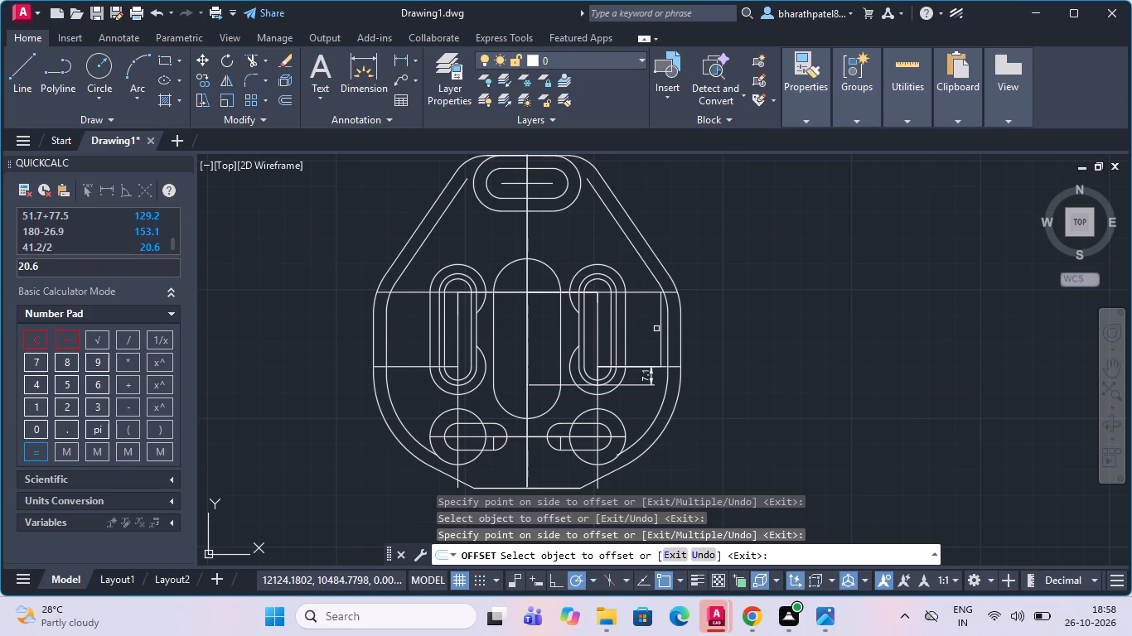
Delete the short vertical construction line just inside the plate's right inner offset, between the two horizontal lines.
{"action": "left_click", "coordinate": [660, 332]}
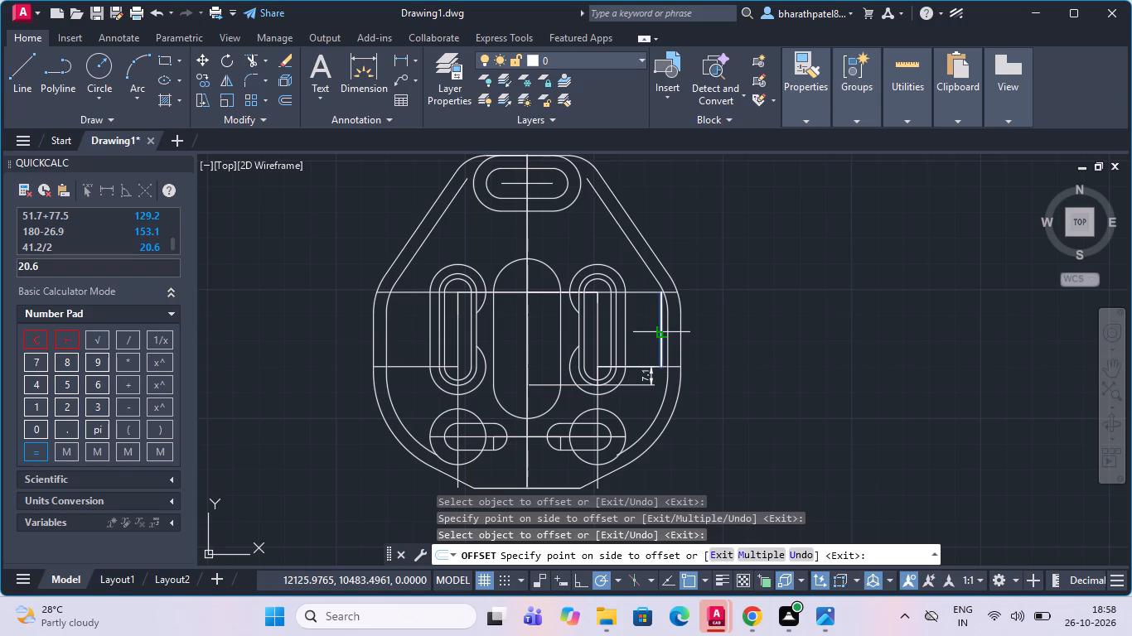
{"action": "key", "text": "Delete"}
{"action": "key", "text": "Escape"}
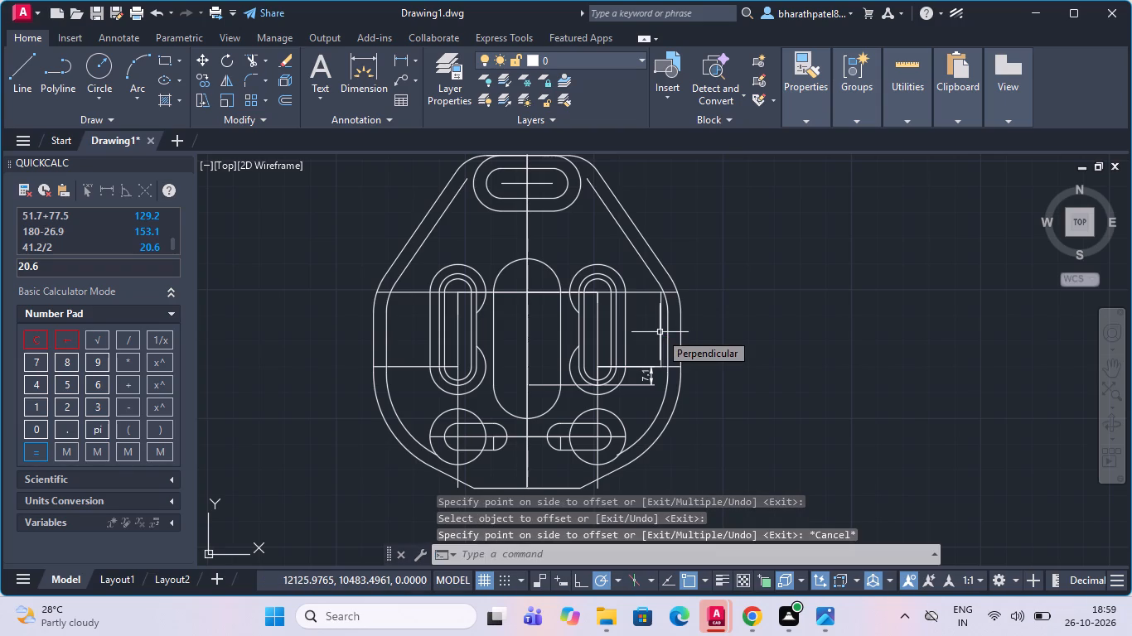
{"action": "left_click", "coordinate": [660, 332]}
{"action": "key", "text": "Delete"}
{"action": "key", "text": "Delete"}
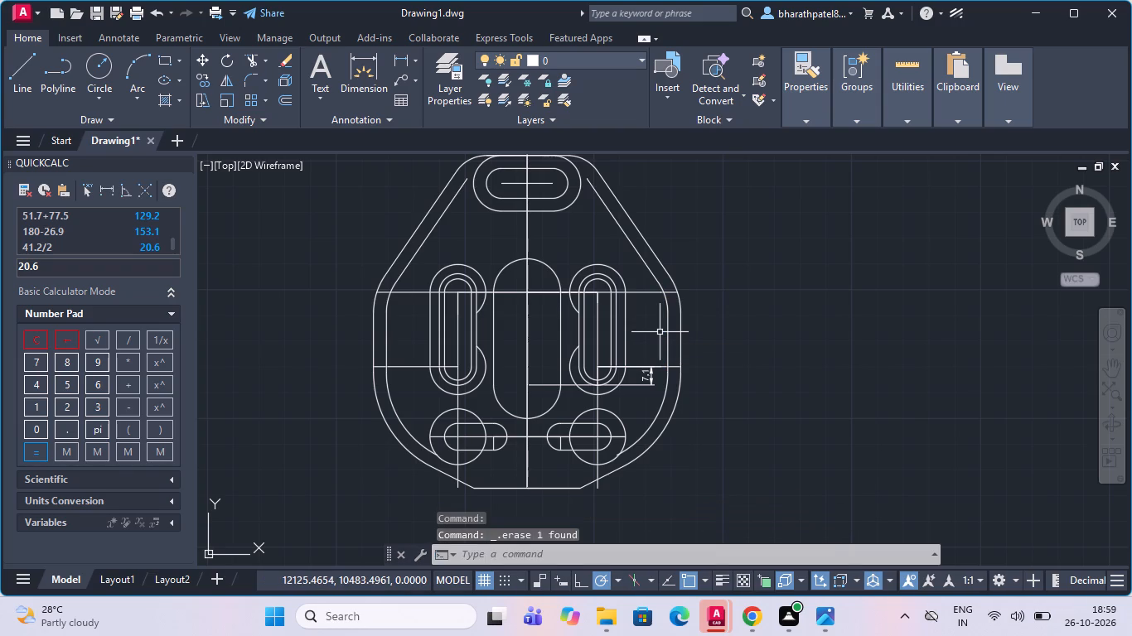
Trim the two horizontal construction lines between the outer outline and its inner offset on the plate's left side.
{"action": "scroll", "coordinate": [639, 336], "scroll_direction": "down", "scroll_amount": 1}
{"action": "scroll", "coordinate": [655, 309], "scroll_direction": "up", "scroll_amount": 4}
{"action": "scroll", "coordinate": [640, 294], "scroll_direction": "down", "scroll_amount": 3}
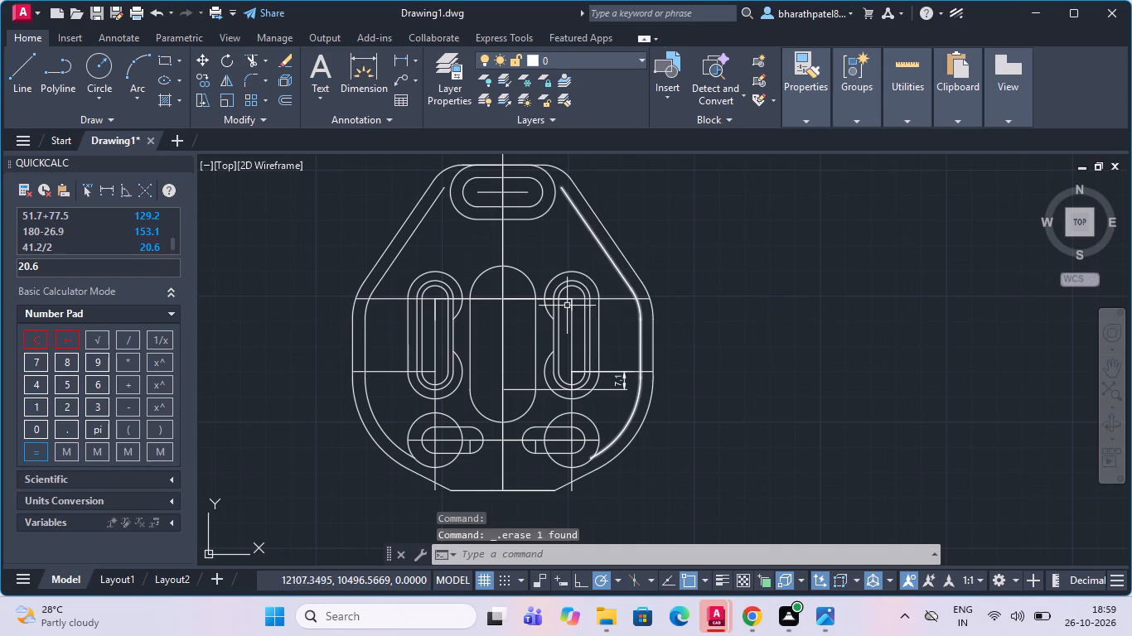
{"action": "left_click", "coordinate": [244, 59]}
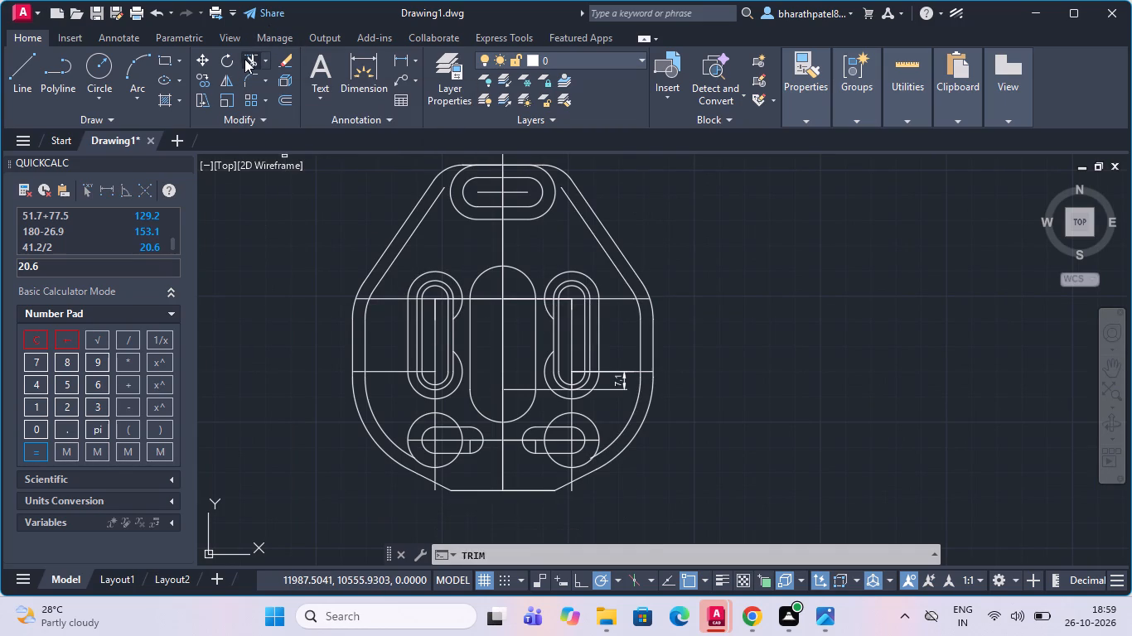
{"action": "scroll", "coordinate": [373, 317], "scroll_direction": "up", "scroll_amount": 3}
{"action": "left_click_drag", "start_coordinate": [346, 205], "coordinate": [322, 238]}
{"action": "left_click", "coordinate": [304, 273]}
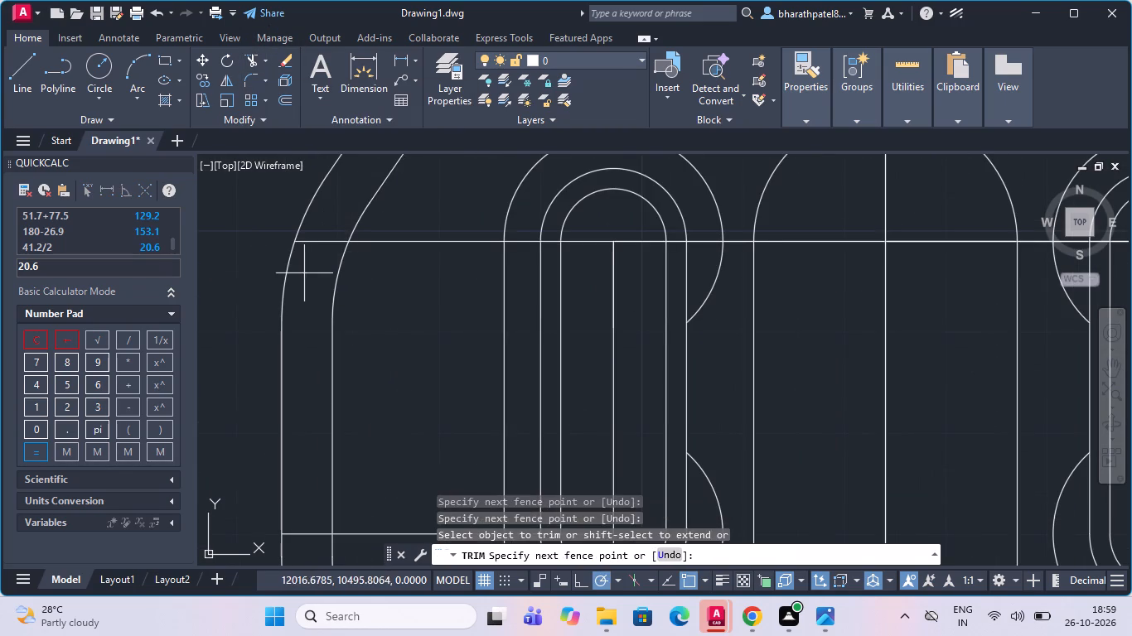
{"action": "left_click", "coordinate": [323, 228]}
{"action": "scroll", "coordinate": [323, 228], "scroll_direction": "down", "scroll_amount": 2}
{"action": "scroll", "coordinate": [303, 357], "scroll_direction": "up", "scroll_amount": 2}
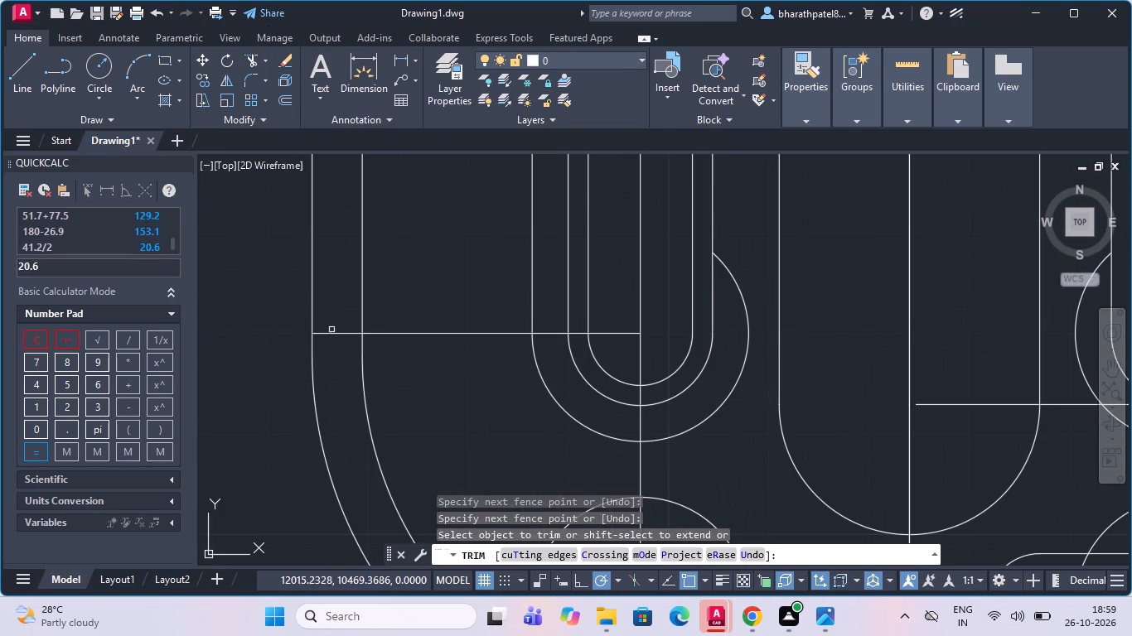
{"action": "left_click_drag", "start_coordinate": [337, 316], "coordinate": [337, 333]}
{"action": "left_click", "coordinate": [333, 356]}
{"action": "scroll", "coordinate": [337, 354], "scroll_direction": "down", "scroll_amount": 3}
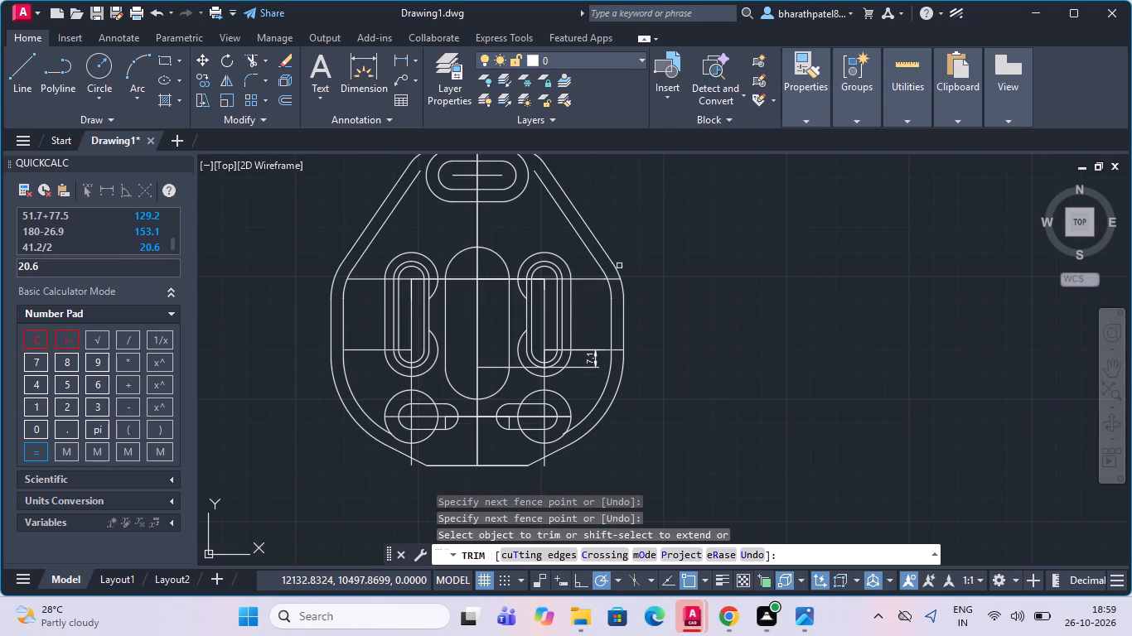
Trim the two horizontal construction lines between the inner offset and outer outline on the plate's right side.
{"action": "scroll", "coordinate": [622, 284], "scroll_direction": "up", "scroll_amount": 3}
{"action": "left_click", "coordinate": [558, 242]}
{"action": "left_click", "coordinate": [574, 299]}
{"action": "scroll", "coordinate": [574, 299], "scroll_direction": "down", "scroll_amount": 3}
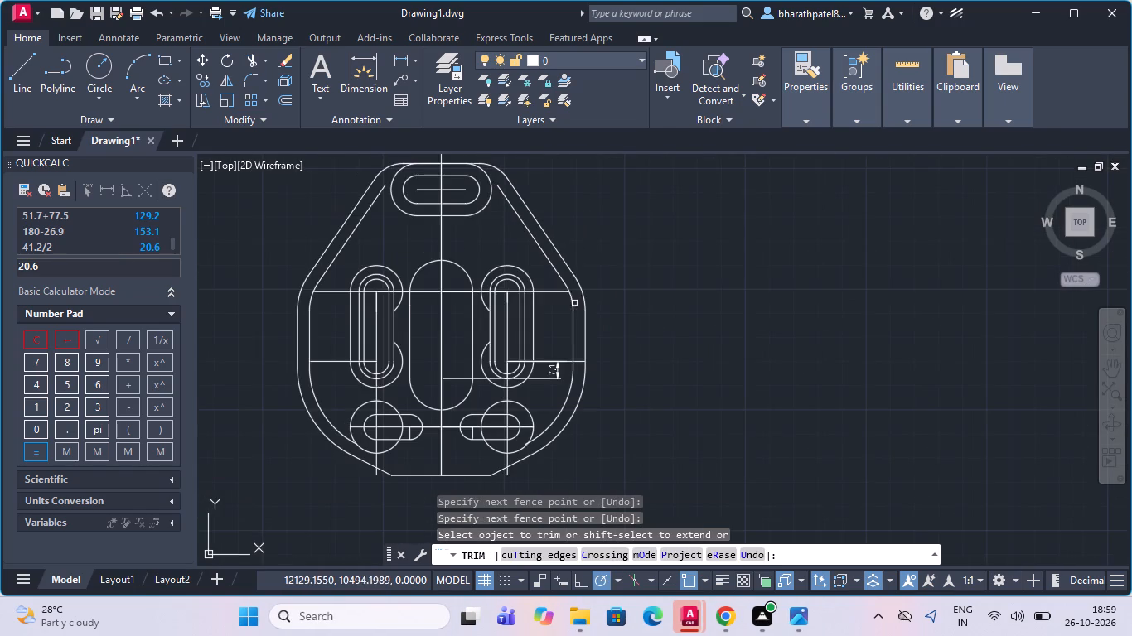
{"action": "scroll", "coordinate": [576, 383], "scroll_direction": "up", "scroll_amount": 4}
{"action": "left_click_drag", "start_coordinate": [583, 223], "coordinate": [583, 238]}
{"action": "left_click", "coordinate": [582, 305]}
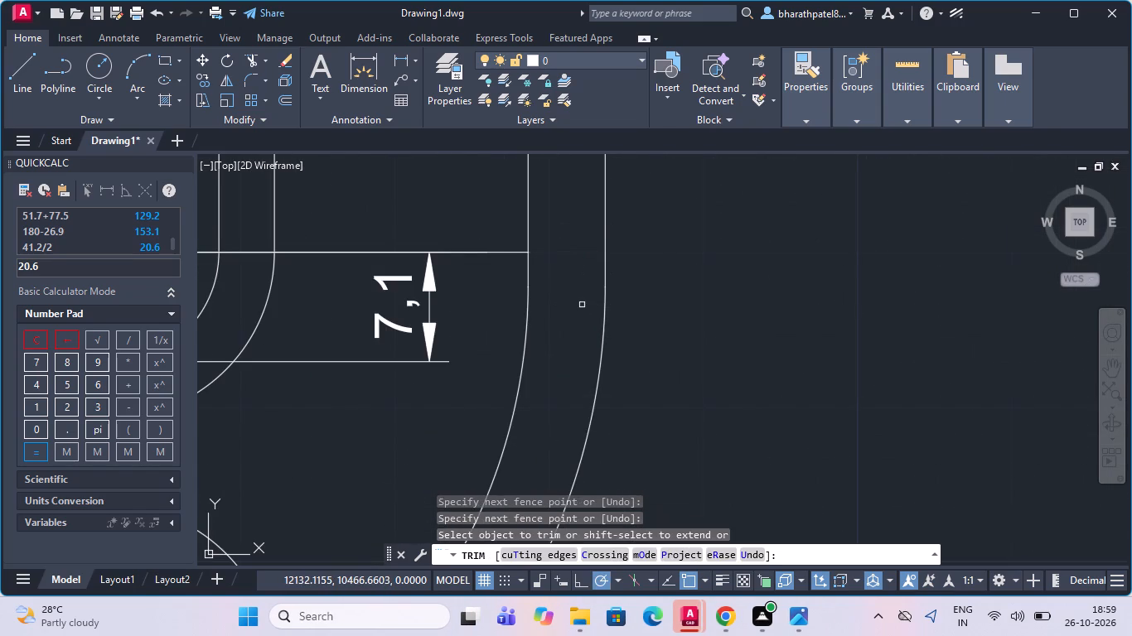
Trim the ends of the left and right vertical construction lines that extend past the plate's sloped bottom edges.
{"action": "scroll", "coordinate": [582, 305], "scroll_direction": "down", "scroll_amount": 4}
{"action": "scroll", "coordinate": [704, 287], "scroll_direction": "down", "scroll_amount": 2}
{"action": "scroll", "coordinate": [649, 183], "scroll_direction": "up", "scroll_amount": 2}
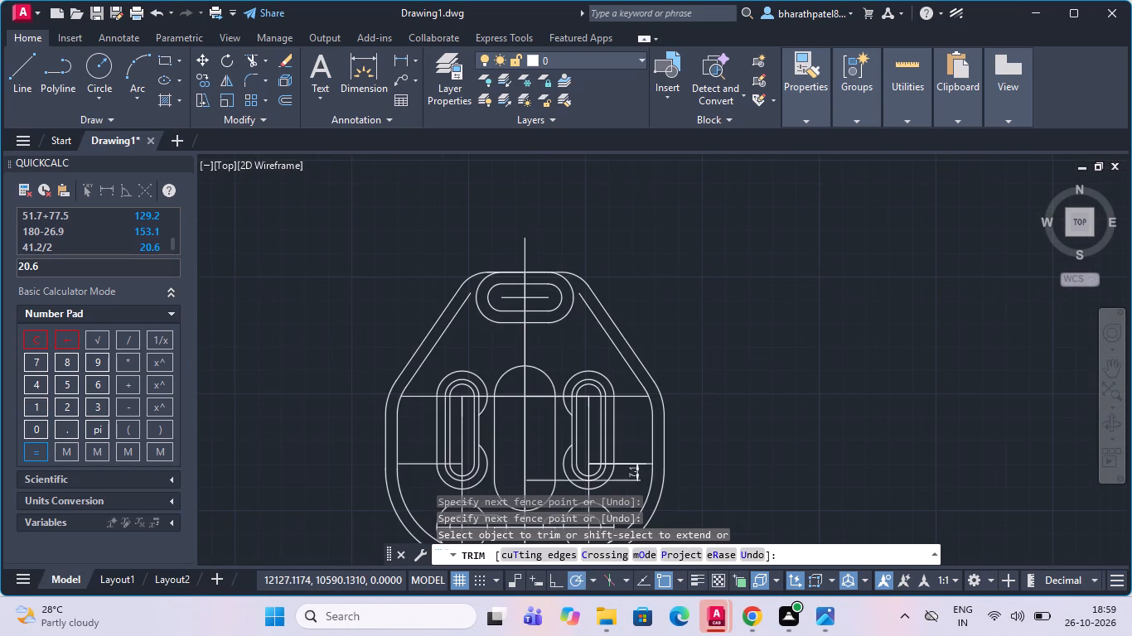
{"action": "scroll", "coordinate": [631, 213], "scroll_direction": "down", "scroll_amount": 1}
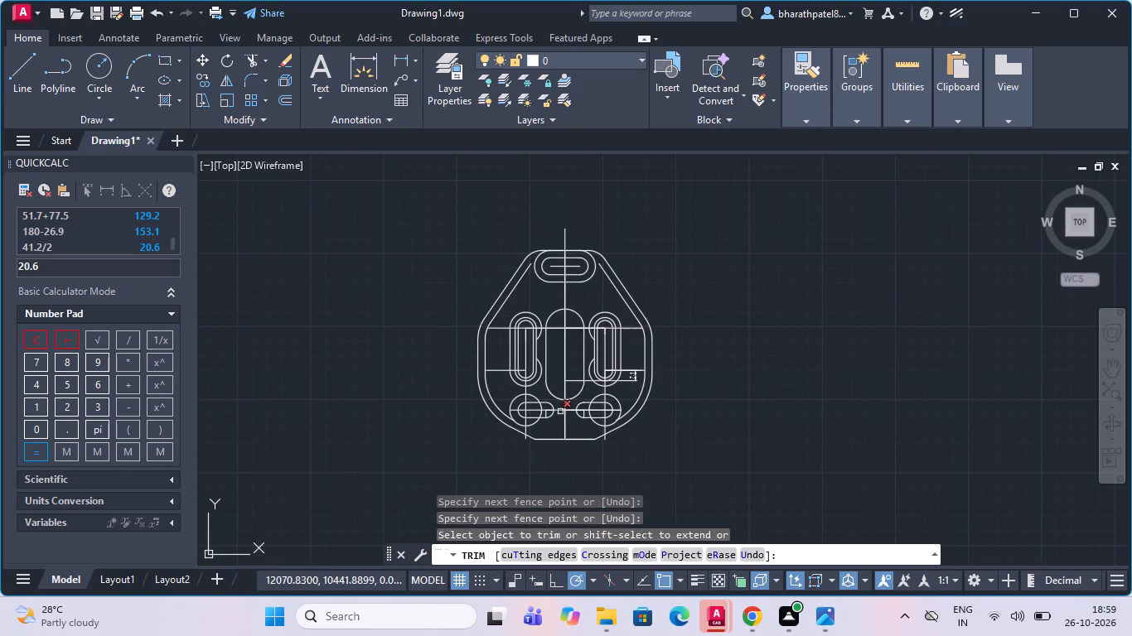
{"action": "scroll", "coordinate": [525, 450], "scroll_direction": "up", "scroll_amount": 5}
{"action": "left_click", "coordinate": [499, 325]}
{"action": "scroll", "coordinate": [500, 348], "scroll_direction": "down", "scroll_amount": 4}
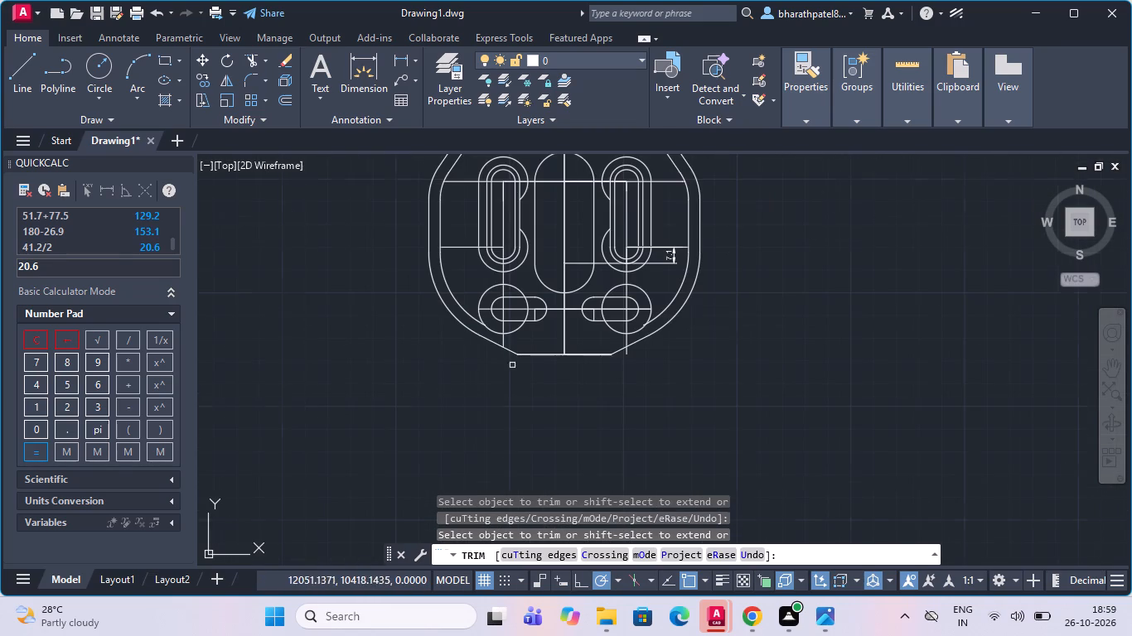
{"action": "left_click", "coordinate": [627, 354]}
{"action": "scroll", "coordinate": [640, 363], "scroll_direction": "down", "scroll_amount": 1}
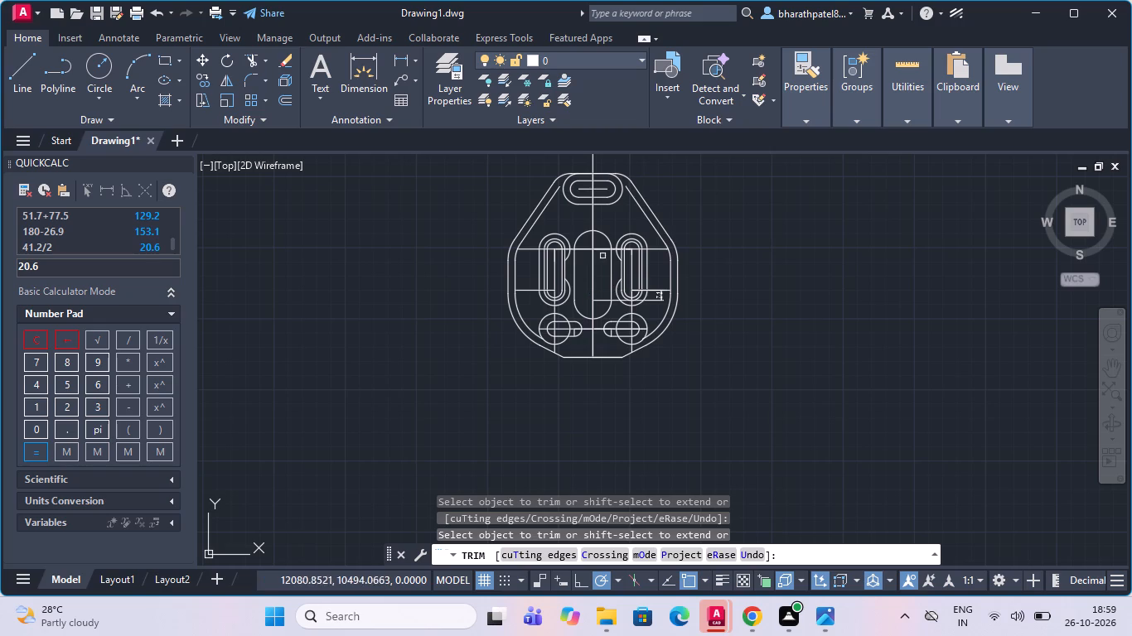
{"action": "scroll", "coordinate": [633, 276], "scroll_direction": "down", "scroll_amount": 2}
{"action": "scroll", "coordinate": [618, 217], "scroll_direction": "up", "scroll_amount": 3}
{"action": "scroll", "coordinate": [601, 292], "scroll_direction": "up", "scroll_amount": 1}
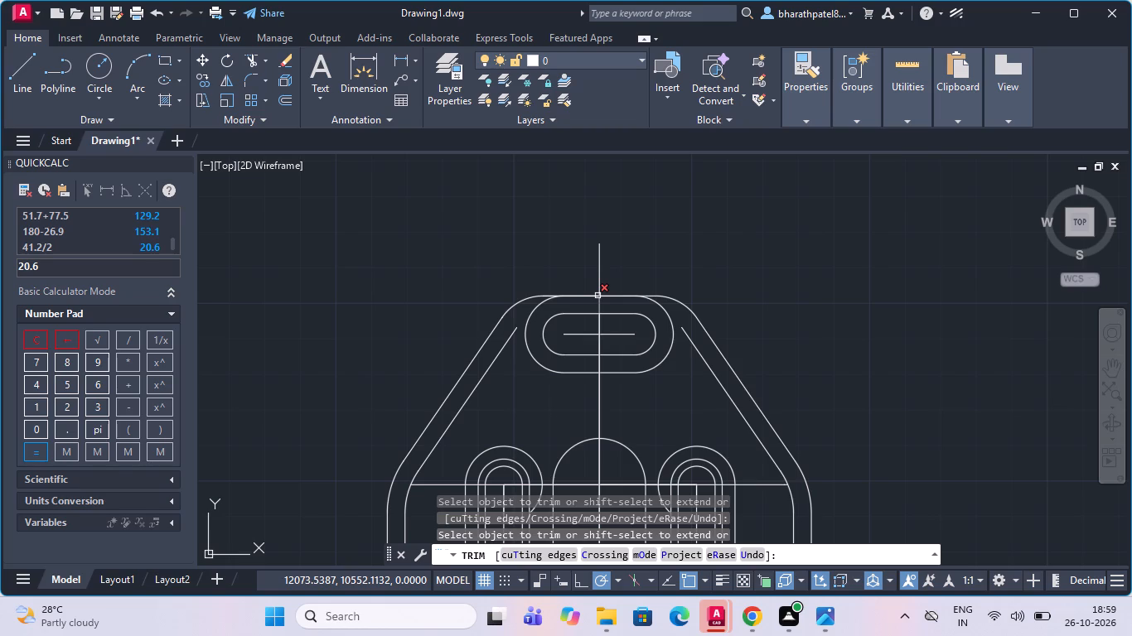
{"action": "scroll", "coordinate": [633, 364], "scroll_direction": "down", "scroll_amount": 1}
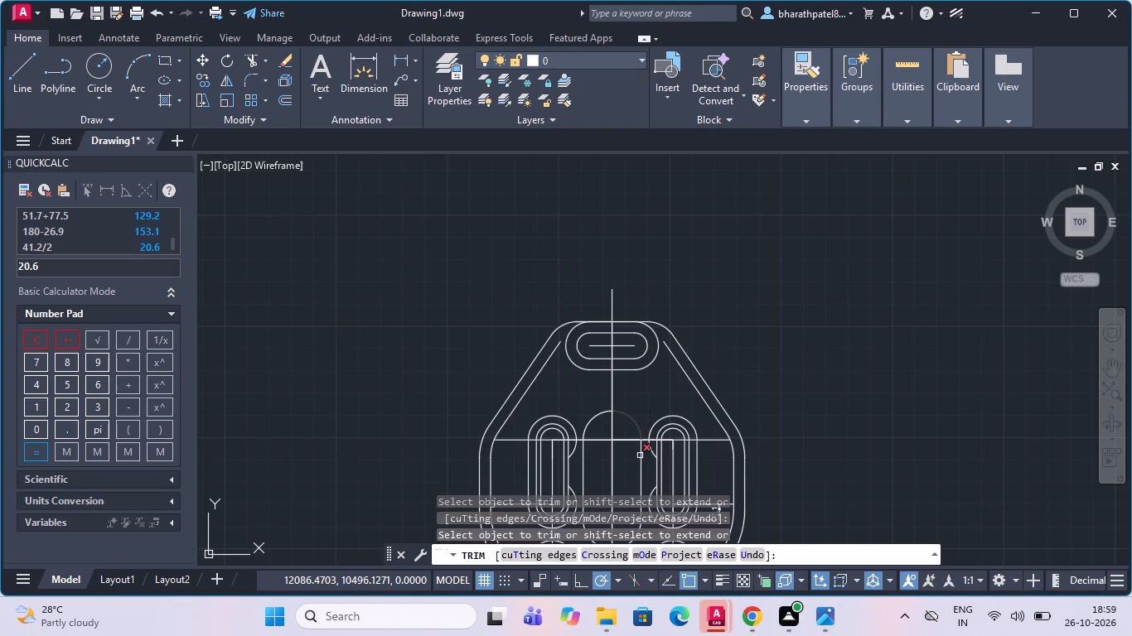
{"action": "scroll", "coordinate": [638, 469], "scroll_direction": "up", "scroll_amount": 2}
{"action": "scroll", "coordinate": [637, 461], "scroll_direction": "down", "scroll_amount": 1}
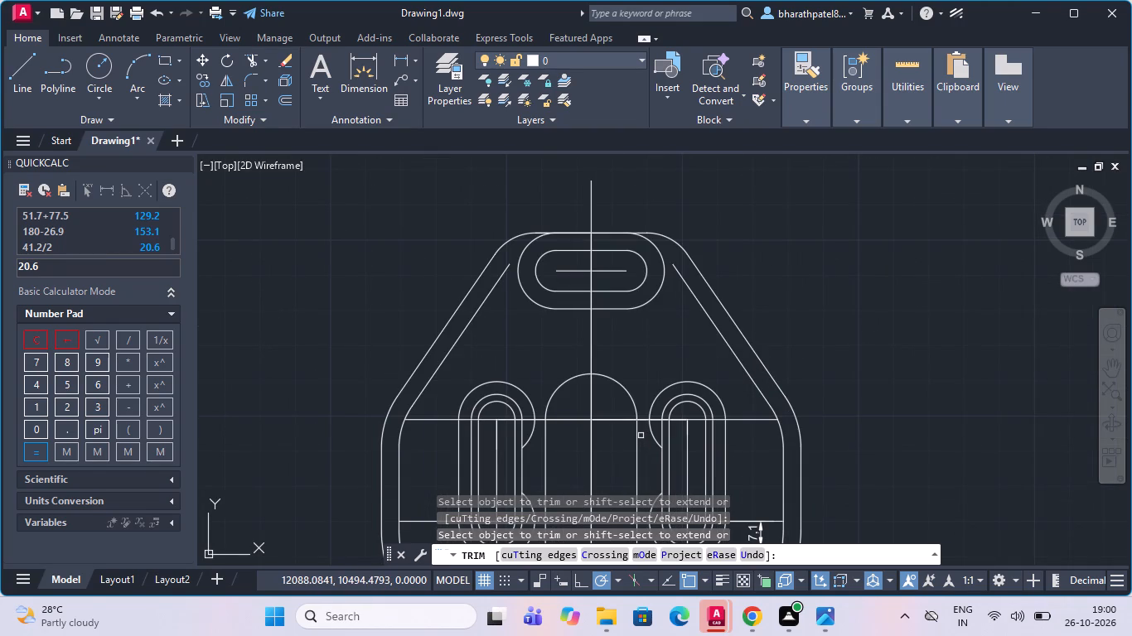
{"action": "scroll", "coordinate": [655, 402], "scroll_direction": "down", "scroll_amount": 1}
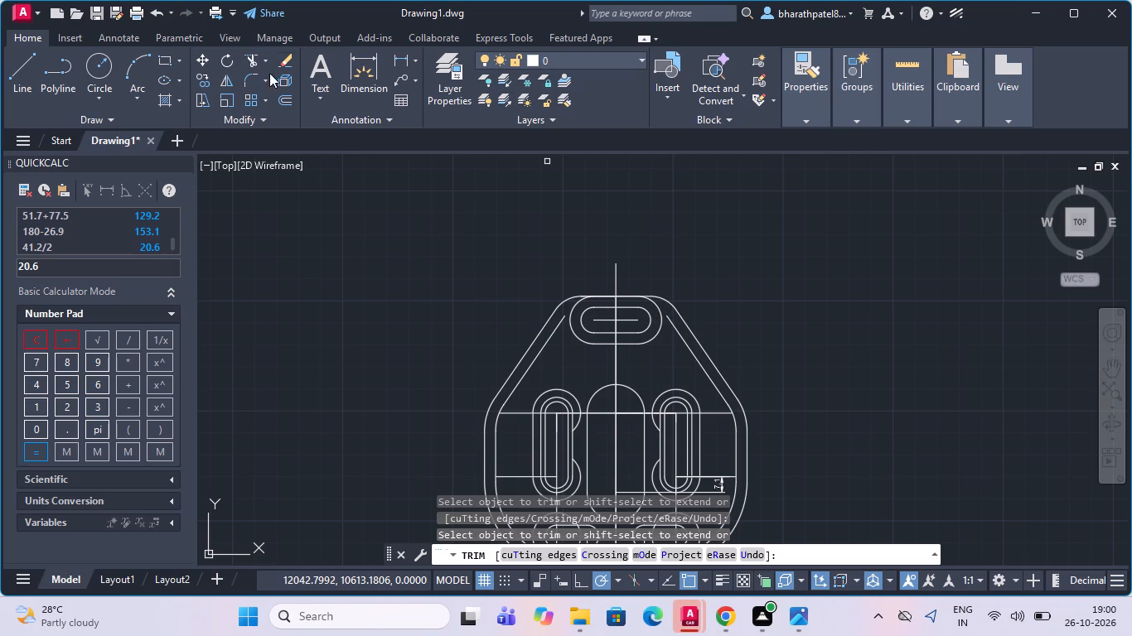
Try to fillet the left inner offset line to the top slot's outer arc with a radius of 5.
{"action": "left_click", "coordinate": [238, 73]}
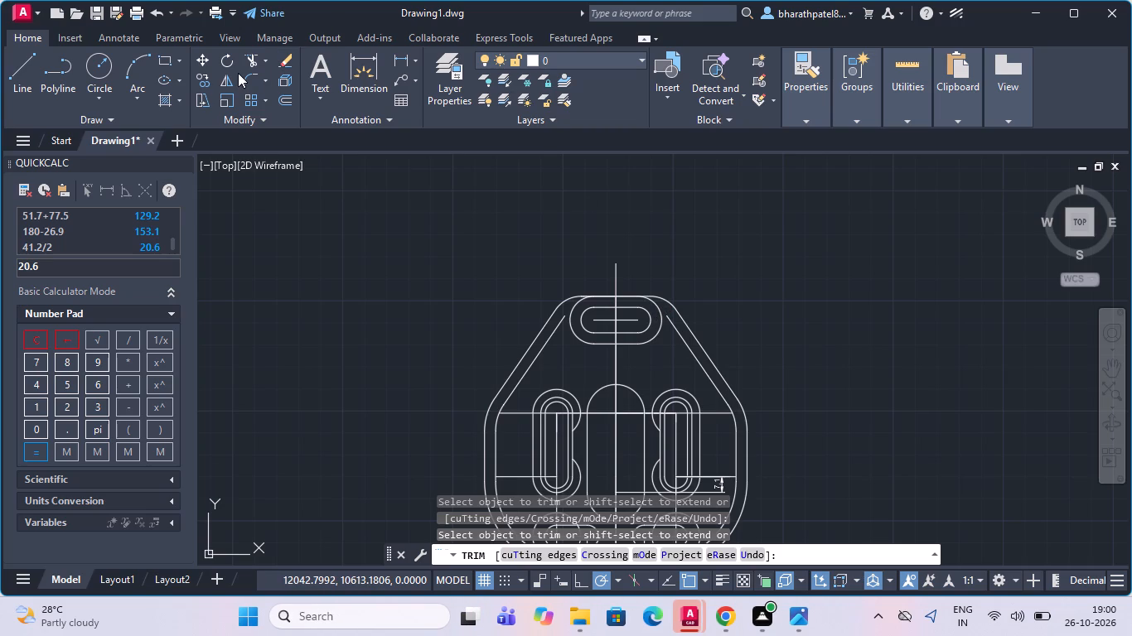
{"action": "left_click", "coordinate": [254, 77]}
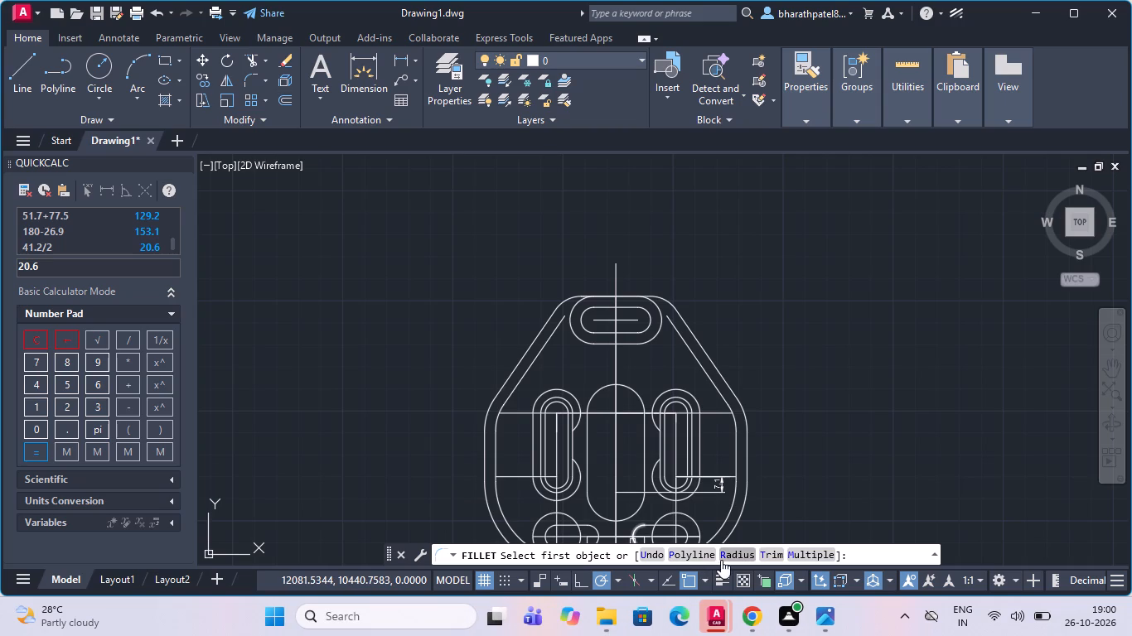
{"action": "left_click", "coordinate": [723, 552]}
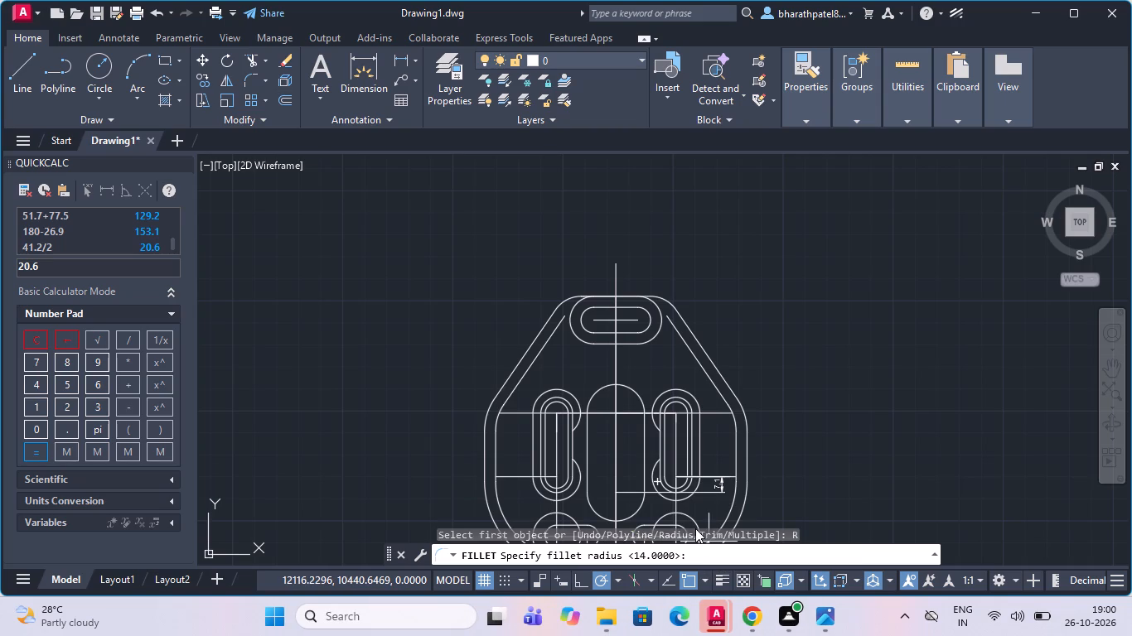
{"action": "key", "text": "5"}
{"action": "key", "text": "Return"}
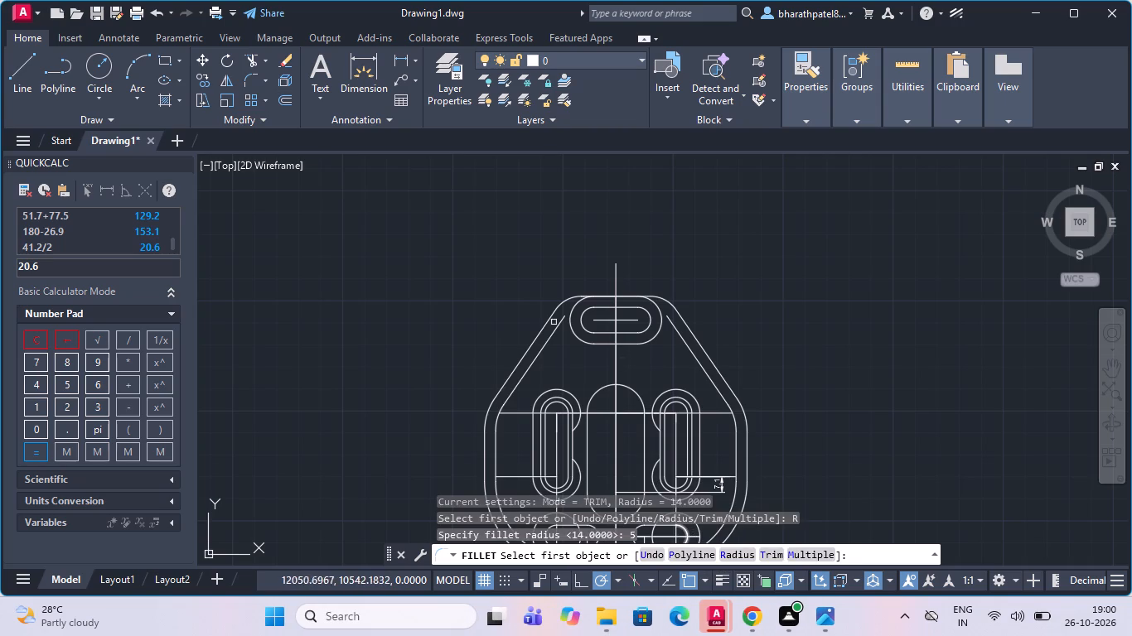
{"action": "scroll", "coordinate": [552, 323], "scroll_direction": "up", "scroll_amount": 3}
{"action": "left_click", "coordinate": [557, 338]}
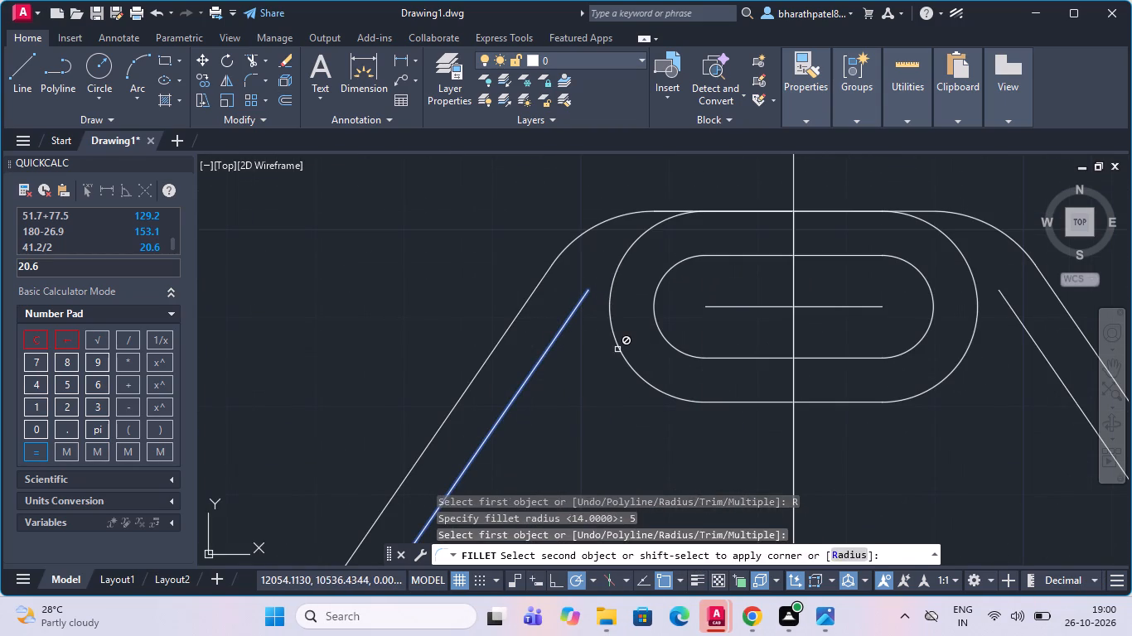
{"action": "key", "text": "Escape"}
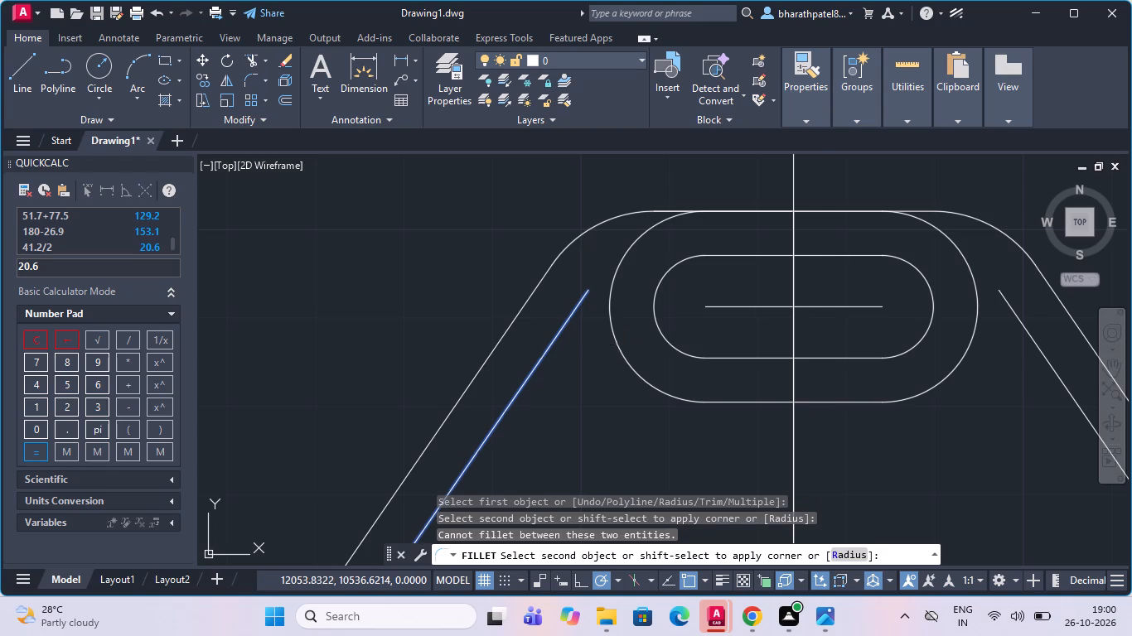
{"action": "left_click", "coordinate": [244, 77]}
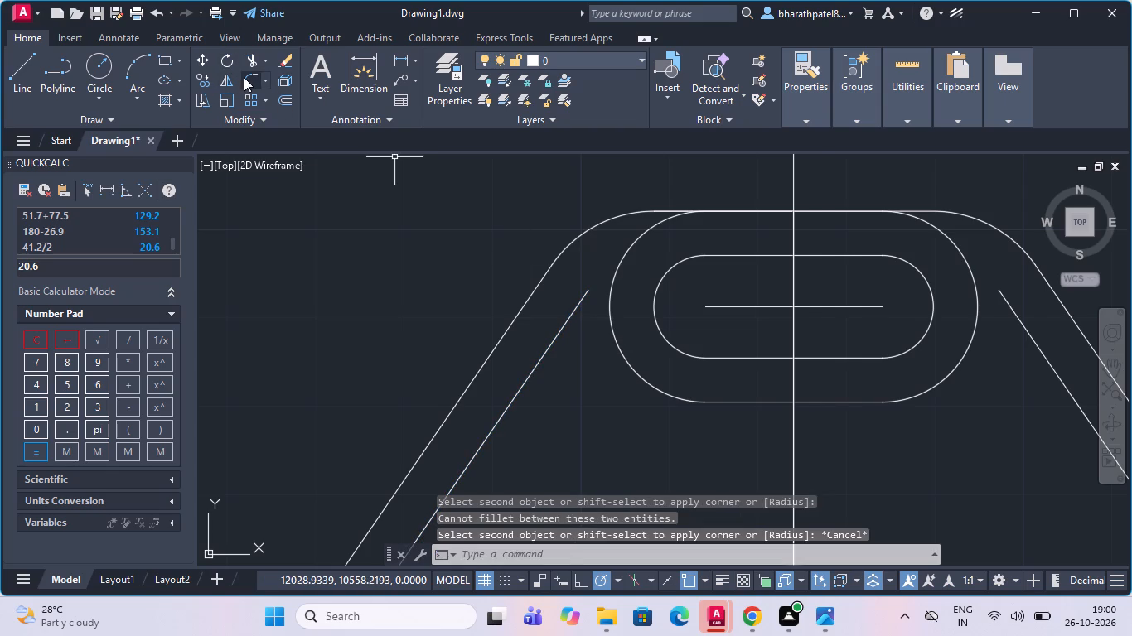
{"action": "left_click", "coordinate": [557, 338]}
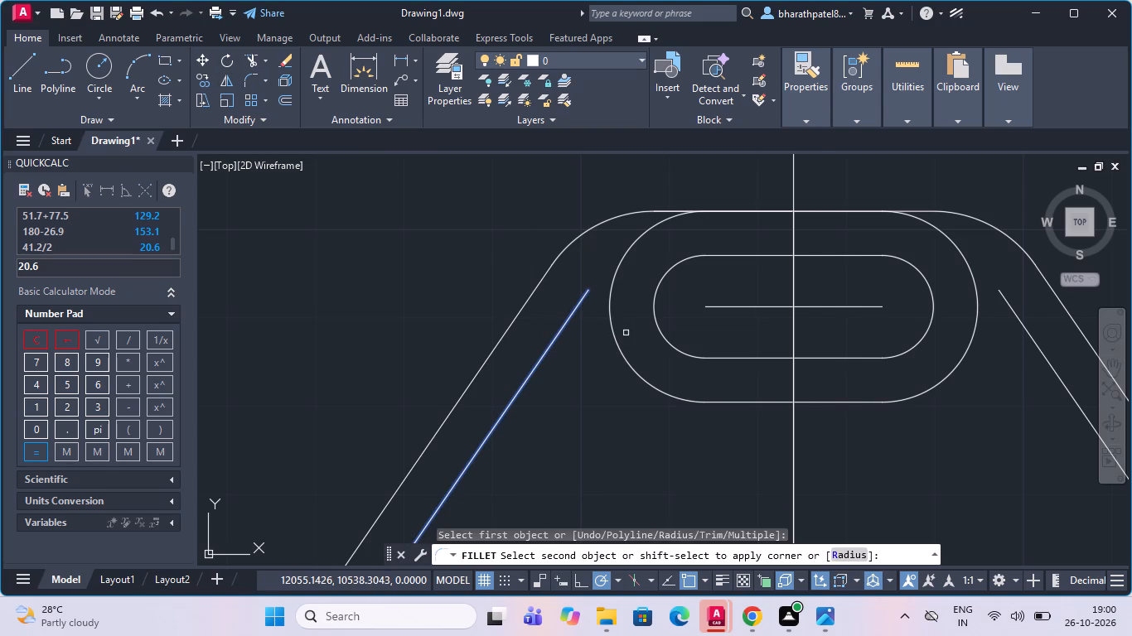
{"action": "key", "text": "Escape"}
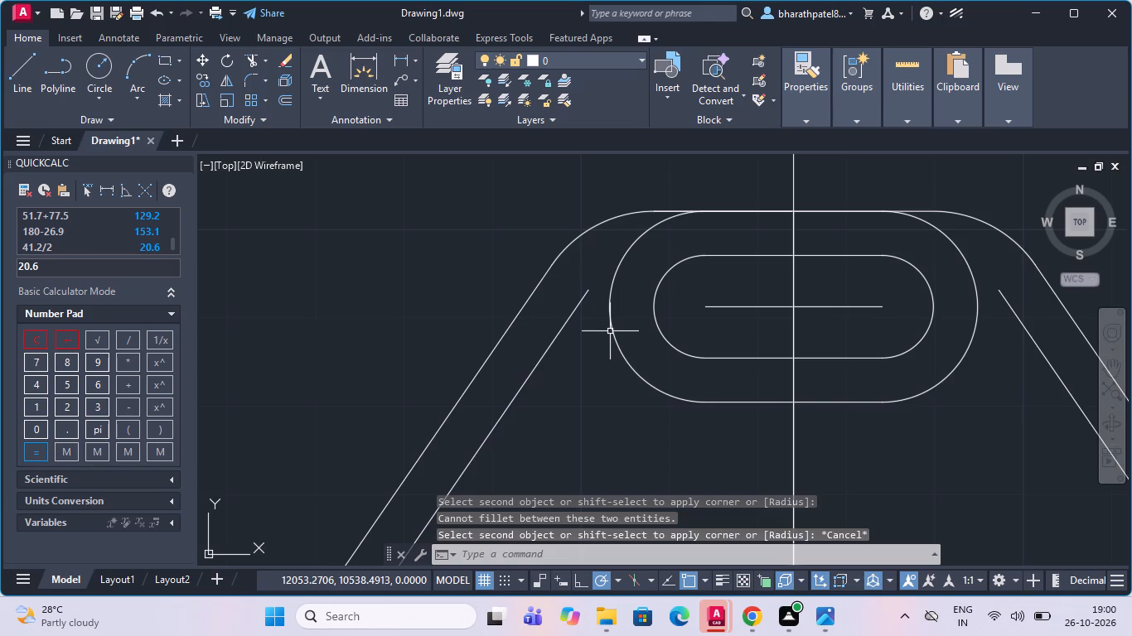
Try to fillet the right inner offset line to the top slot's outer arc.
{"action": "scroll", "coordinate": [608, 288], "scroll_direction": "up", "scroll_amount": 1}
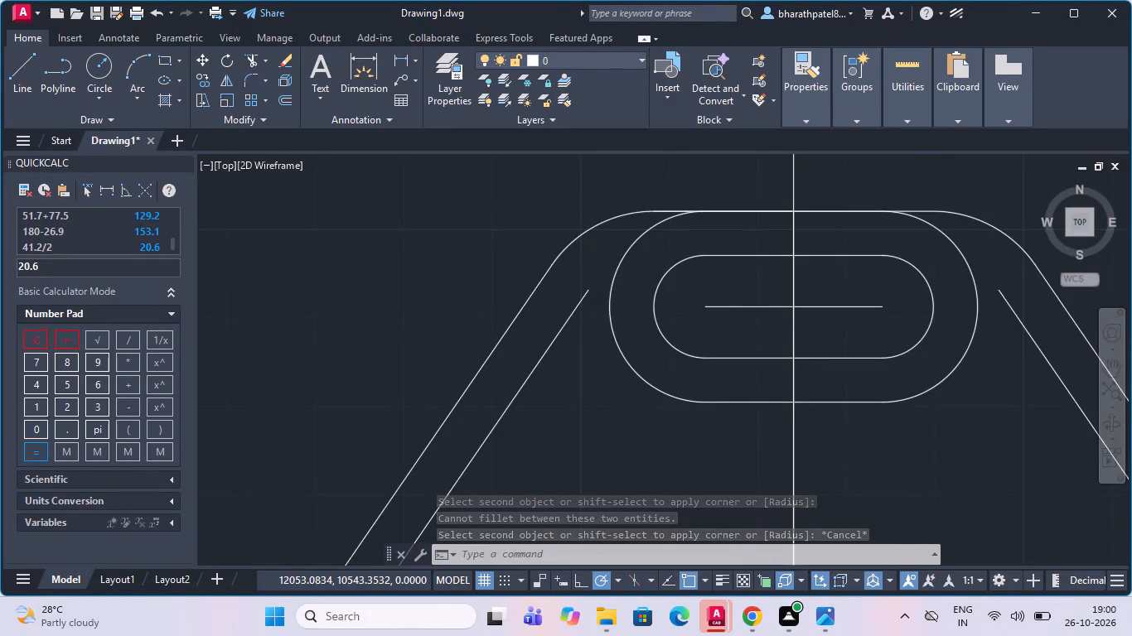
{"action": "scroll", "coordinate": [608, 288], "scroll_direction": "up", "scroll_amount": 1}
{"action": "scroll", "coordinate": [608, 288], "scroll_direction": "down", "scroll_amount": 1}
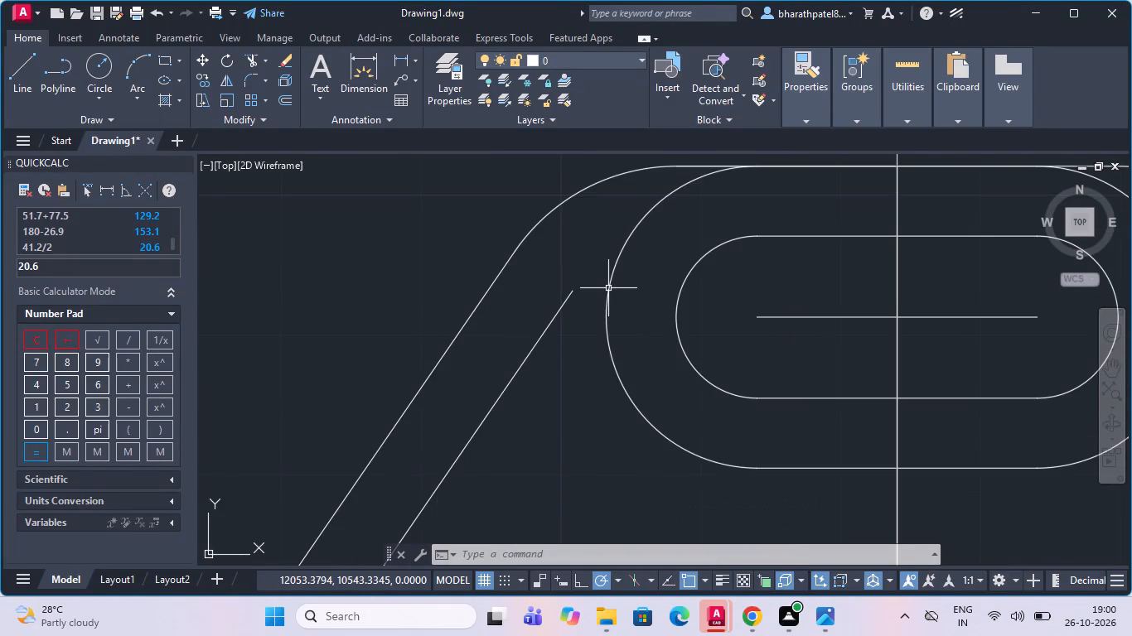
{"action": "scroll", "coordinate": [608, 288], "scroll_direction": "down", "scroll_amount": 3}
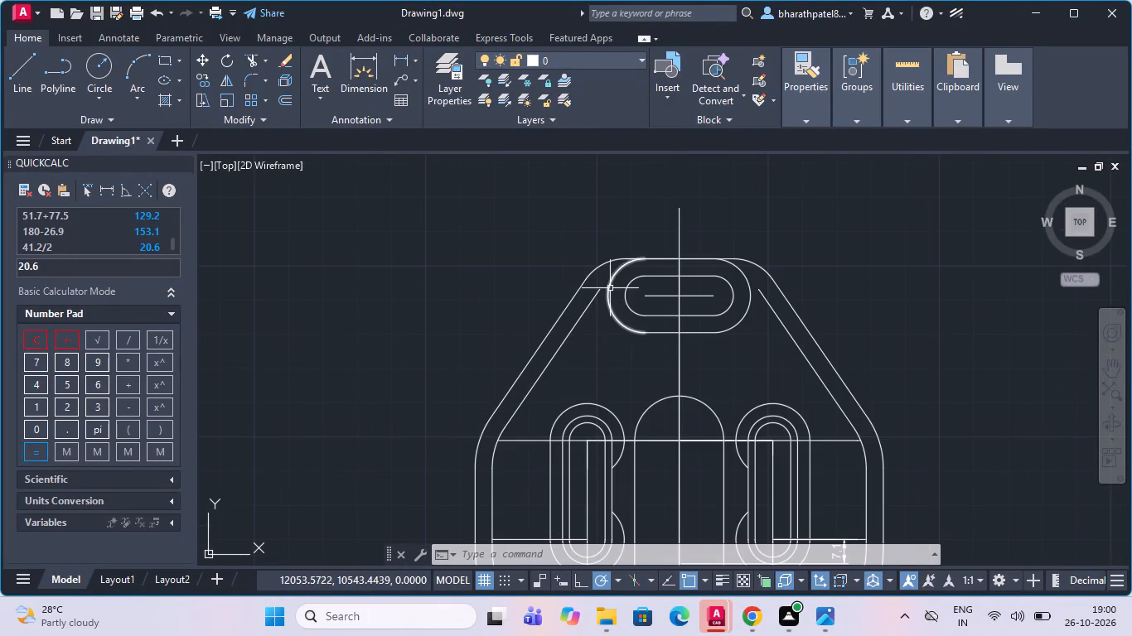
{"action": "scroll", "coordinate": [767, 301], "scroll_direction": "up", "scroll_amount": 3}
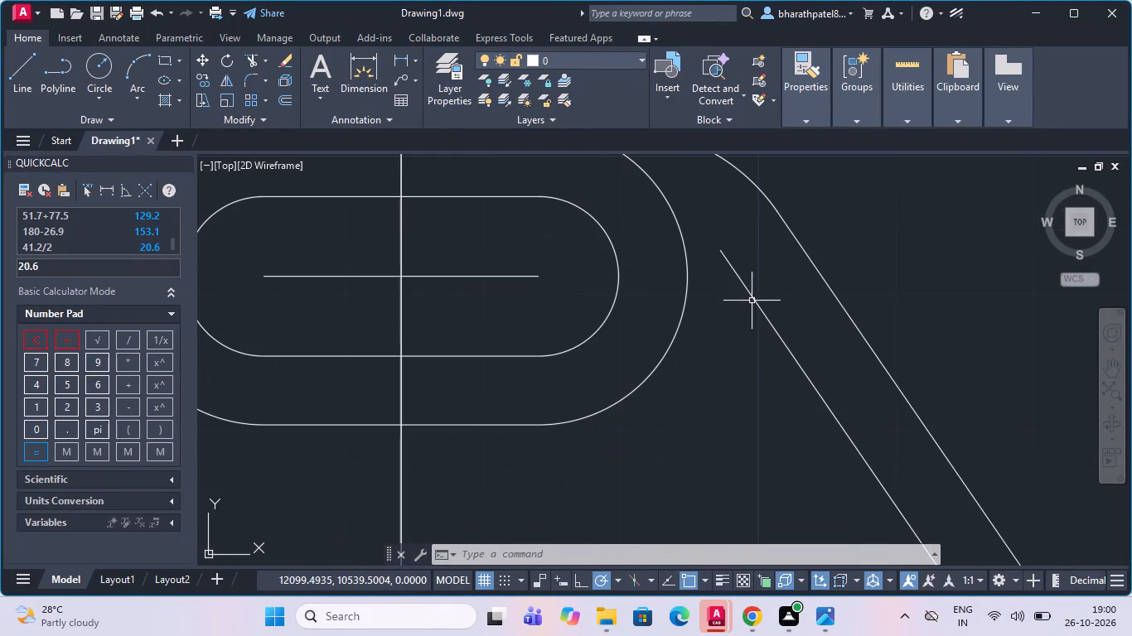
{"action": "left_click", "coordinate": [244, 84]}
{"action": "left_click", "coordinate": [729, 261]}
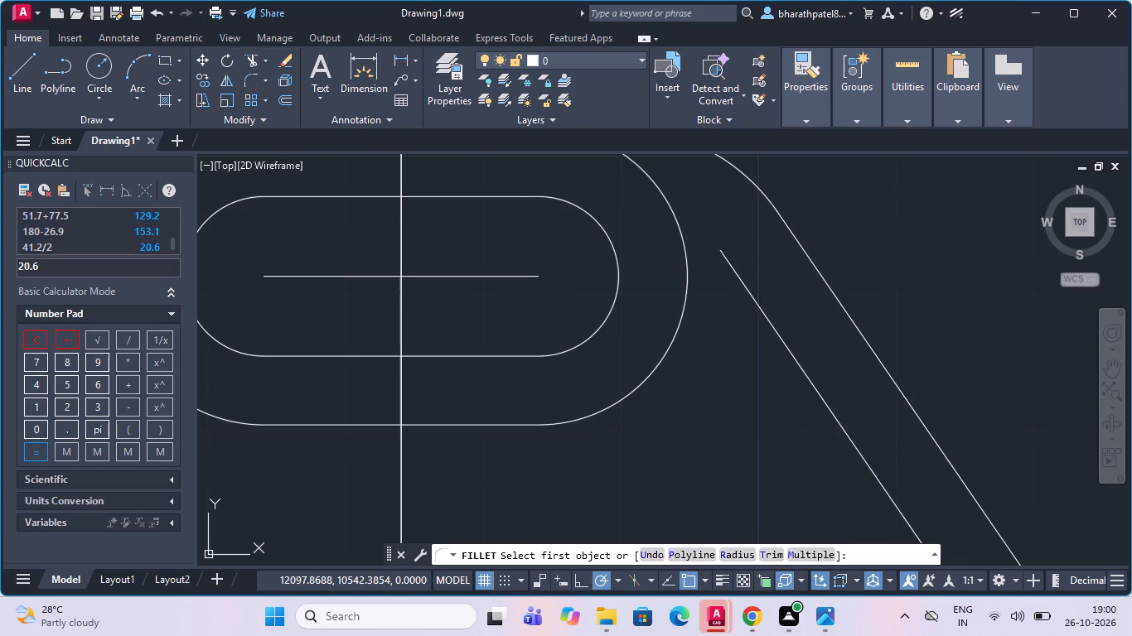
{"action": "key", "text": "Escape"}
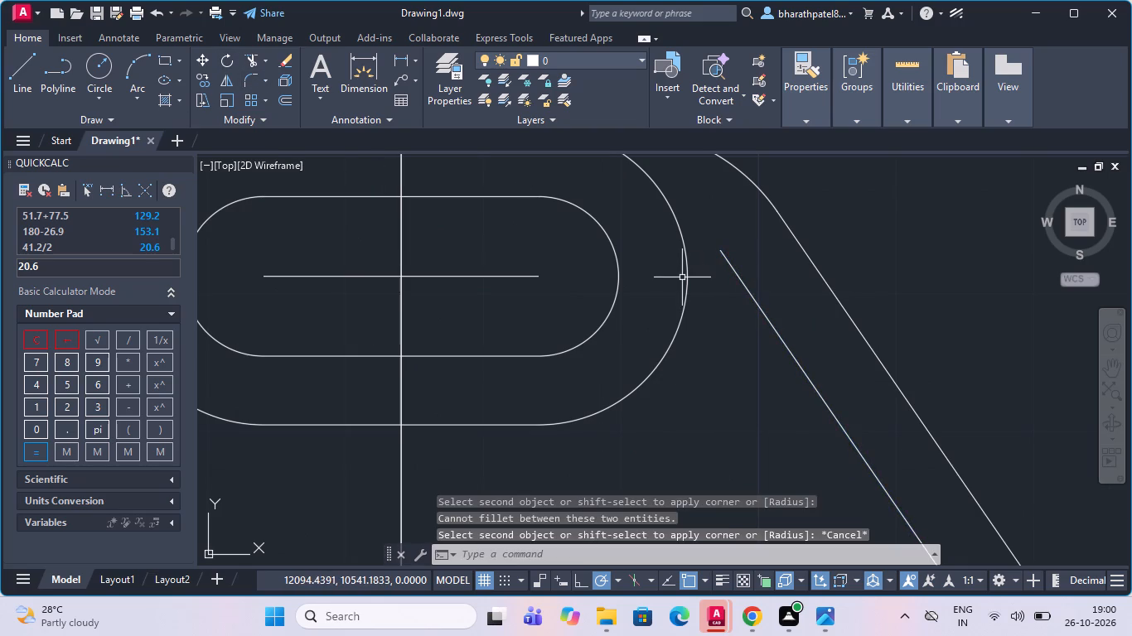
Draw a horizontal line about 4.3 long from the left inner offset line's upper end across the top slot's outer arc.
{"action": "scroll", "coordinate": [677, 279], "scroll_direction": "down", "scroll_amount": 1}
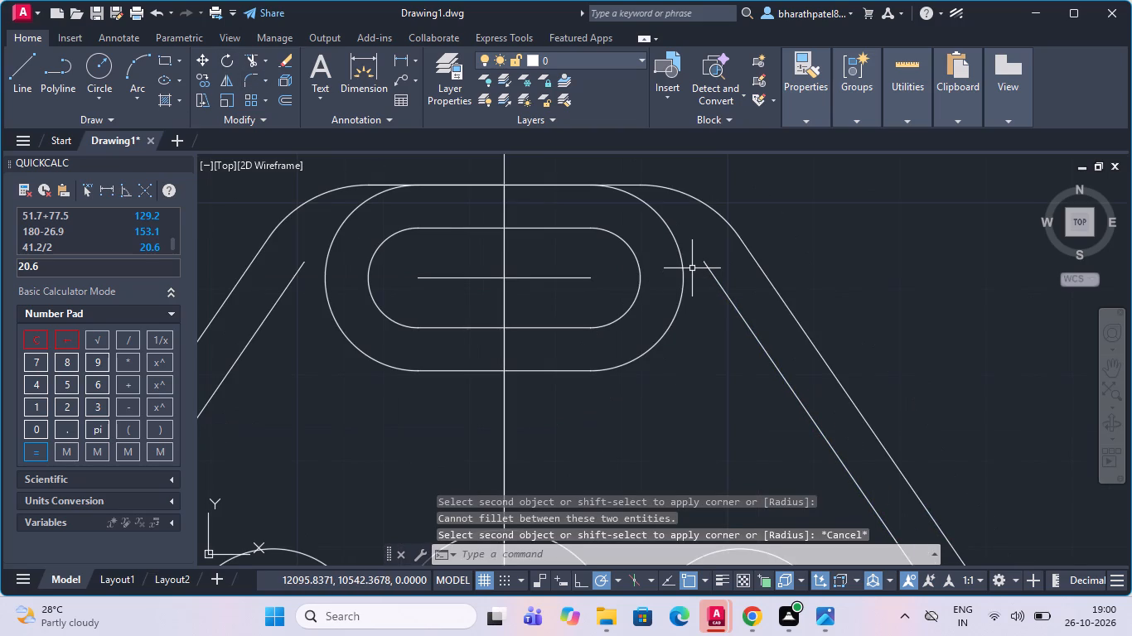
{"action": "scroll", "coordinate": [692, 268], "scroll_direction": "down", "scroll_amount": 1}
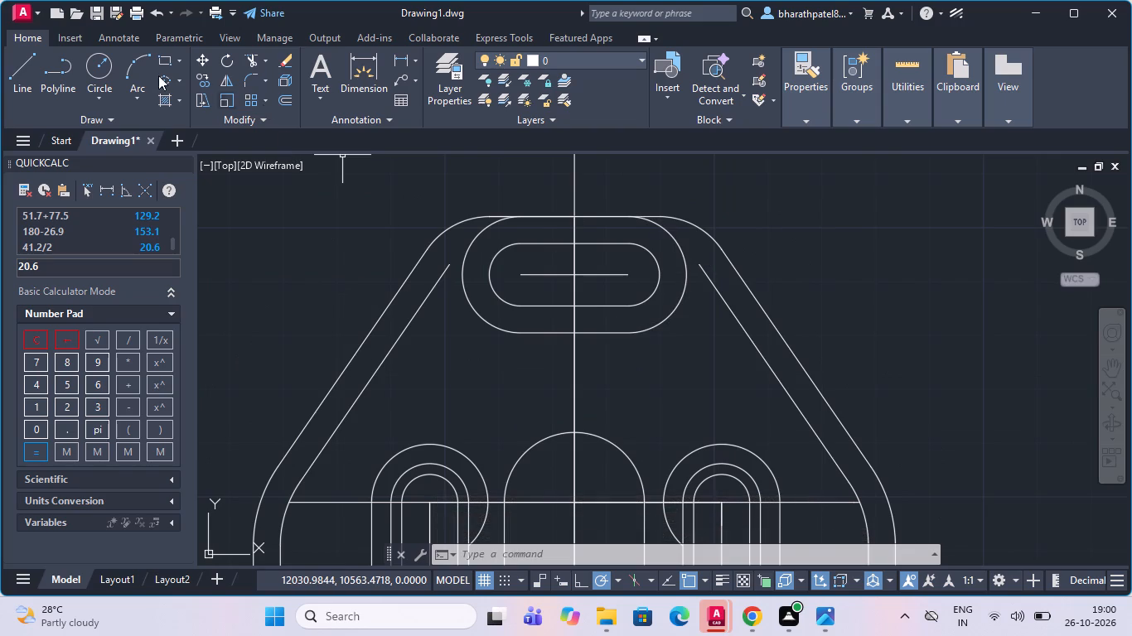
{"action": "left_click", "coordinate": [12, 63]}
{"action": "scroll", "coordinate": [460, 260], "scroll_direction": "up", "scroll_amount": 3}
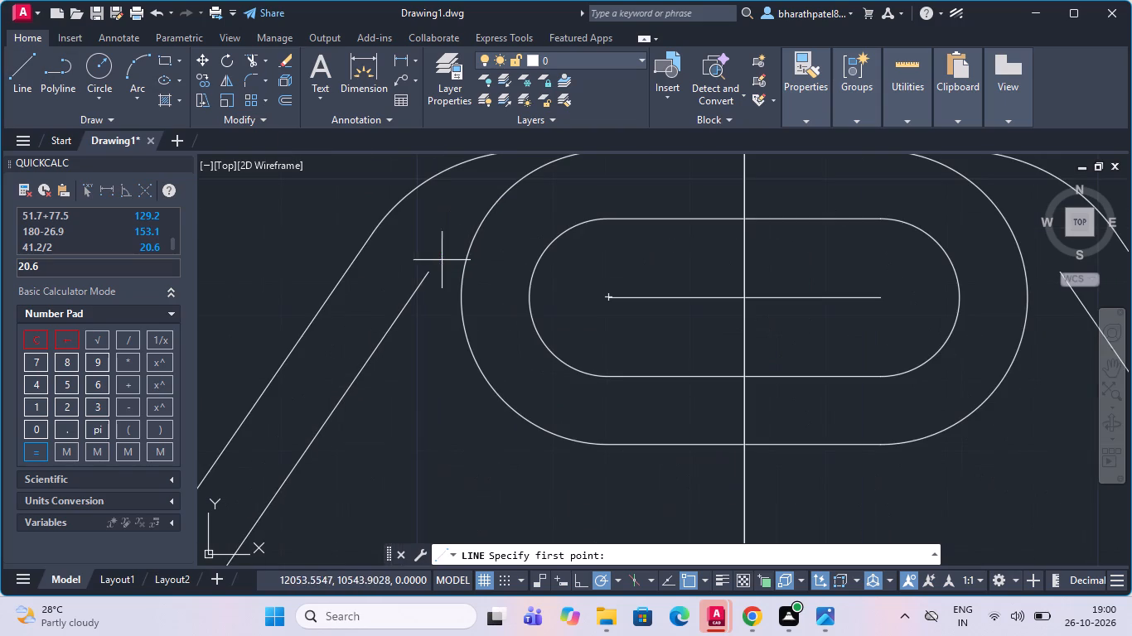
{"action": "left_click", "coordinate": [426, 271]}
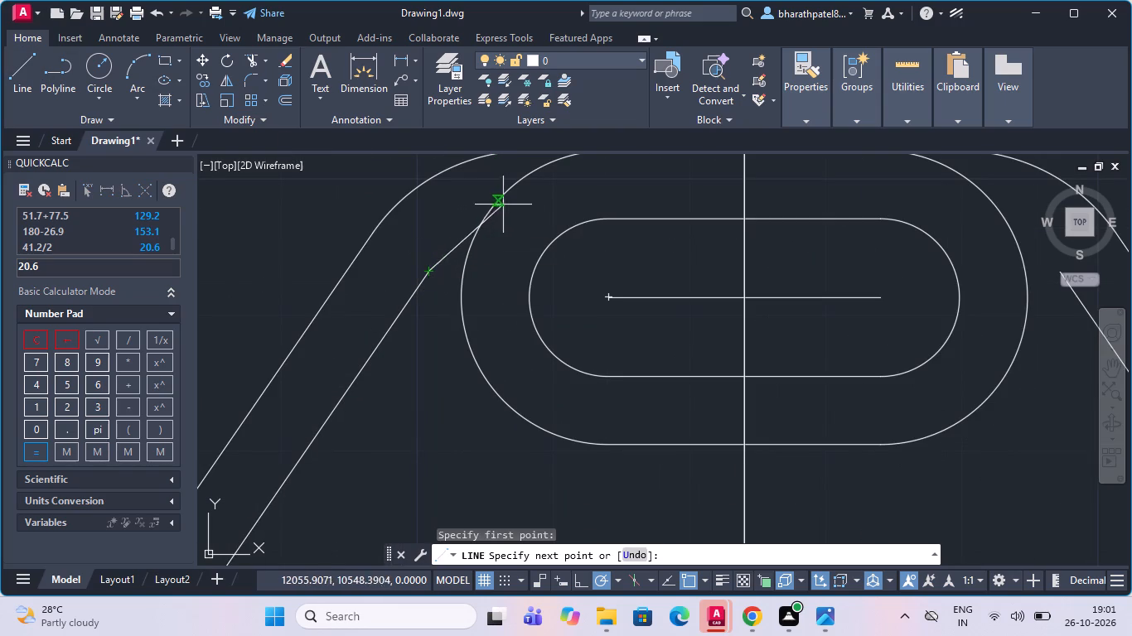
{"action": "left_click", "coordinate": [489, 280]}
{"action": "key", "text": "Escape"}
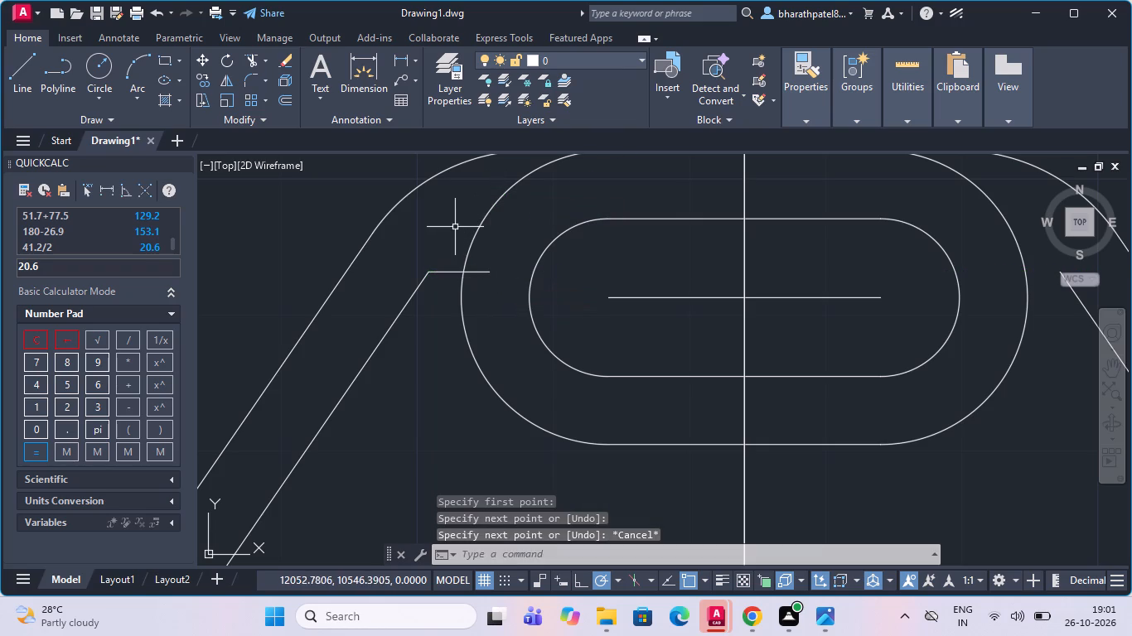
Draw a matching short horizontal line from the right inner offset line's upper end across the top slot's outer arc.
{"action": "left_click", "coordinate": [17, 70]}
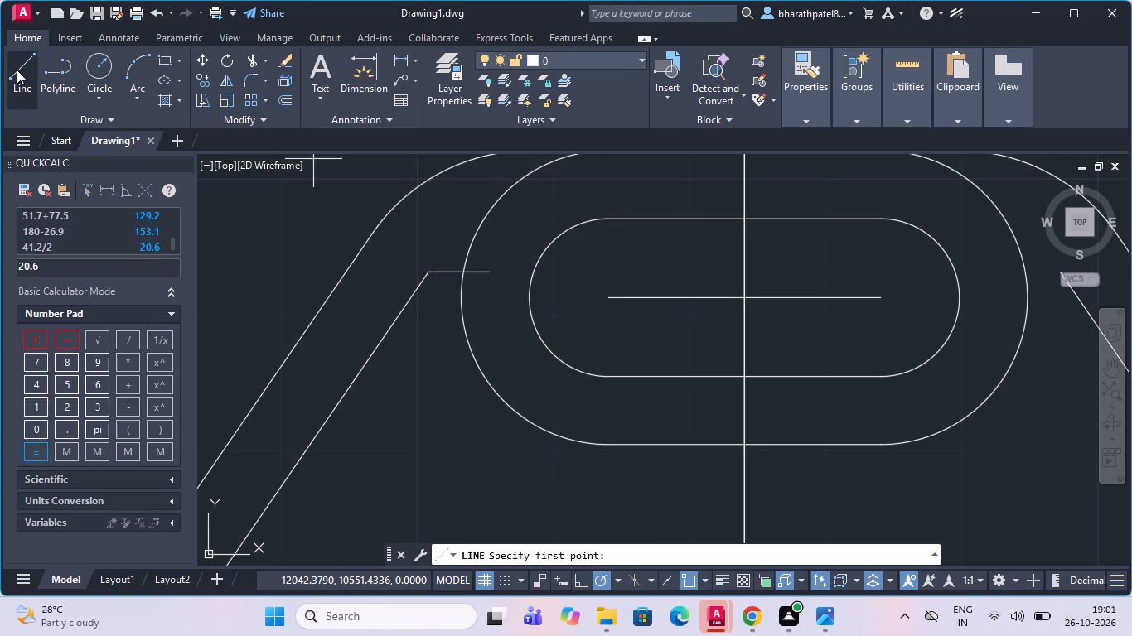
{"action": "scroll", "coordinate": [754, 294], "scroll_direction": "down", "scroll_amount": 1}
{"action": "scroll", "coordinate": [951, 280], "scroll_direction": "up", "scroll_amount": 2}
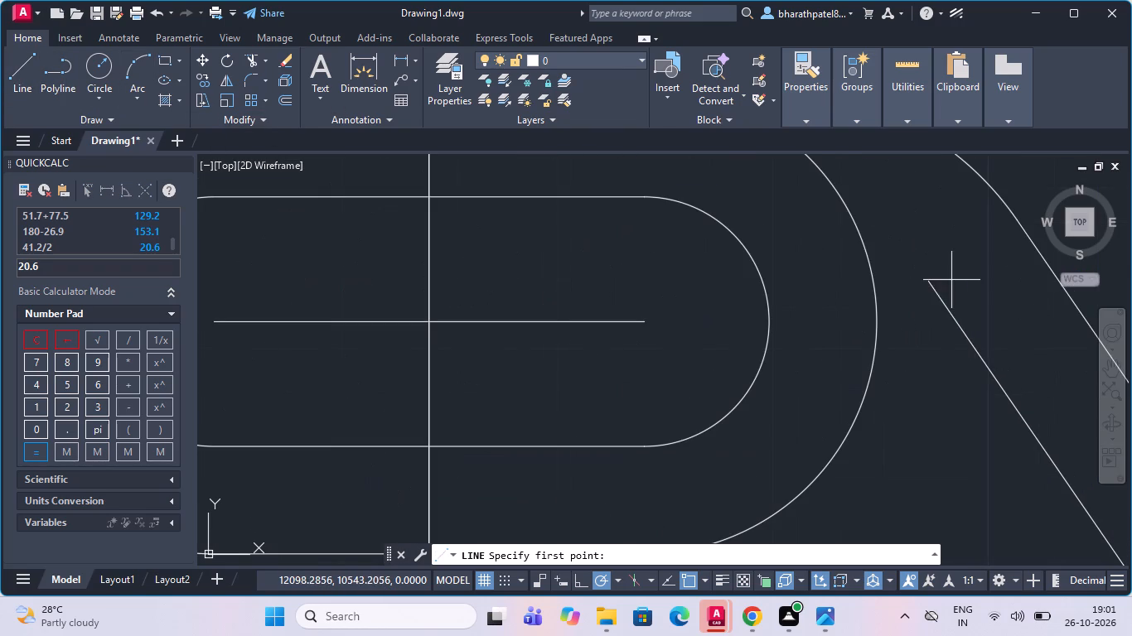
{"action": "left_click", "coordinate": [929, 279]}
{"action": "left_click", "coordinate": [850, 282]}
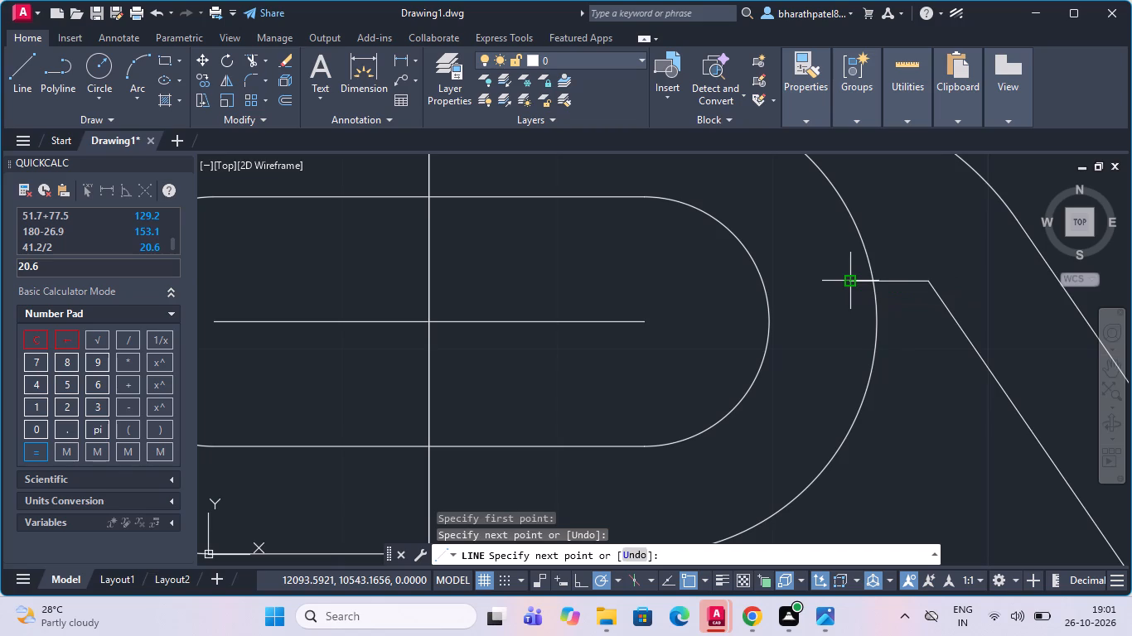
{"action": "key", "text": "Escape"}
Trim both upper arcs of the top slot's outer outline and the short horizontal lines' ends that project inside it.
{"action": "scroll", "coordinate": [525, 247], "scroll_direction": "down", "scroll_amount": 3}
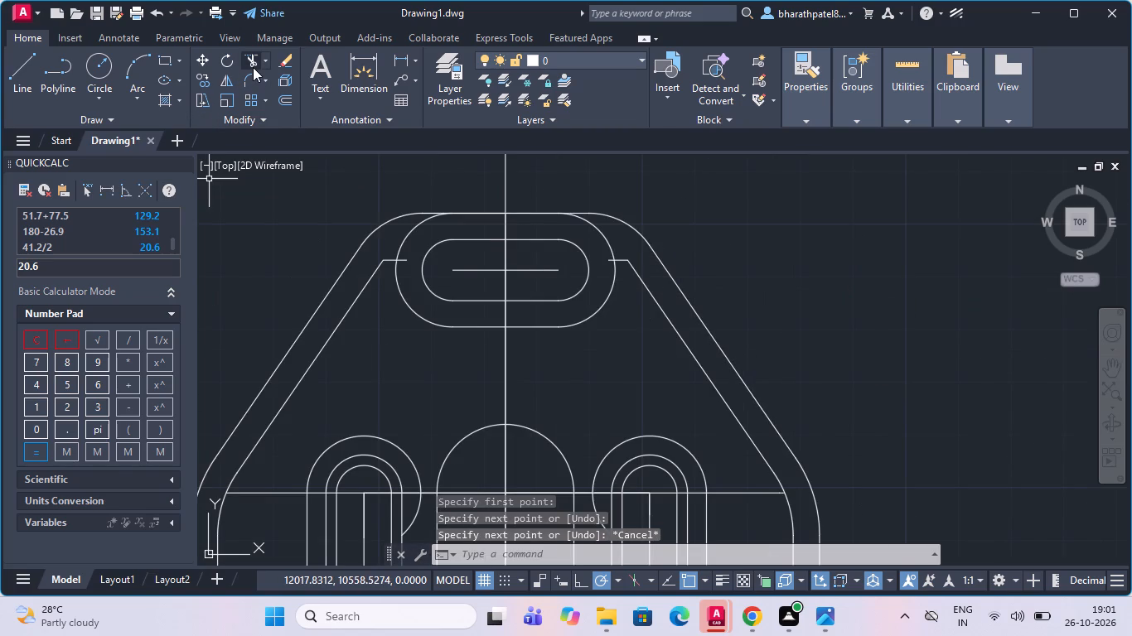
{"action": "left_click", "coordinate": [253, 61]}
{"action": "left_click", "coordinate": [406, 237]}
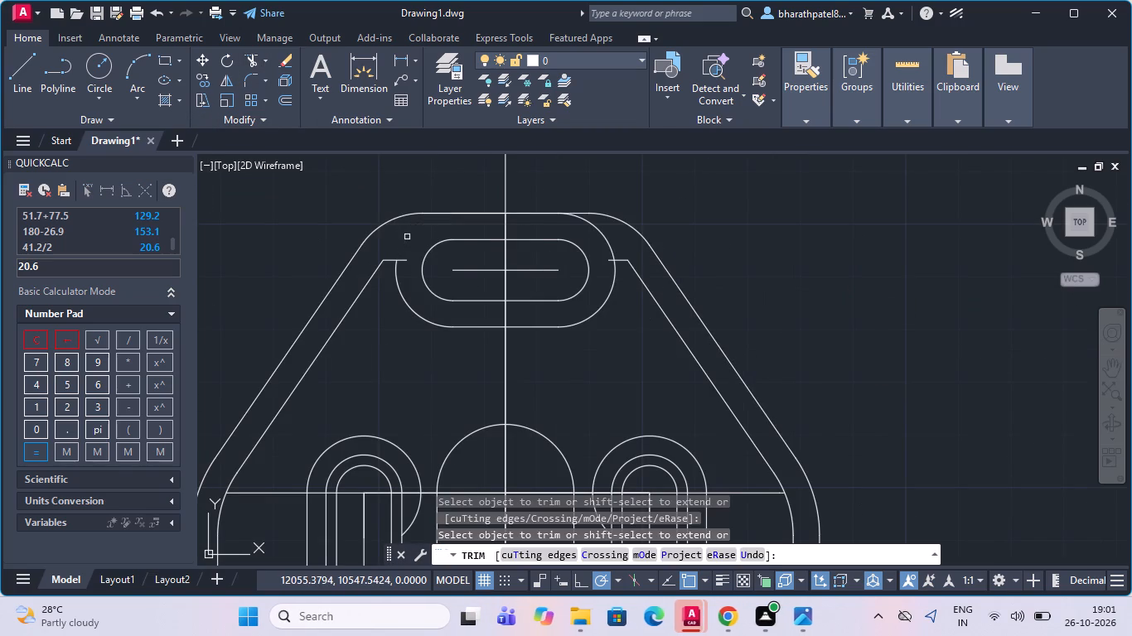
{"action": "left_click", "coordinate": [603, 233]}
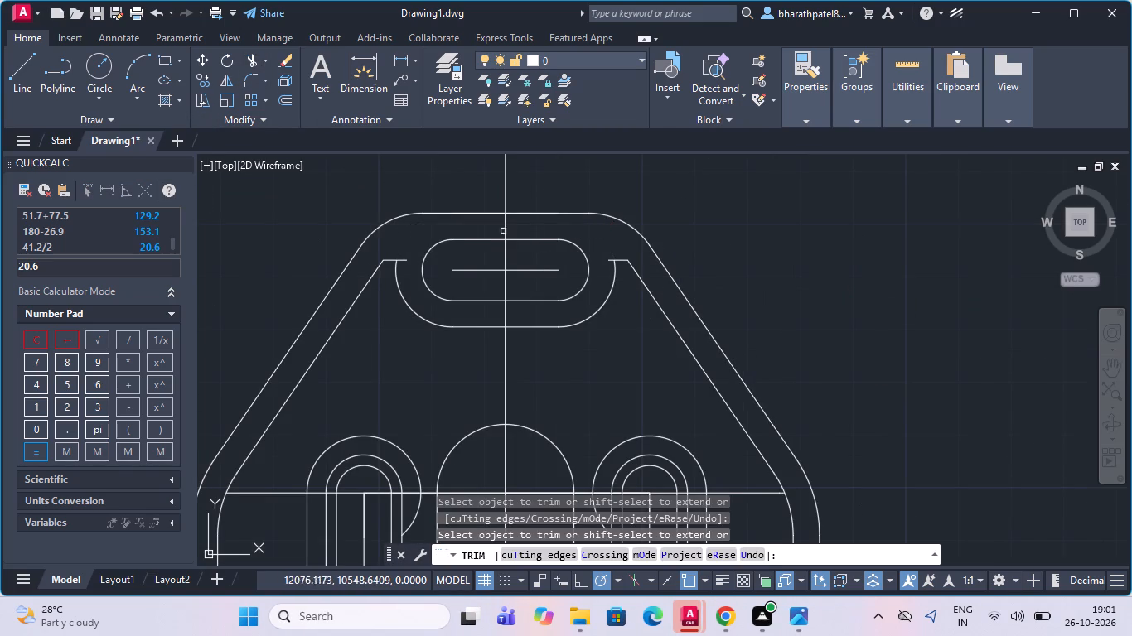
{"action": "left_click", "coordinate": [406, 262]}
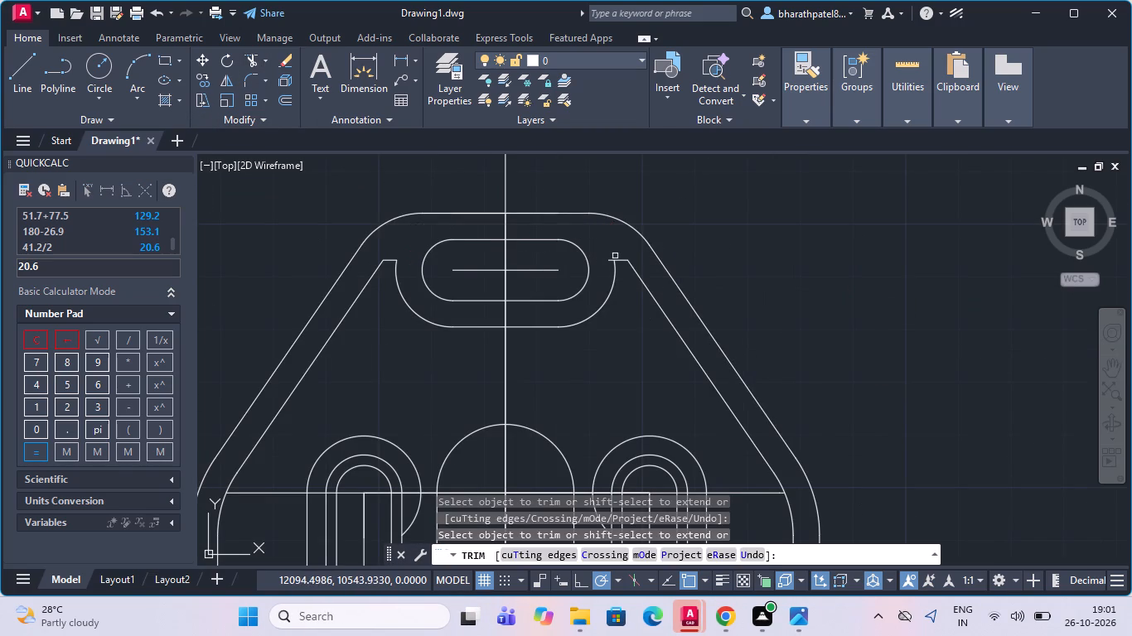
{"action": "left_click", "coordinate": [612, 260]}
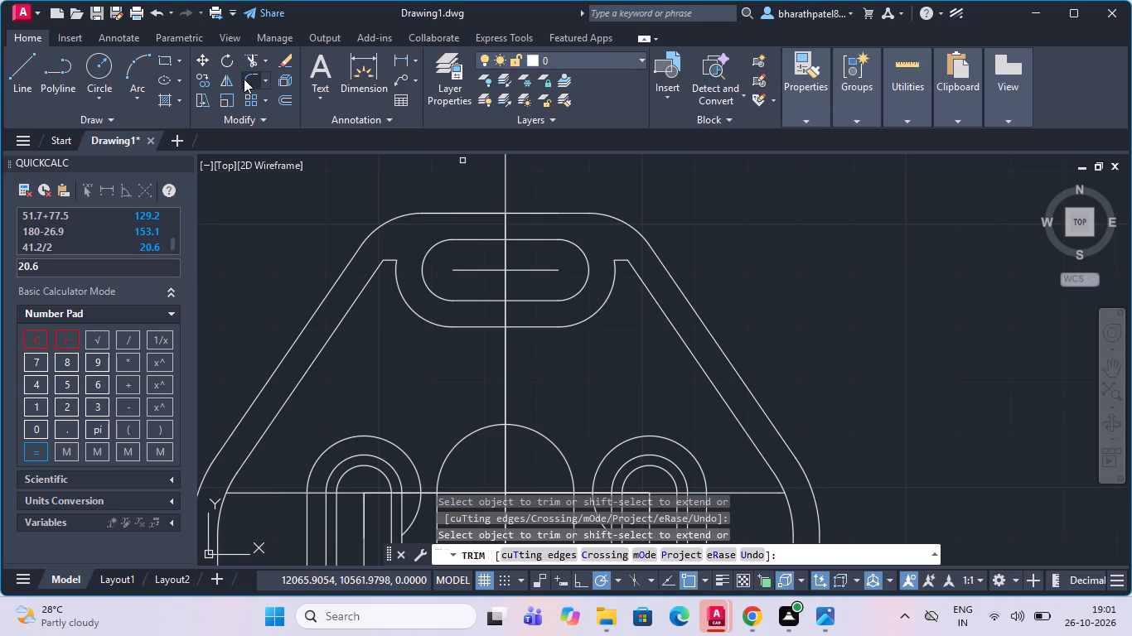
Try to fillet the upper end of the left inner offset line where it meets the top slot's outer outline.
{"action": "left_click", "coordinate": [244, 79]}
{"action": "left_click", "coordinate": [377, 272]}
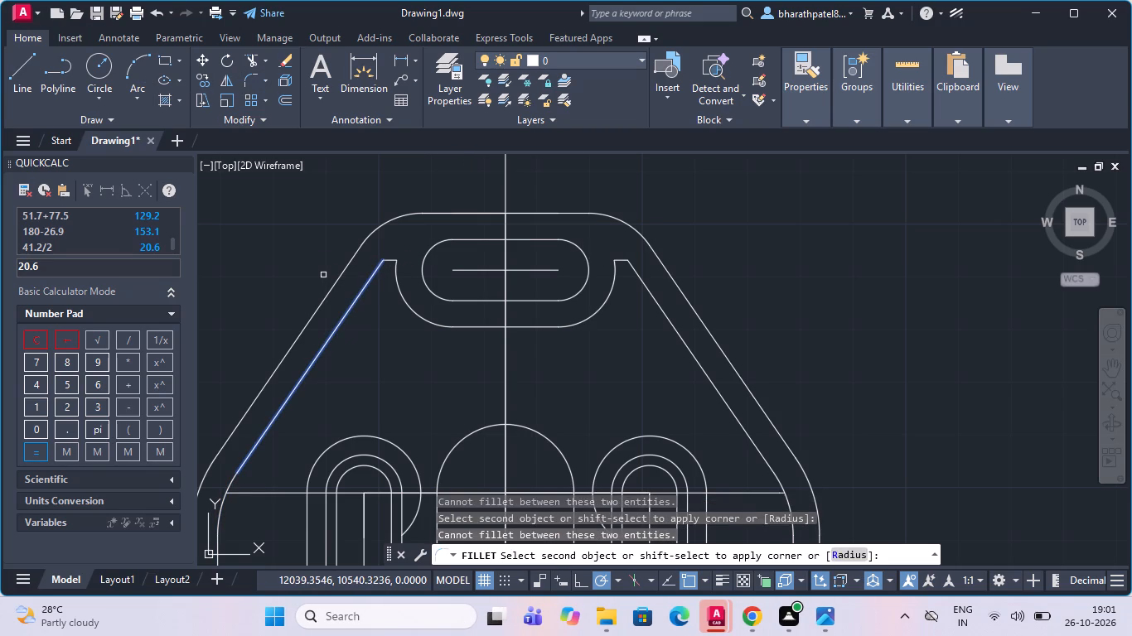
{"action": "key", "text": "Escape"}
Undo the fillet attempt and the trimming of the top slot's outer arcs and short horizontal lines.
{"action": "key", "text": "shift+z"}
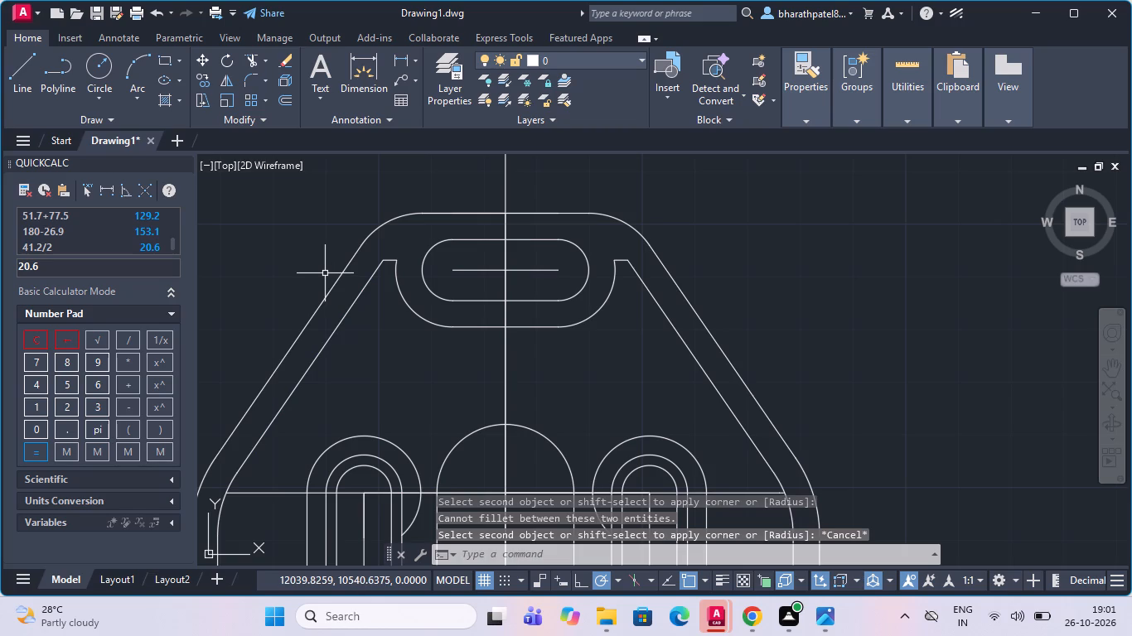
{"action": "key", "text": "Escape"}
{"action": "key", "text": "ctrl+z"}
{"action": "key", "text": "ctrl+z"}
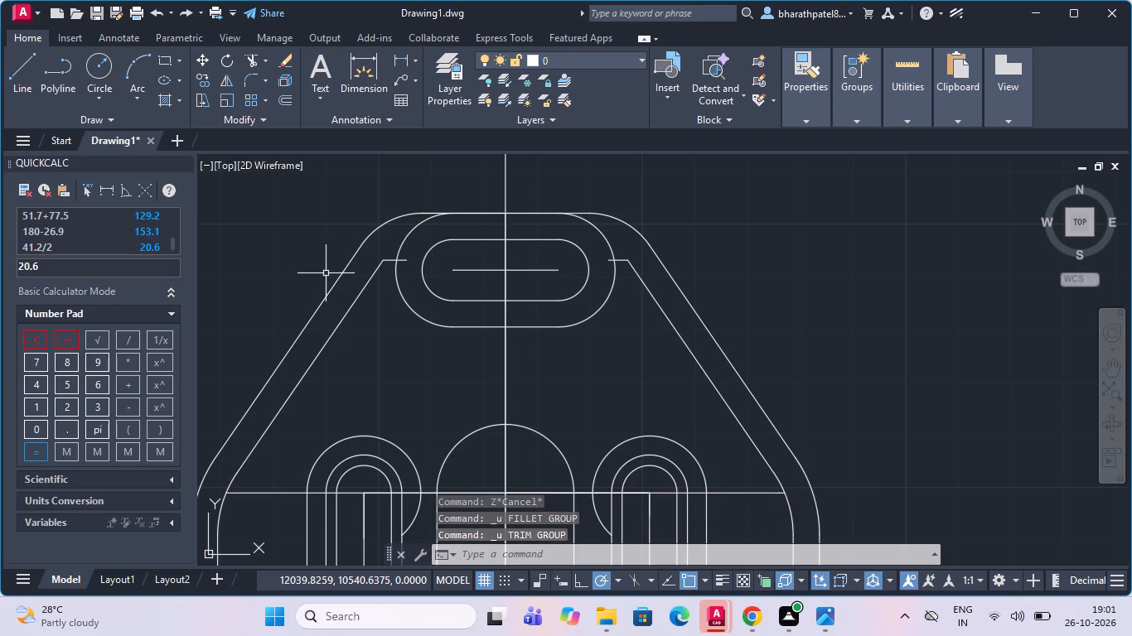
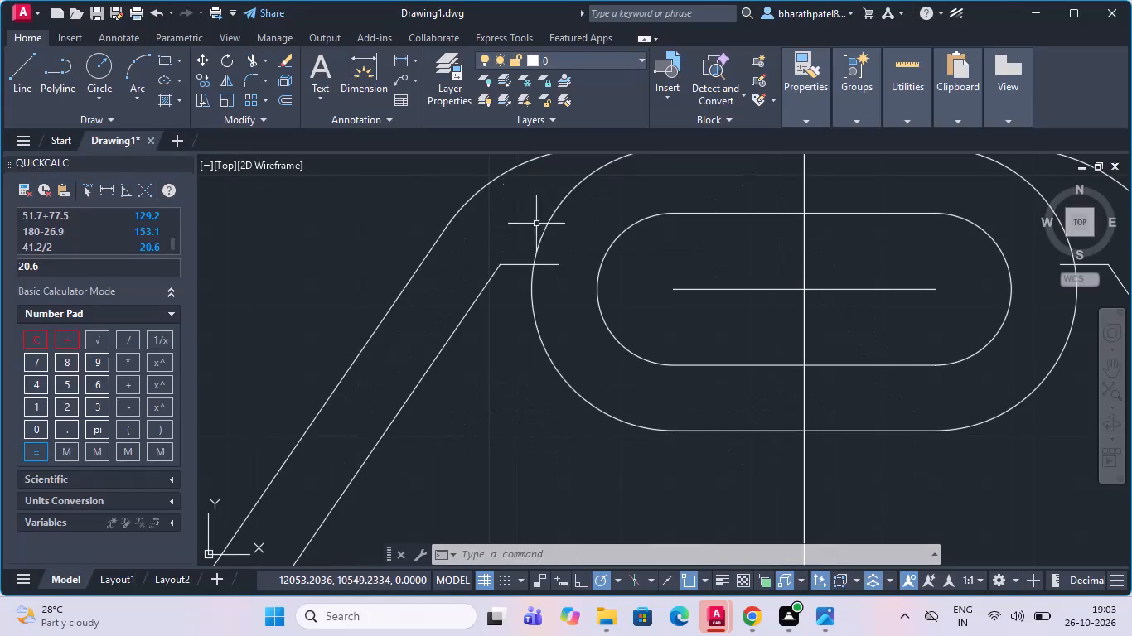
Delete the short horizontal line at the left inner offset line's upper end.
{"action": "left_click", "coordinate": [543, 266]}
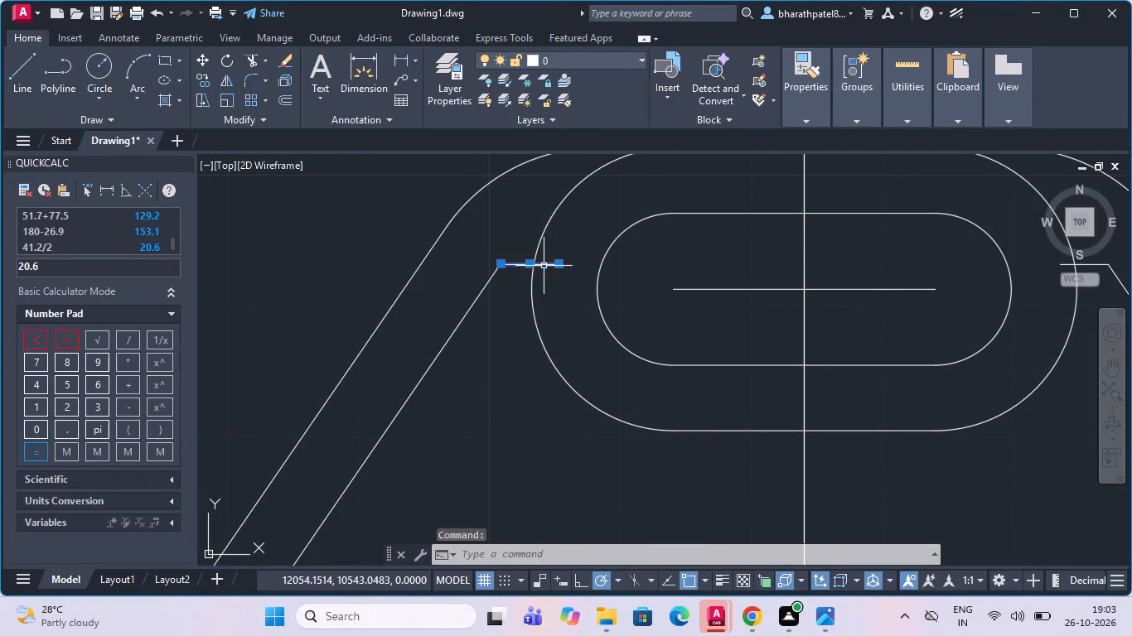
{"action": "key", "text": "Delete"}
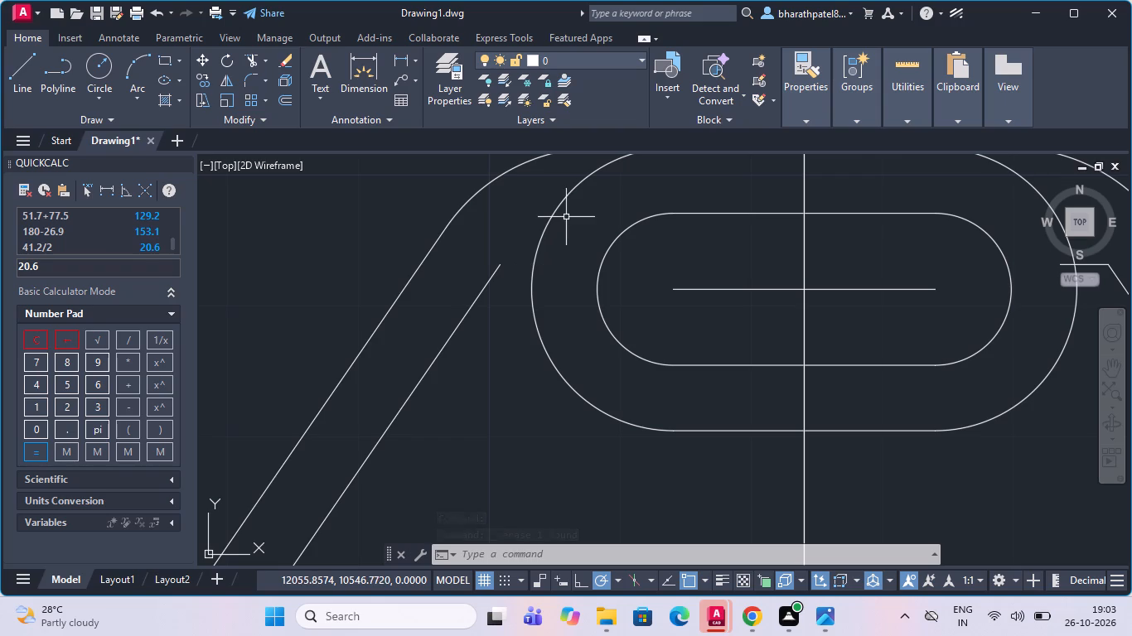
Draw a circle of radius 5 tangent to the left inner offset line and the top slot's outer outline.
{"action": "left_click", "coordinate": [98, 102]}
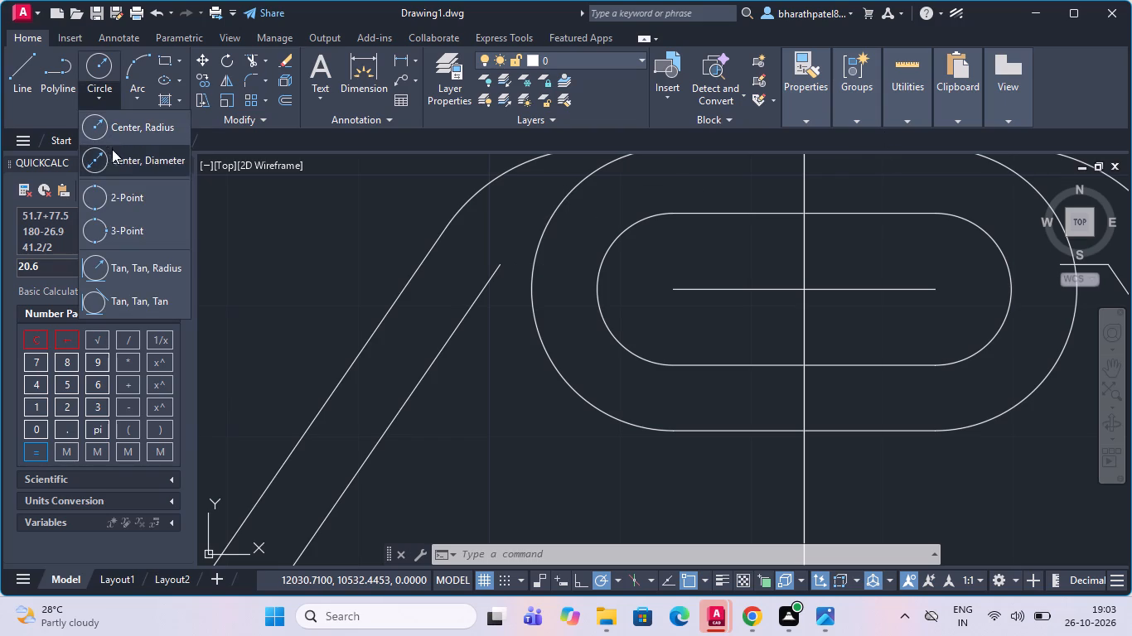
{"action": "left_click", "coordinate": [128, 258]}
{"action": "scroll", "coordinate": [510, 226], "scroll_direction": "up", "scroll_amount": 3}
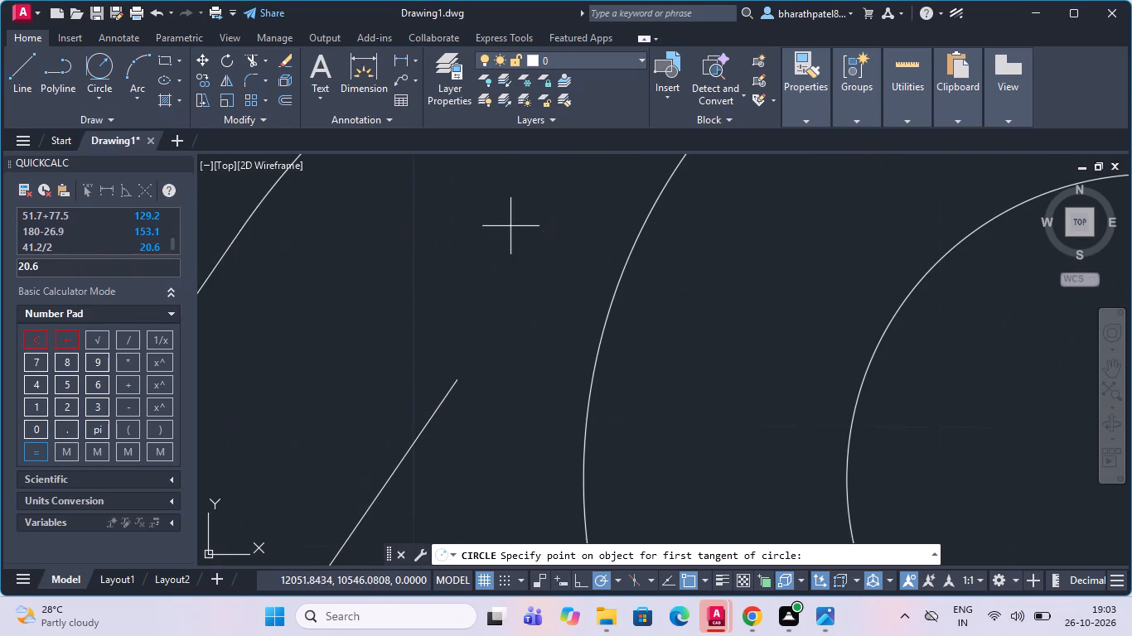
{"action": "left_click", "coordinate": [445, 401]}
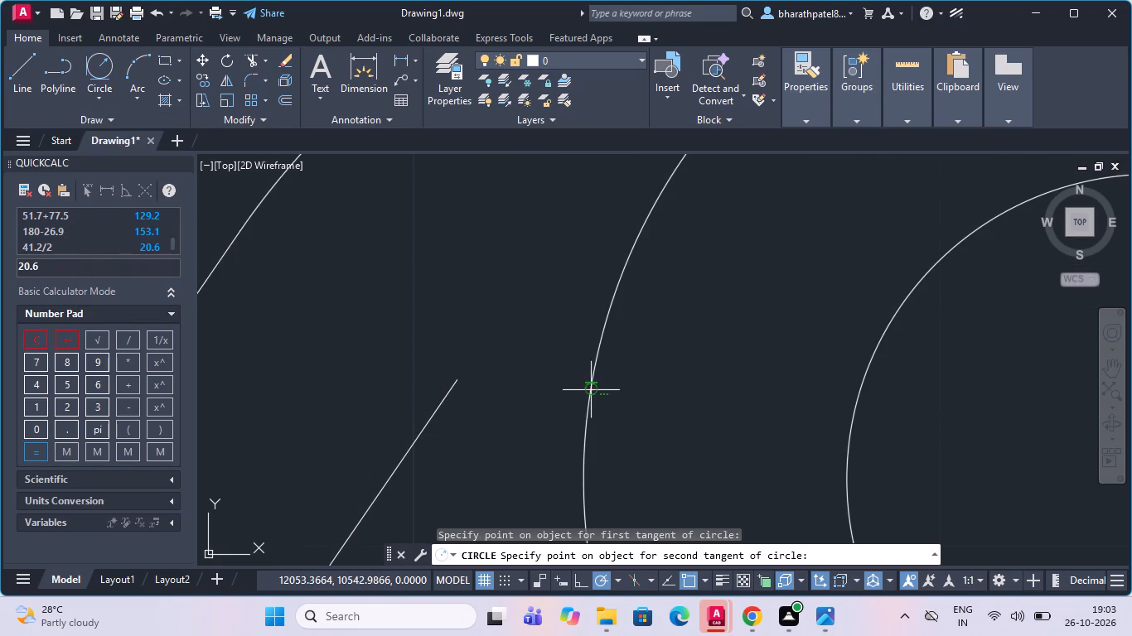
{"action": "left_click", "coordinate": [592, 393]}
{"action": "key", "text": "5"}
{"action": "key", "text": "Return"}
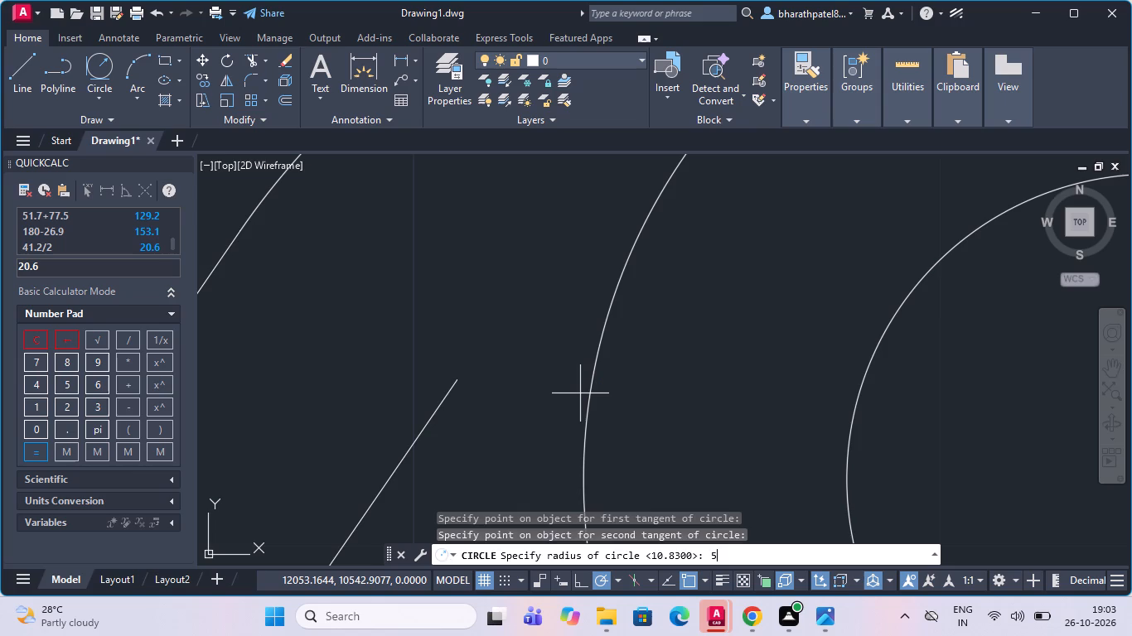
Trim the left inner offset line's end above the tangent circle and the circle's lower portion, leaving a rounded transition.
{"action": "scroll", "coordinate": [231, 306], "scroll_direction": "down", "scroll_amount": 2}
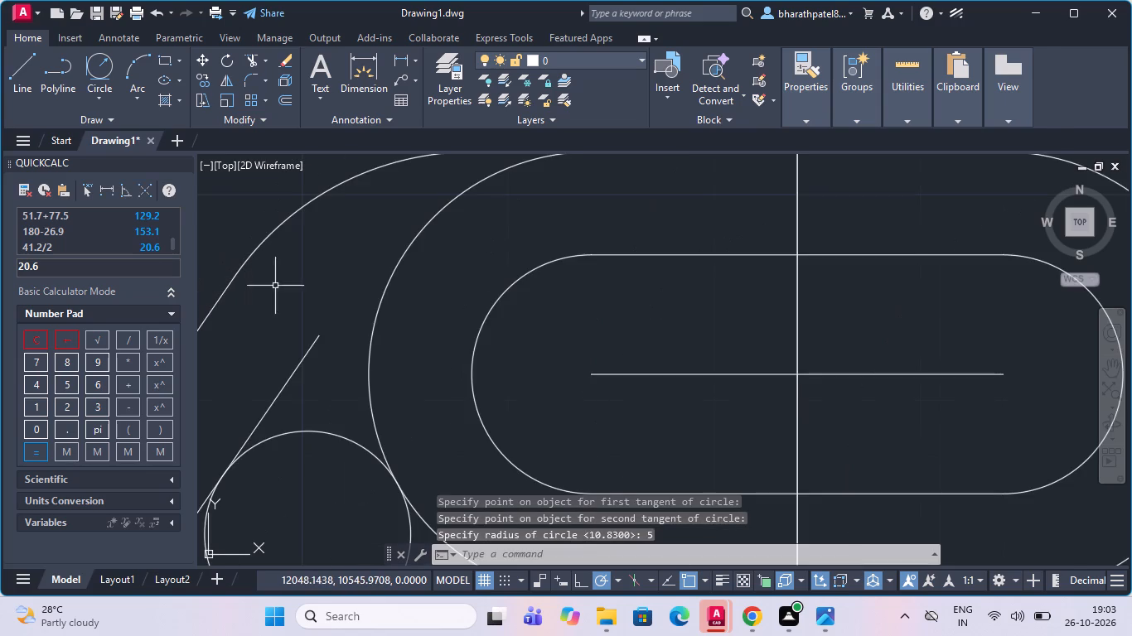
{"action": "scroll", "coordinate": [281, 289], "scroll_direction": "down", "scroll_amount": 2}
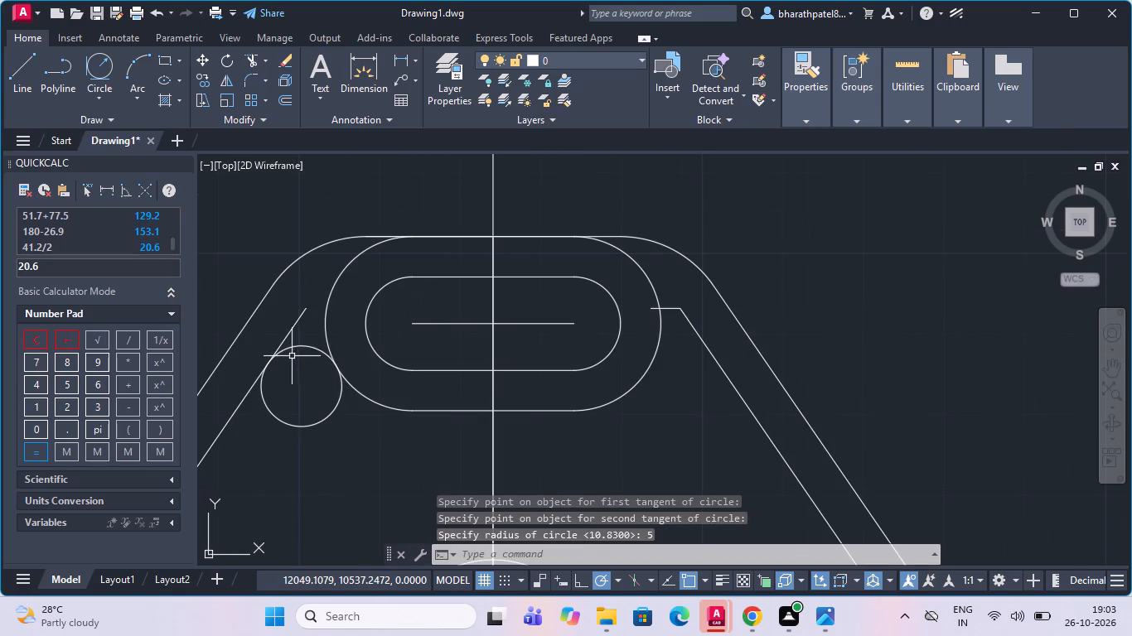
{"action": "scroll", "coordinate": [347, 339], "scroll_direction": "down", "scroll_amount": 1}
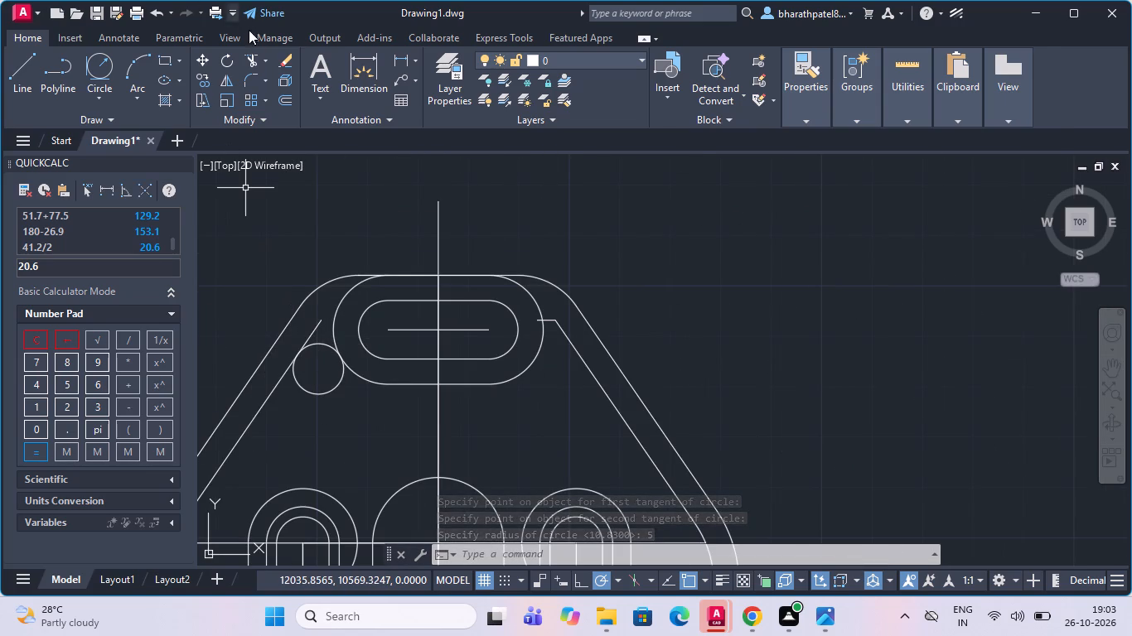
{"action": "left_click", "coordinate": [254, 61]}
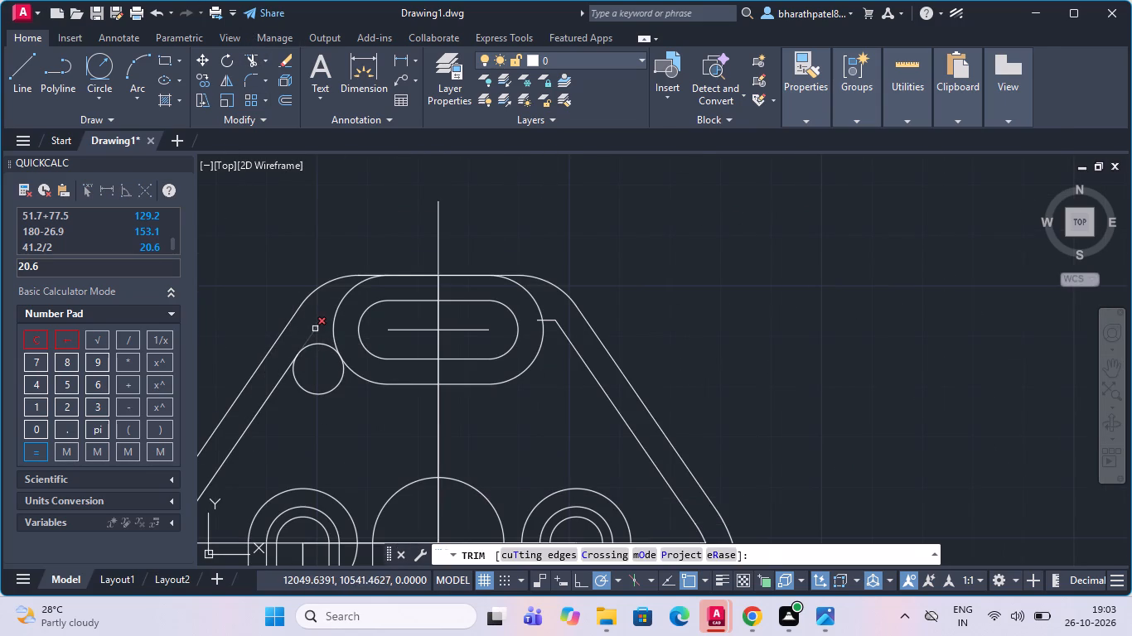
{"action": "left_click", "coordinate": [315, 329]}
{"action": "left_click", "coordinate": [308, 388]}
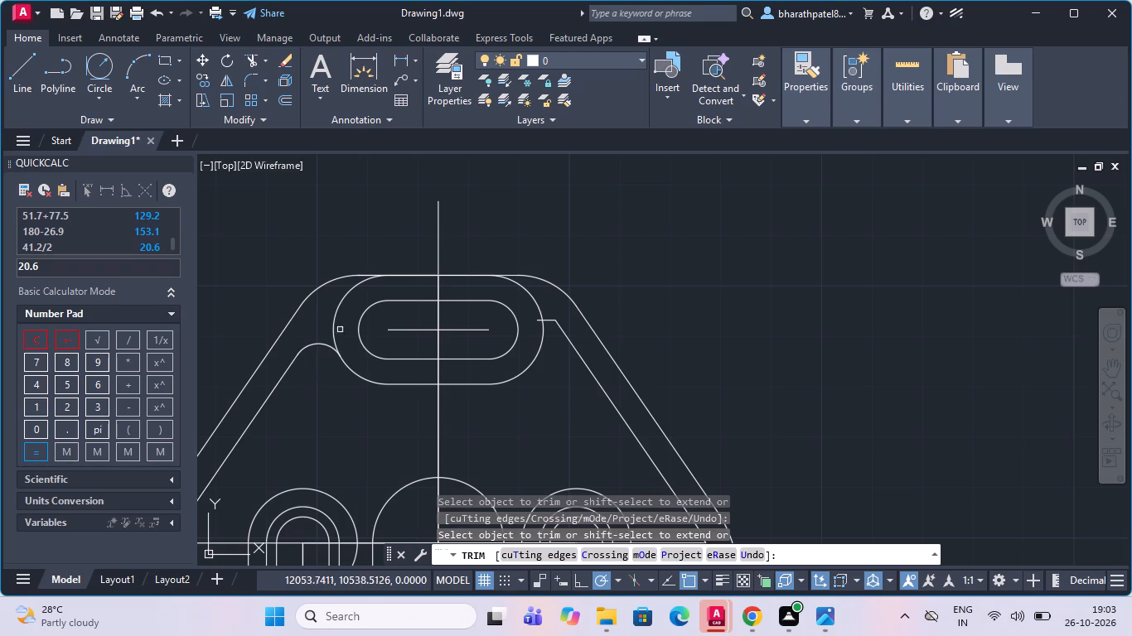
Draw a circle of radius 5 tangent to the top slot's outer outline and the right inner offset line.
{"action": "left_click", "coordinate": [111, 70]}
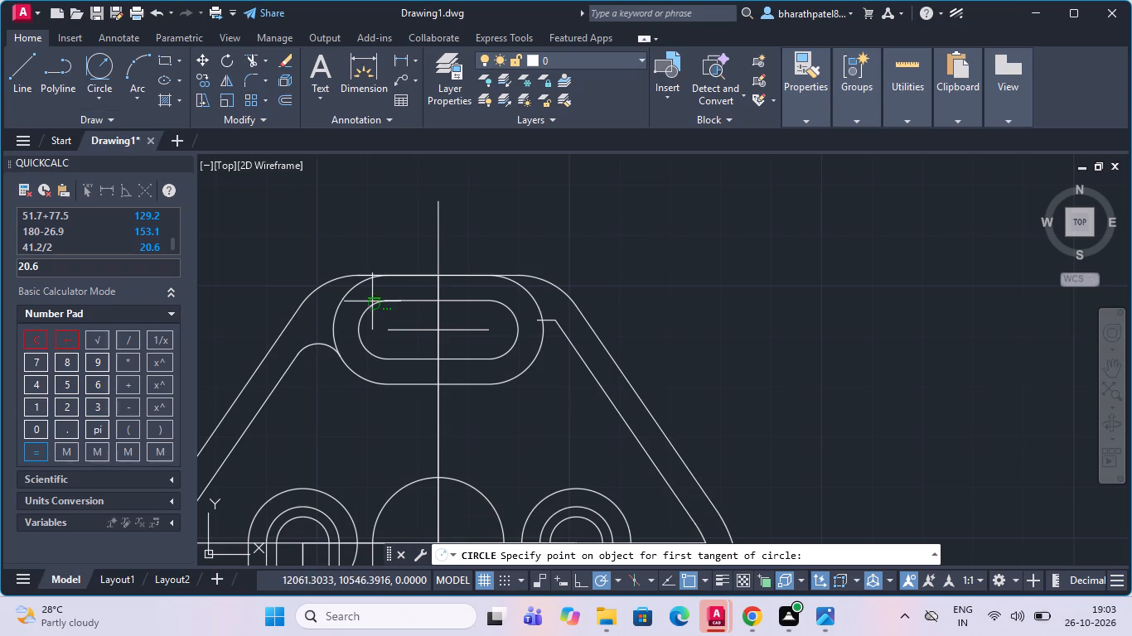
{"action": "left_click", "coordinate": [541, 348]}
{"action": "left_click", "coordinate": [578, 353]}
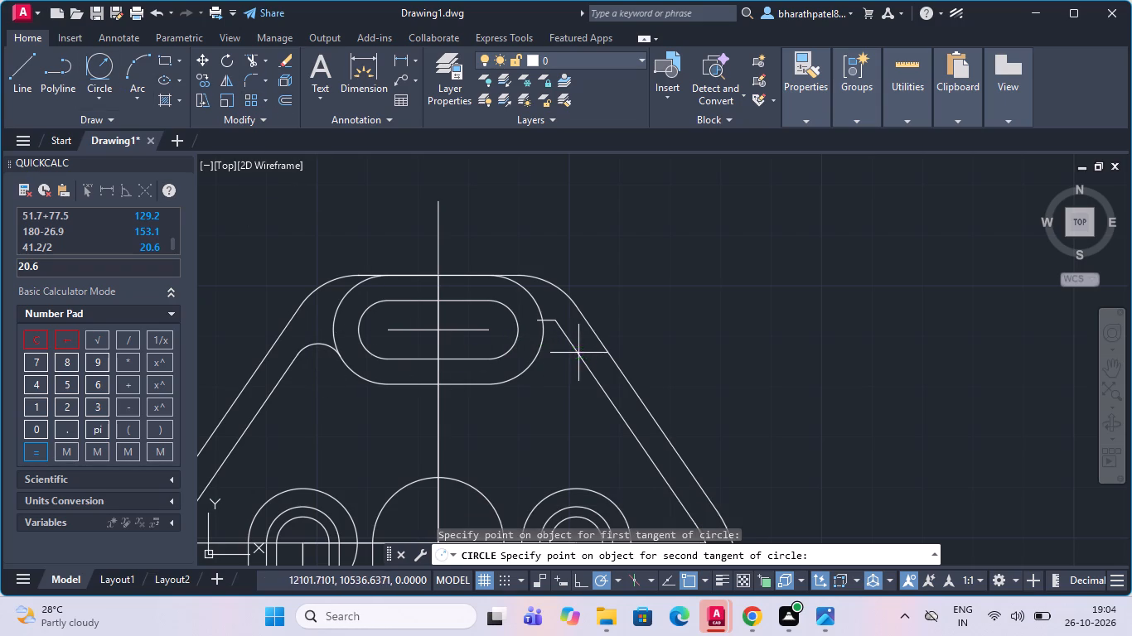
{"action": "key", "text": "5"}
{"action": "key", "text": "Return"}
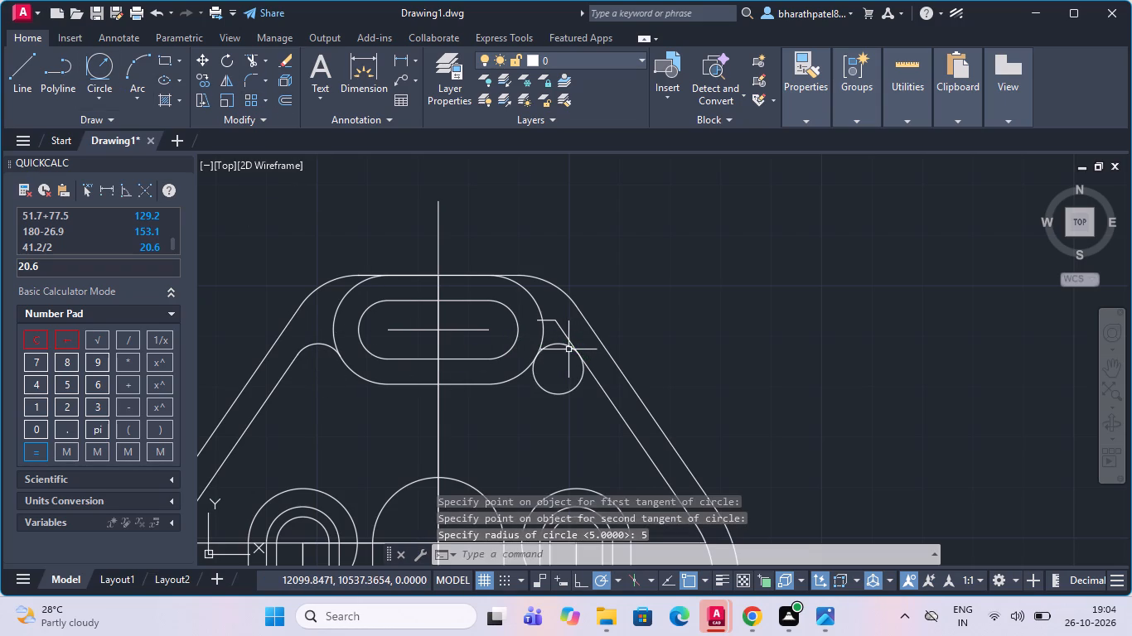
Trim away the right short horizontal line, the right inner offset line's end above the tangent circle, and the circle's lower portion.
{"action": "scroll", "coordinate": [559, 337], "scroll_direction": "up", "scroll_amount": 2}
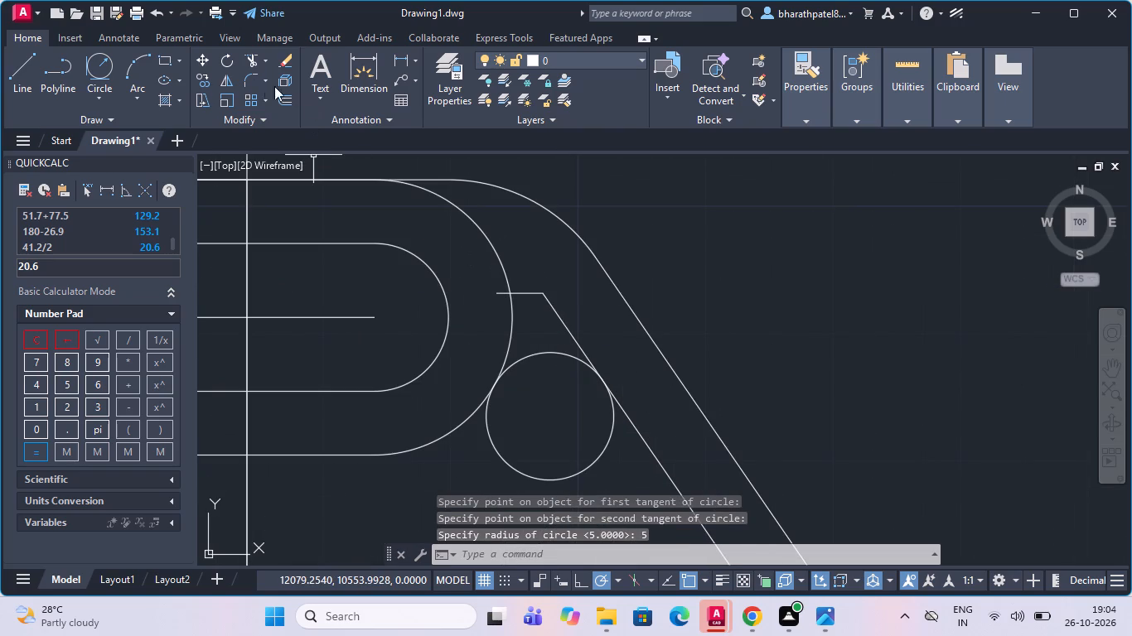
{"action": "left_click", "coordinate": [253, 65]}
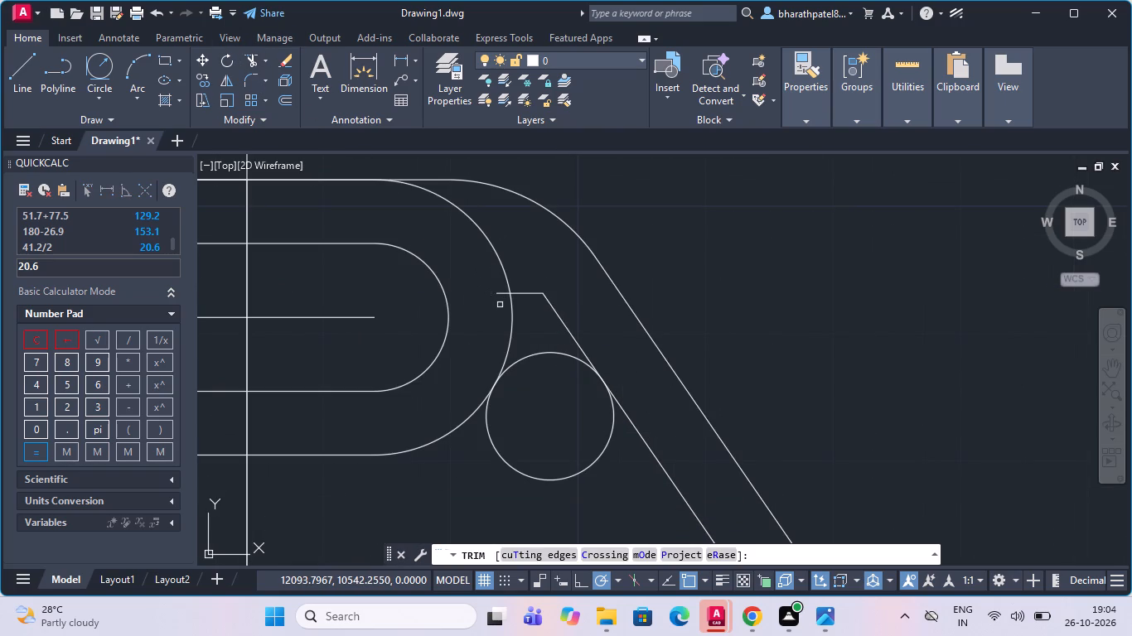
{"action": "left_click", "coordinate": [499, 289]}
{"action": "left_click", "coordinate": [500, 298]}
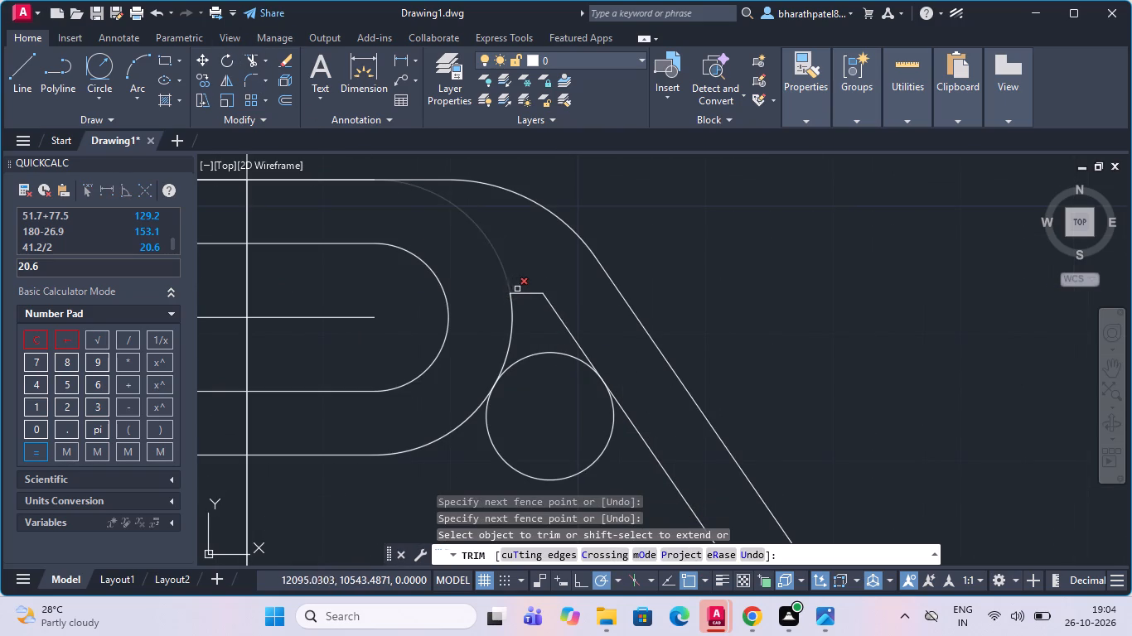
{"action": "left_click", "coordinate": [522, 295]}
{"action": "left_click", "coordinate": [550, 306]}
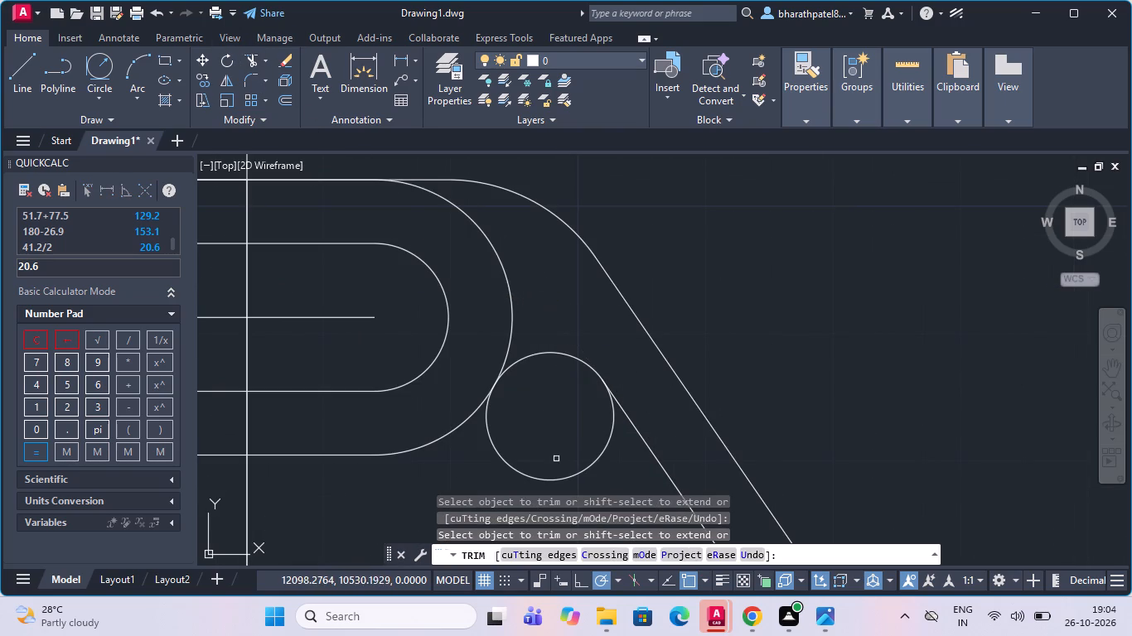
{"action": "left_click", "coordinate": [560, 480]}
Trim the left and right upper arcs of the top slot's outer outline above the new rounded transitions.
{"action": "scroll", "coordinate": [562, 475], "scroll_direction": "down", "scroll_amount": 2}
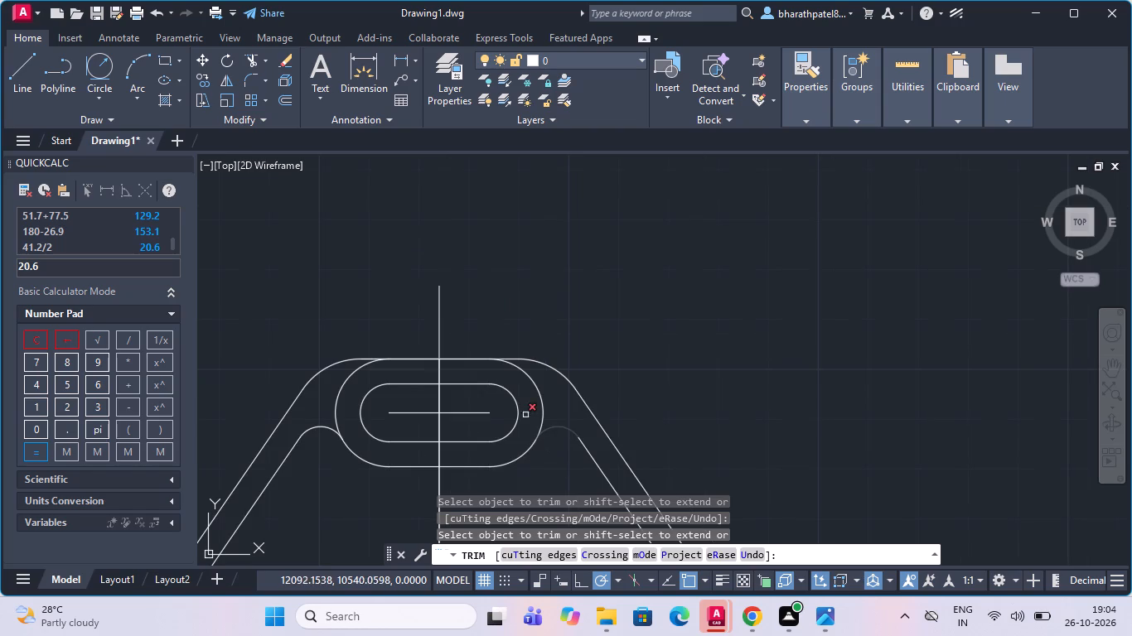
{"action": "scroll", "coordinate": [360, 391], "scroll_direction": "up", "scroll_amount": 1}
{"action": "left_click", "coordinate": [282, 379]}
{"action": "left_click", "coordinate": [341, 388]}
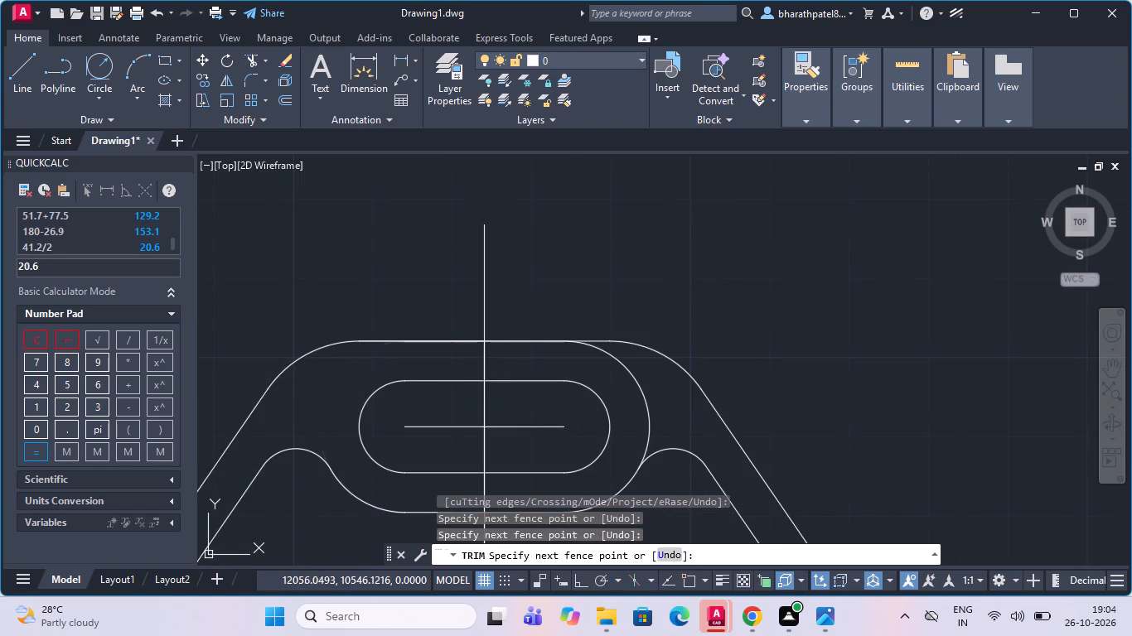
{"action": "left_click", "coordinate": [621, 379]}
{"action": "left_click", "coordinate": [664, 380]}
Examine the whole plate drawing and the area around the central slot and the two side slots.
{"action": "scroll", "coordinate": [661, 383], "scroll_direction": "down", "scroll_amount": 2}
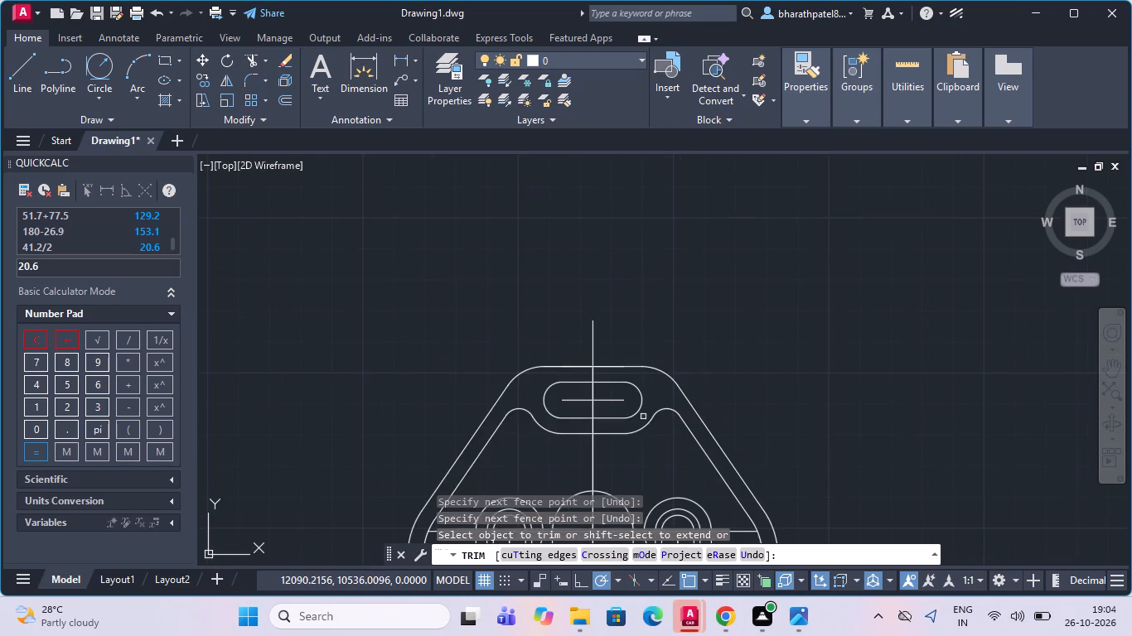
{"action": "scroll", "coordinate": [643, 407], "scroll_direction": "down", "scroll_amount": 1}
{"action": "scroll", "coordinate": [622, 453], "scroll_direction": "up", "scroll_amount": 3}
{"action": "scroll", "coordinate": [634, 216], "scroll_direction": "down", "scroll_amount": 1}
{"action": "scroll", "coordinate": [633, 358], "scroll_direction": "down", "scroll_amount": 3}
{"action": "scroll", "coordinate": [621, 410], "scroll_direction": "up", "scroll_amount": 1}
{"action": "scroll", "coordinate": [633, 325], "scroll_direction": "up", "scroll_amount": 2}
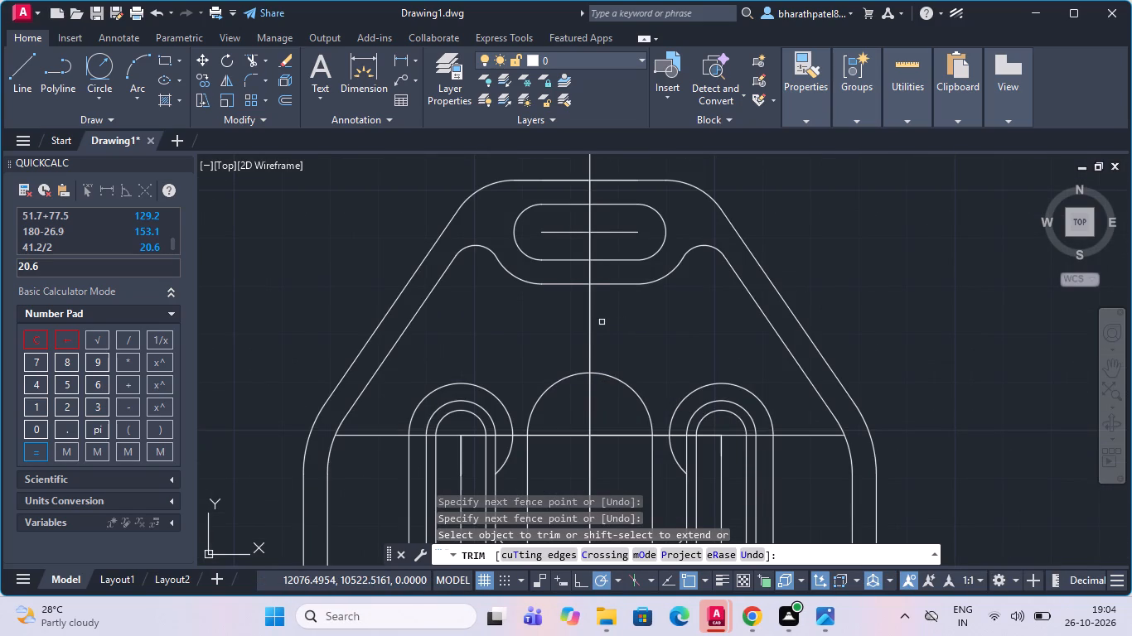
{"action": "scroll", "coordinate": [602, 322], "scroll_direction": "down", "scroll_amount": 1}
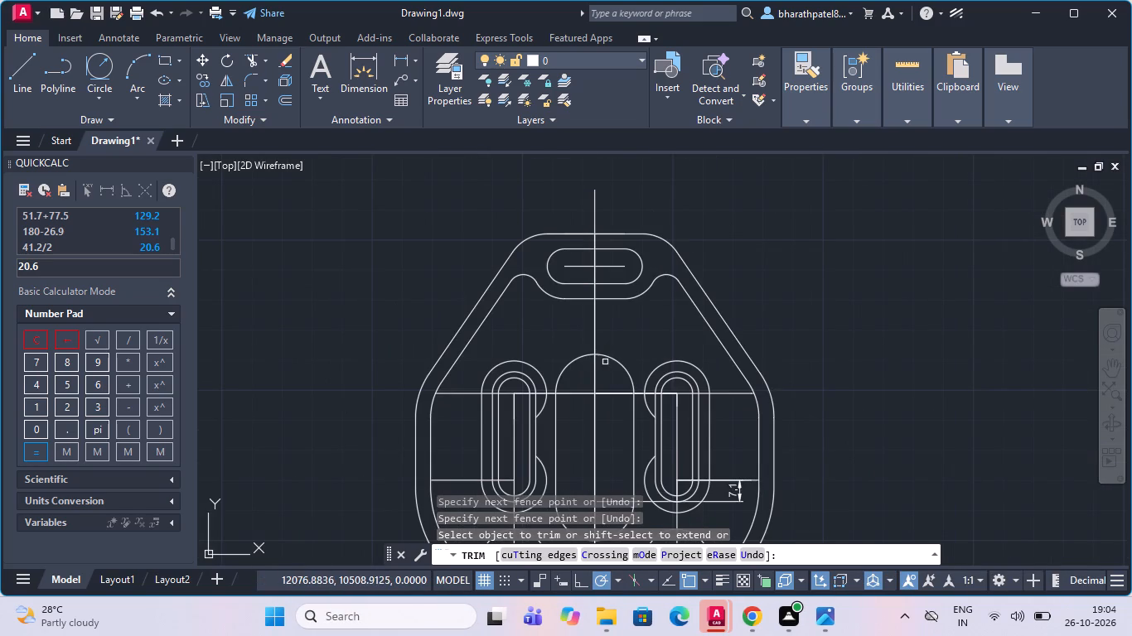
{"action": "scroll", "coordinate": [607, 349], "scroll_direction": "down", "scroll_amount": 1}
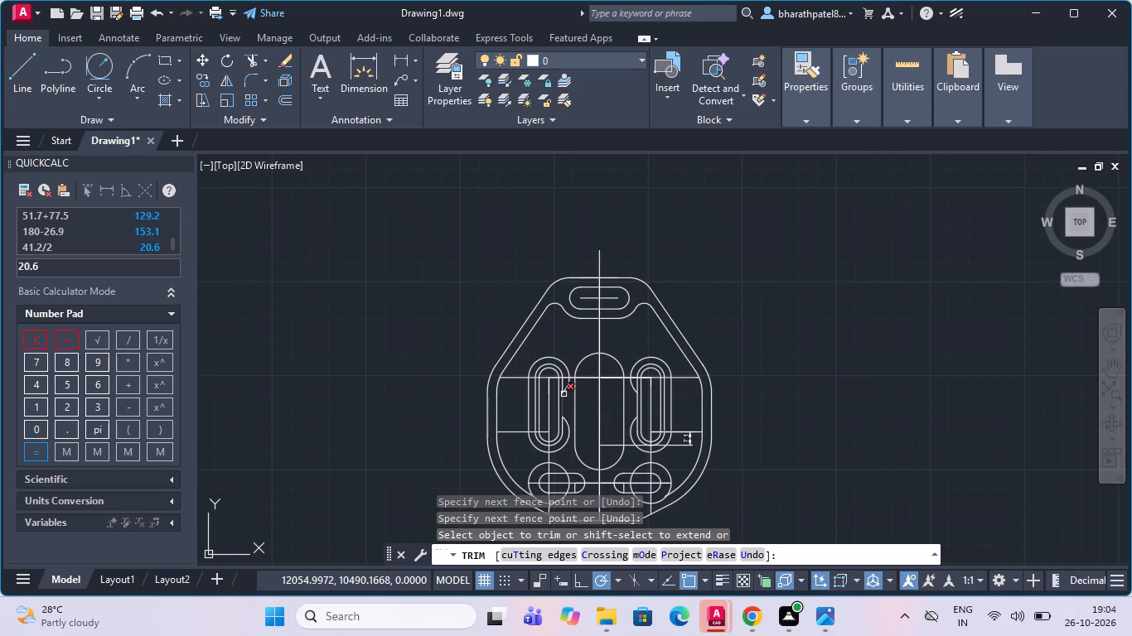
{"action": "scroll", "coordinate": [564, 388], "scroll_direction": "up", "scroll_amount": 3}
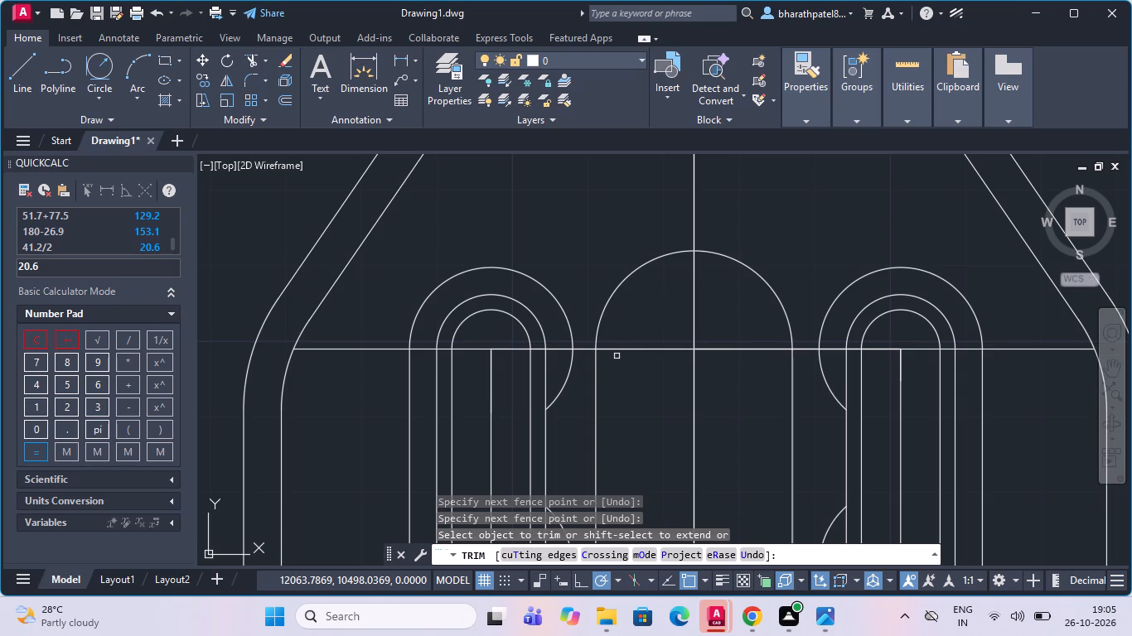
{"action": "key", "text": "Escape"}
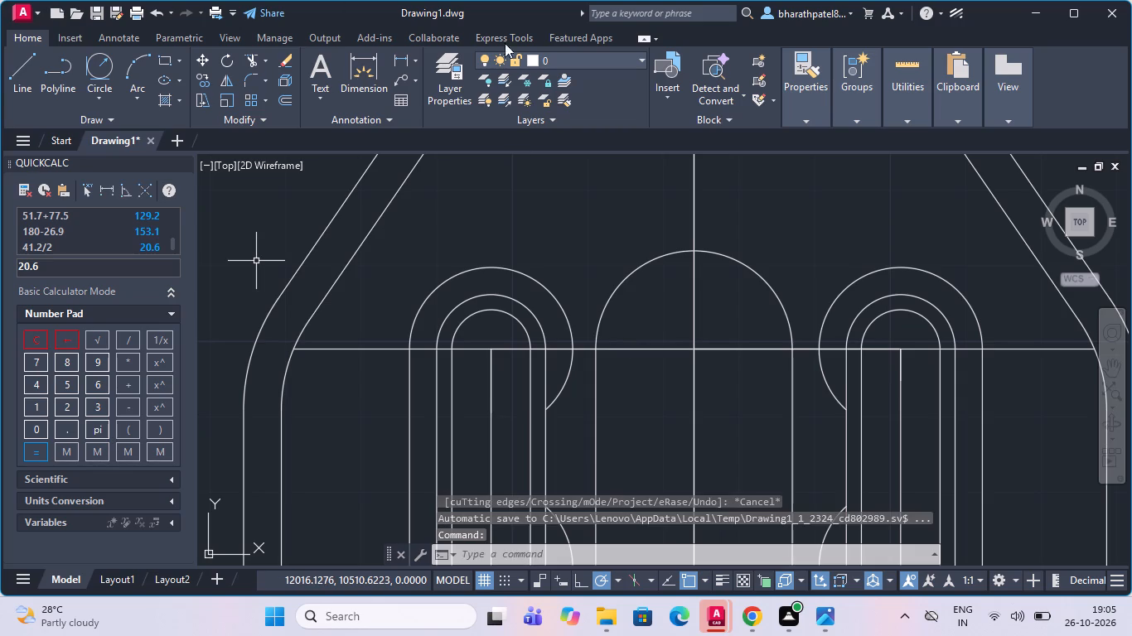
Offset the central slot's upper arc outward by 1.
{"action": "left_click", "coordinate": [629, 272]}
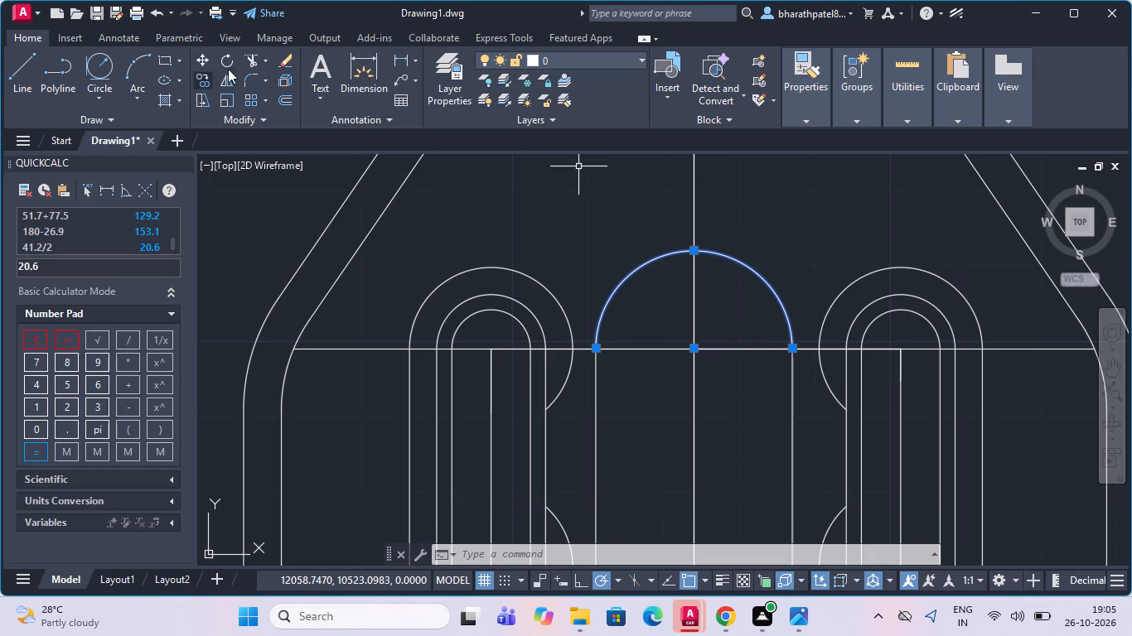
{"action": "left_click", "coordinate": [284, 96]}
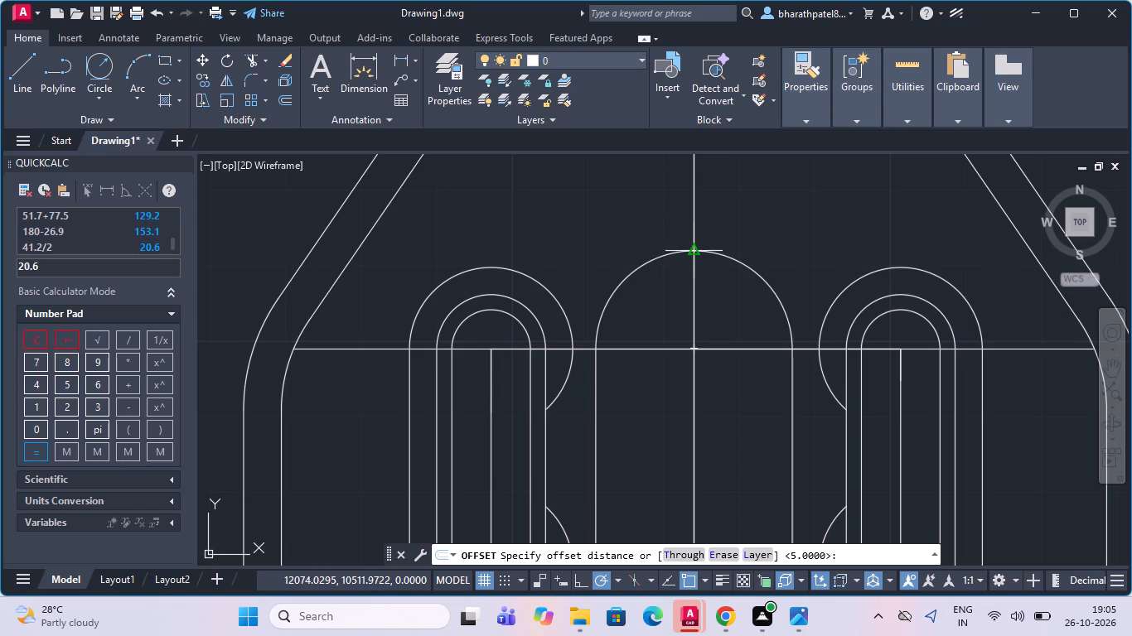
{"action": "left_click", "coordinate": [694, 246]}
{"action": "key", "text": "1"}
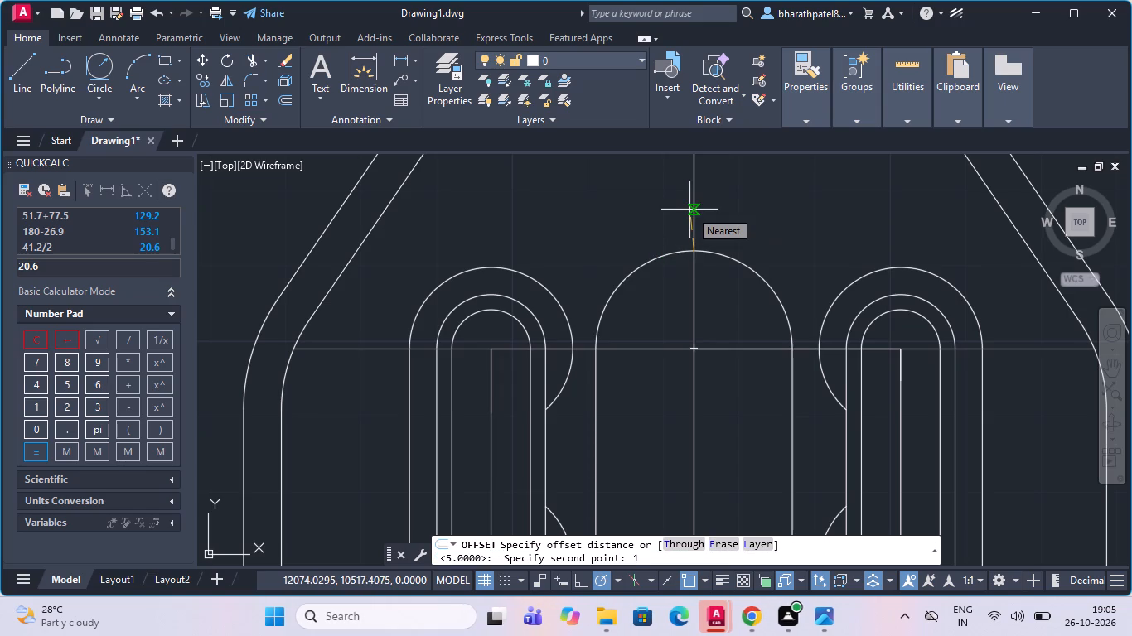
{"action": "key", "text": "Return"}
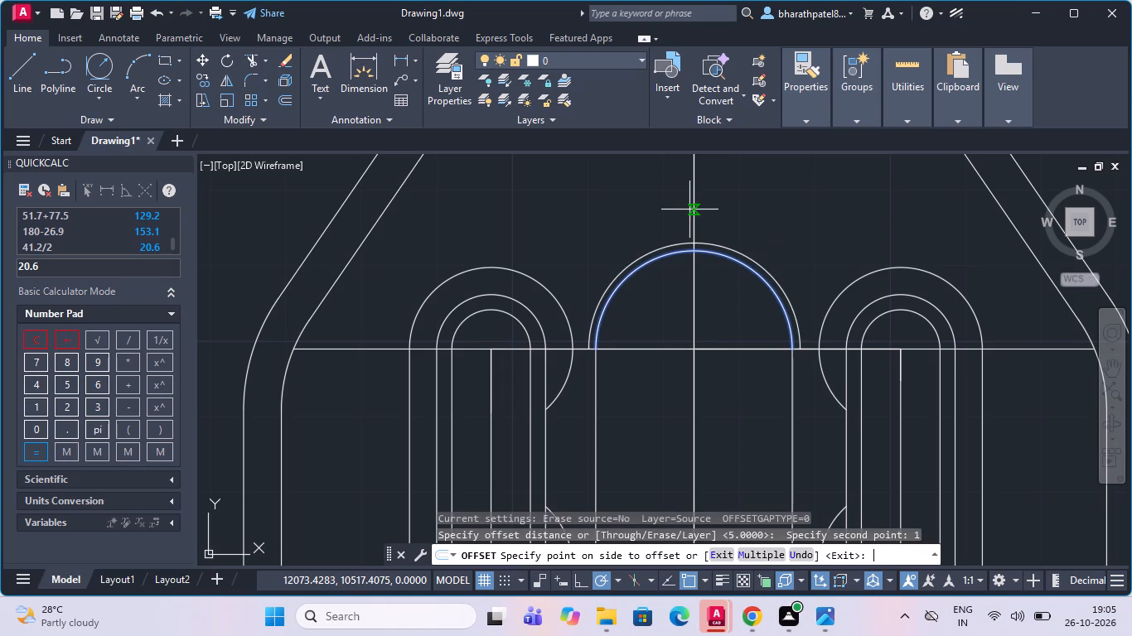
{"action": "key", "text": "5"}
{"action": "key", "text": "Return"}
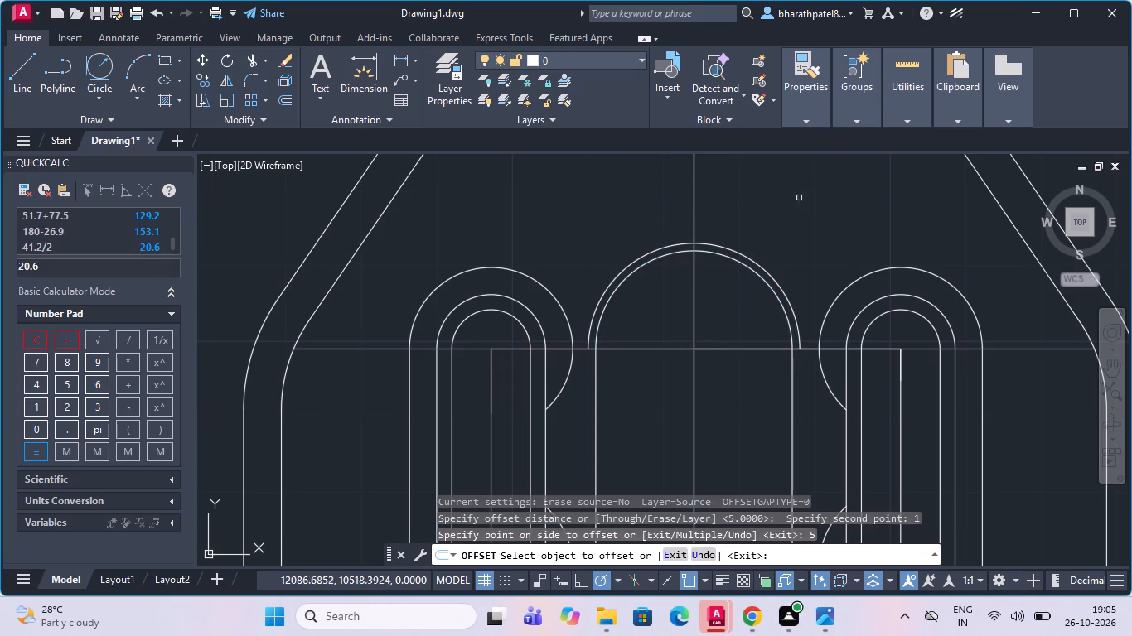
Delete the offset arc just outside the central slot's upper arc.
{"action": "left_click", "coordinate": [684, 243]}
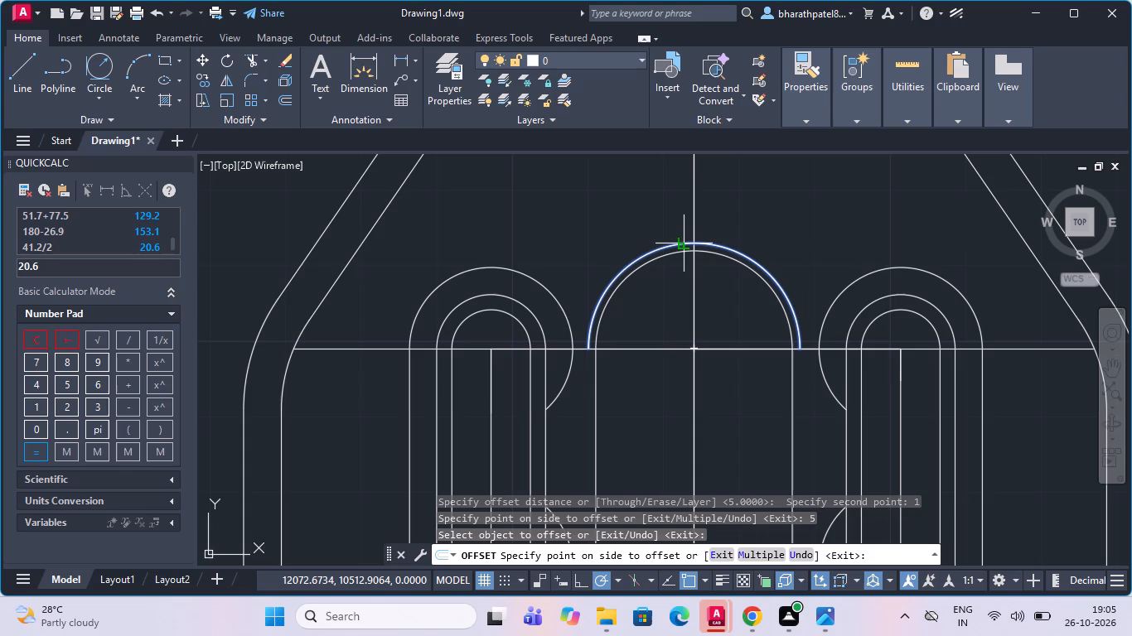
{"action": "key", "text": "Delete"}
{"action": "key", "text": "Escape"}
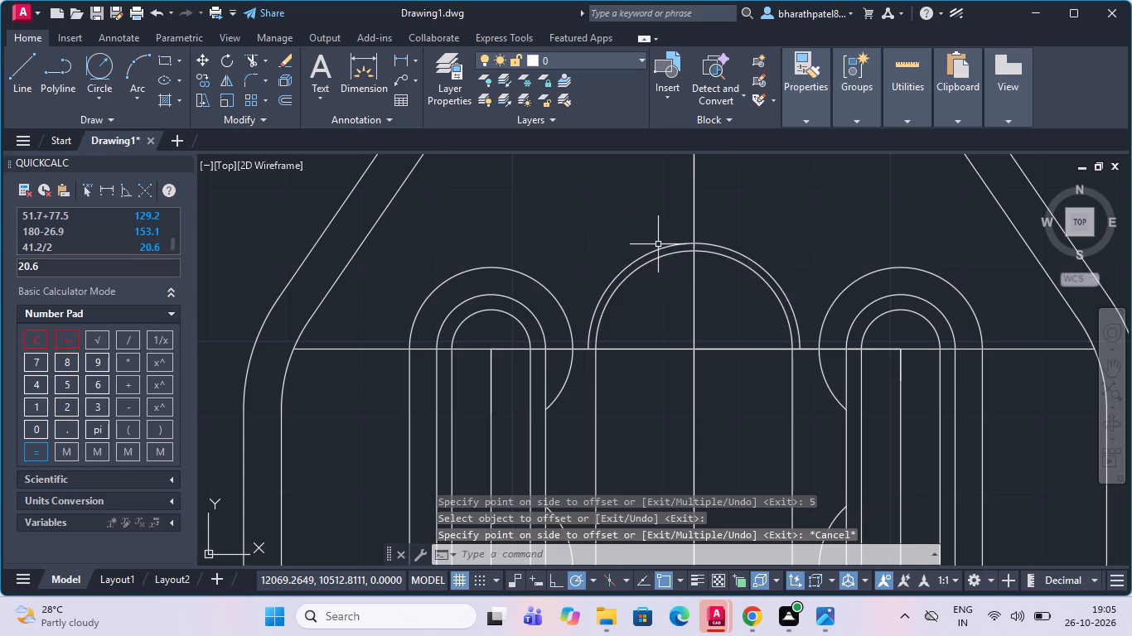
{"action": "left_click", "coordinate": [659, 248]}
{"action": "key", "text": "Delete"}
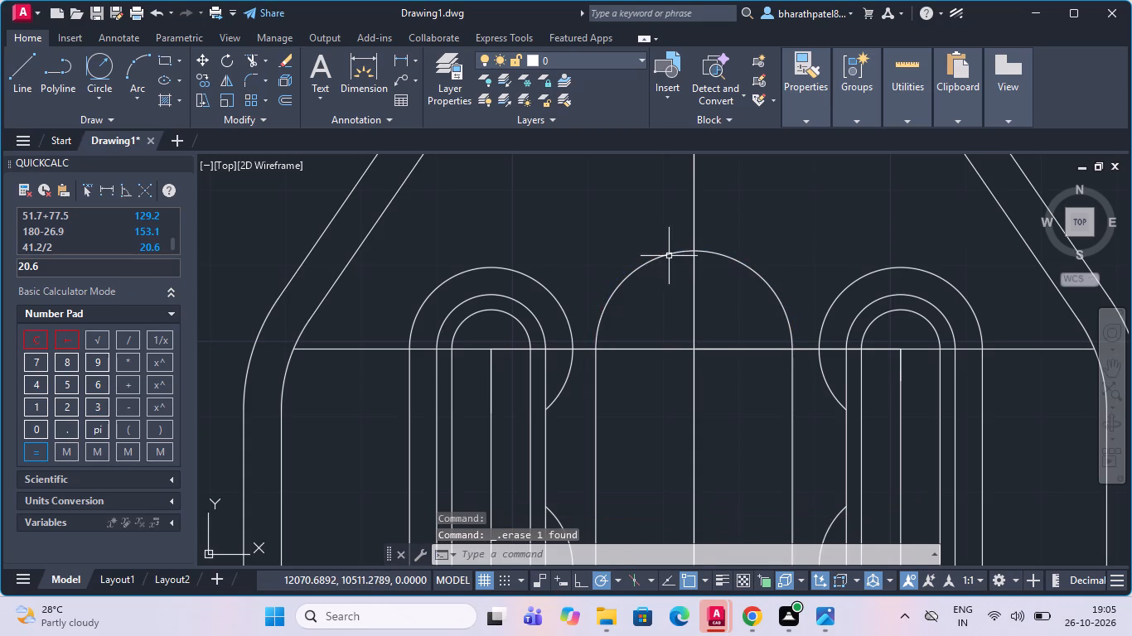
Offset the central slot's upper arc outward by 5.
{"action": "left_click", "coordinate": [670, 251]}
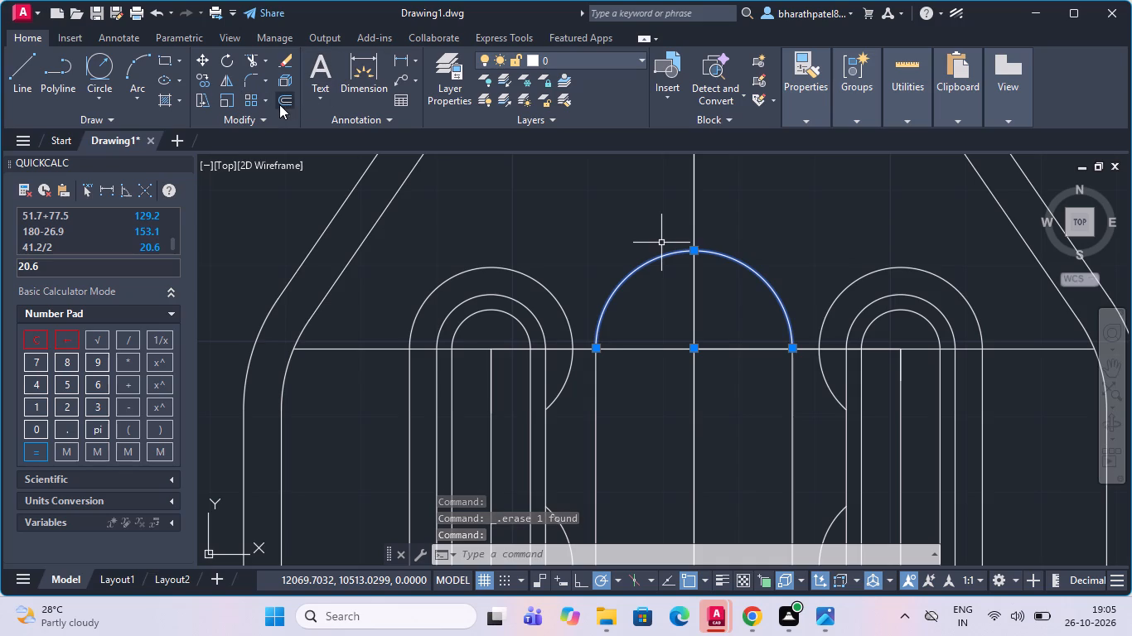
{"action": "left_click", "coordinate": [279, 104]}
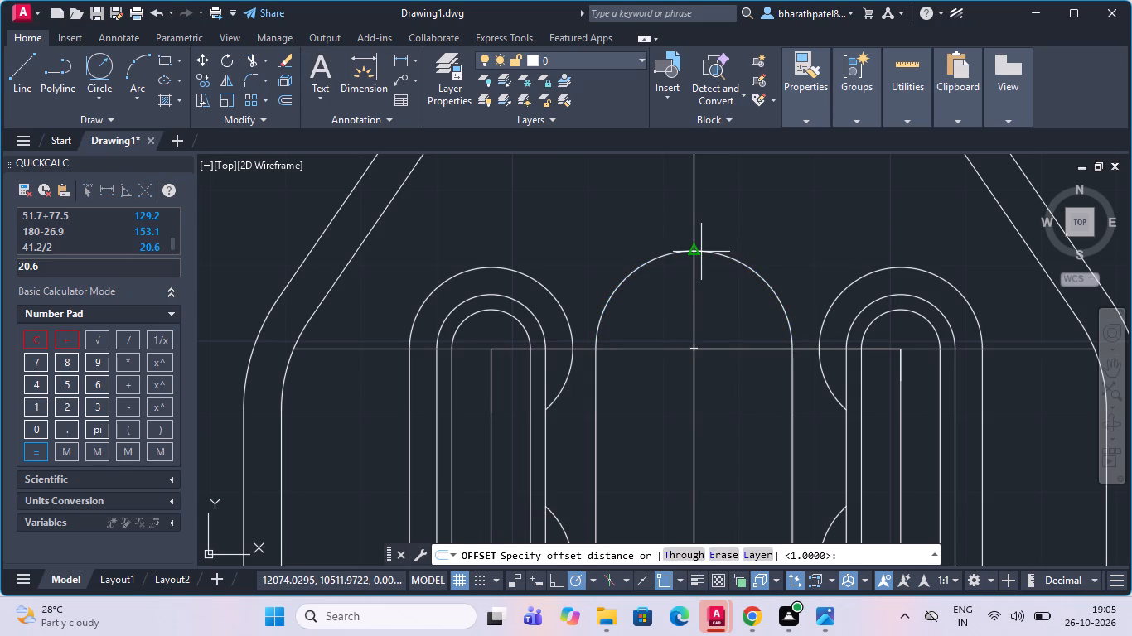
{"action": "left_click", "coordinate": [694, 254]}
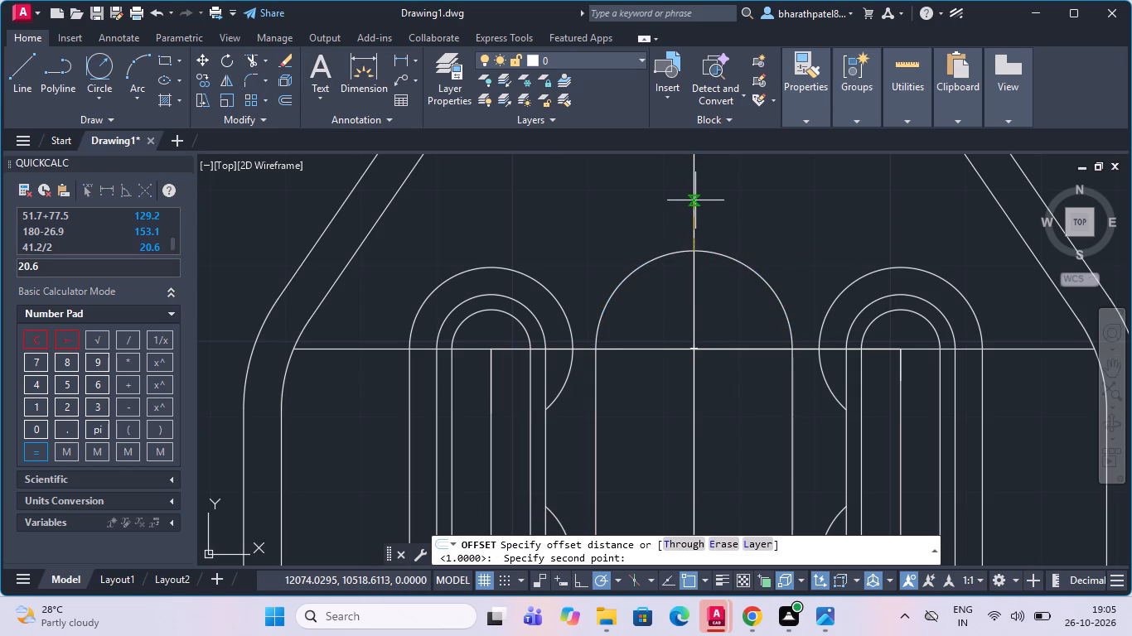
{"action": "key", "text": "5"}
{"action": "key", "text": "Return"}
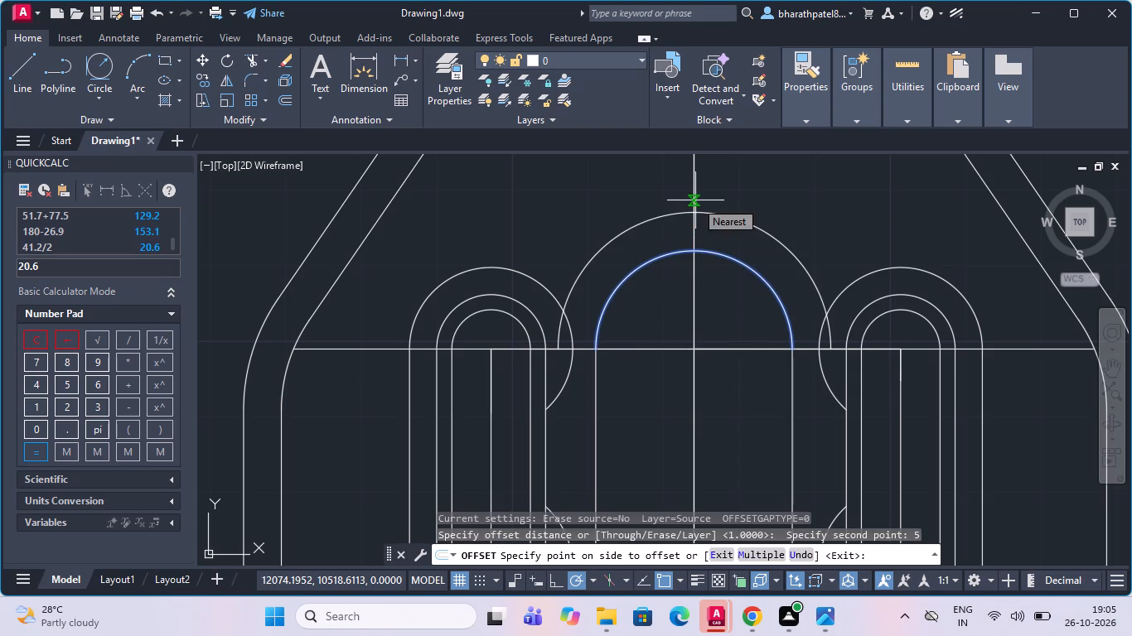
{"action": "left_click", "coordinate": [631, 200]}
Trim the left side slot's outer arc below the horizontal line and the new offset arc's right end inside the right side slot's outline.
{"action": "scroll", "coordinate": [634, 257], "scroll_direction": "down", "scroll_amount": 2}
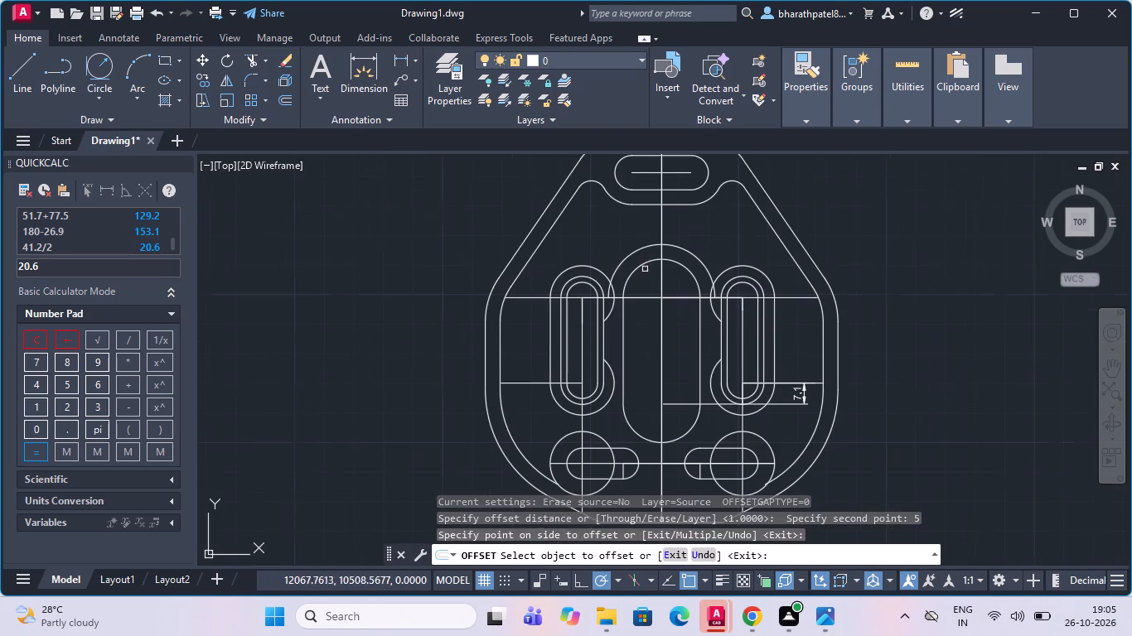
{"action": "scroll", "coordinate": [649, 153], "scroll_direction": "up", "scroll_amount": 2}
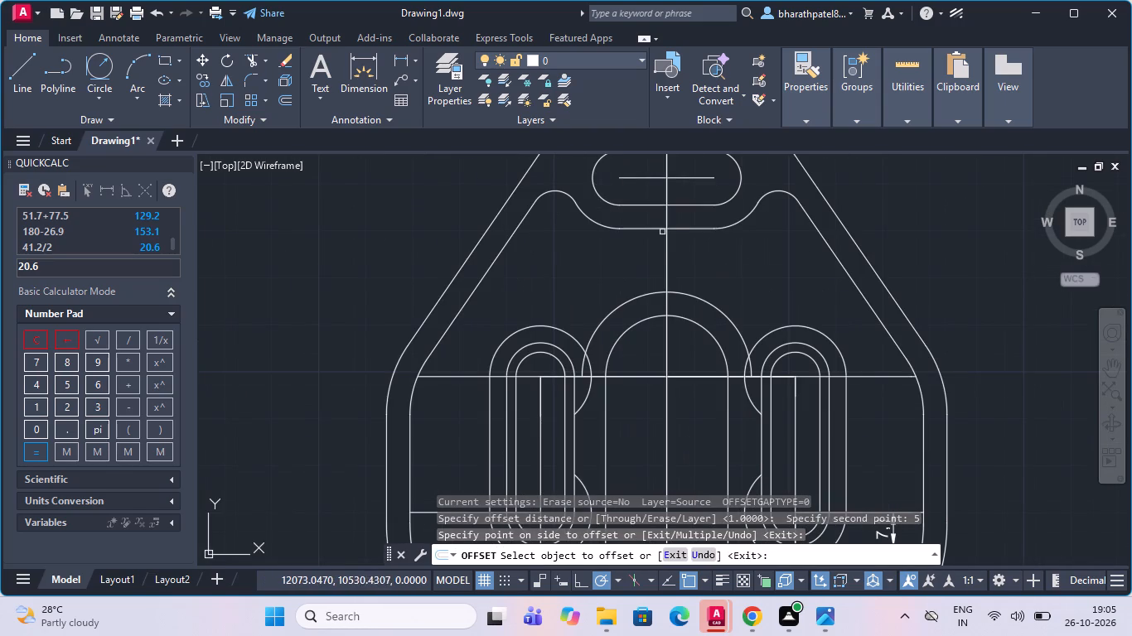
{"action": "scroll", "coordinate": [595, 368], "scroll_direction": "up", "scroll_amount": 2}
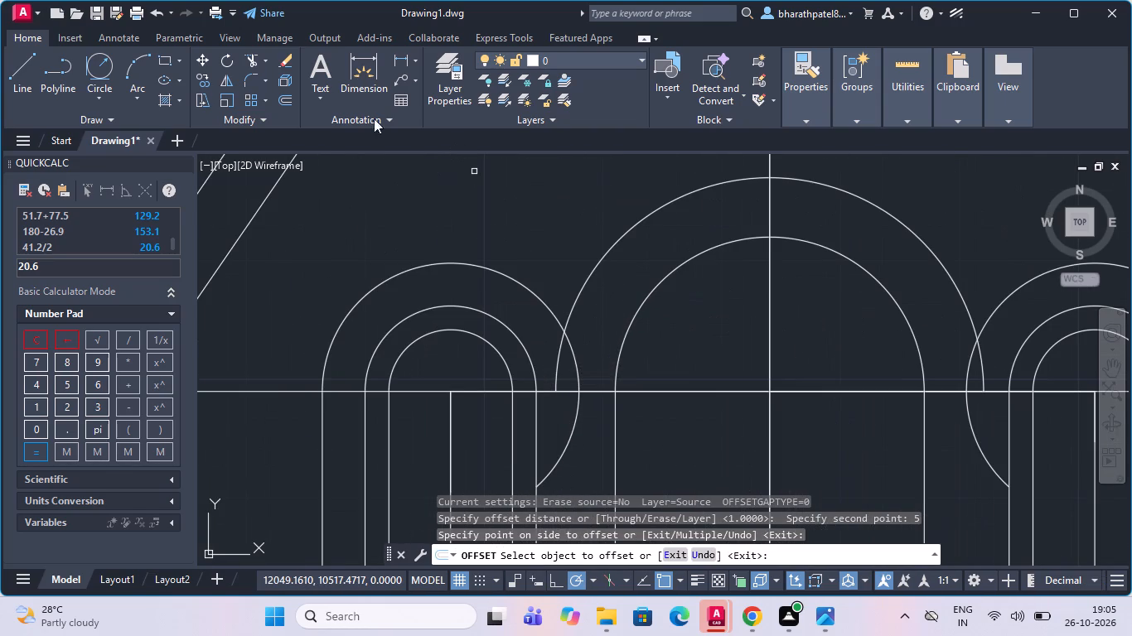
{"action": "left_click", "coordinate": [255, 64]}
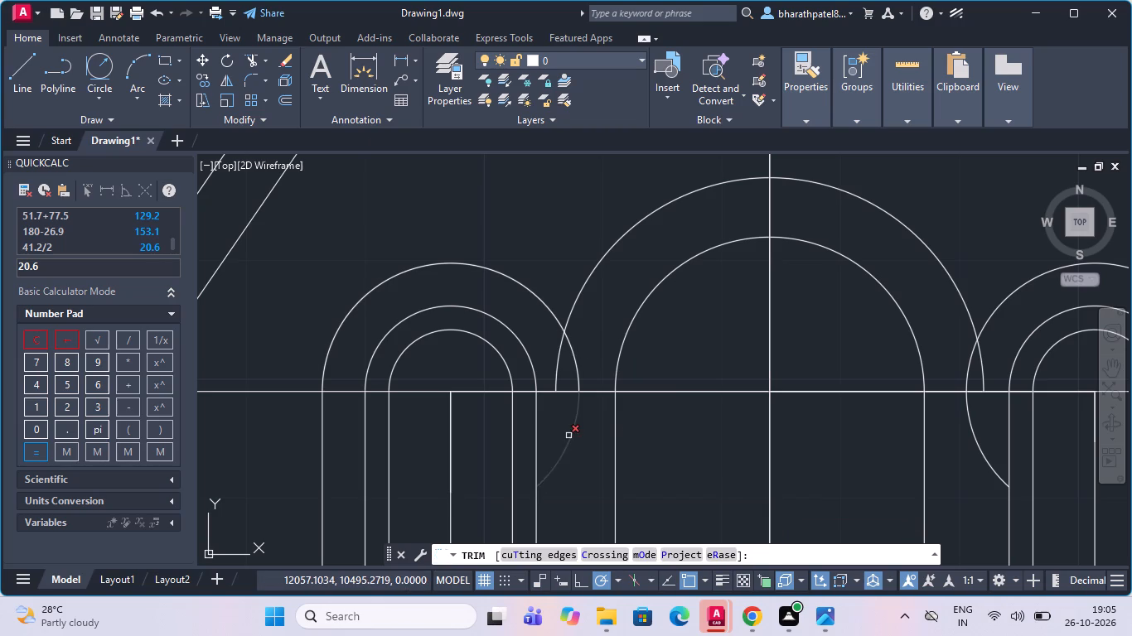
{"action": "left_click", "coordinate": [568, 436]}
{"action": "scroll", "coordinate": [660, 427], "scroll_direction": "down", "scroll_amount": 2}
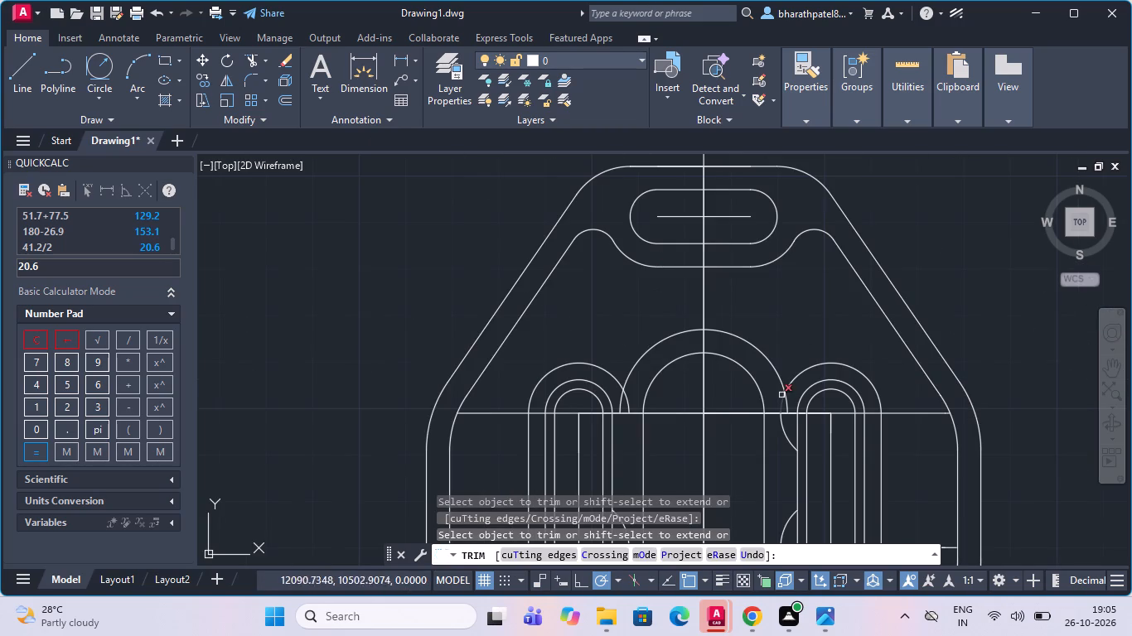
{"action": "left_click", "coordinate": [788, 407]}
{"action": "scroll", "coordinate": [788, 407], "scroll_direction": "down", "scroll_amount": 3}
{"action": "scroll", "coordinate": [791, 403], "scroll_direction": "up", "scroll_amount": 2}
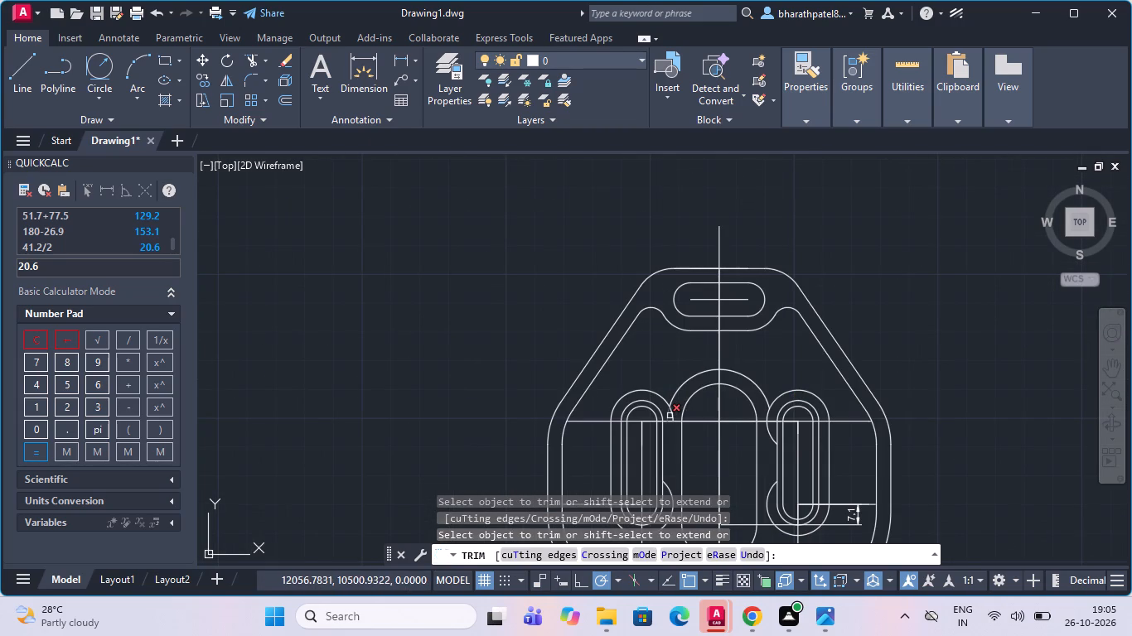
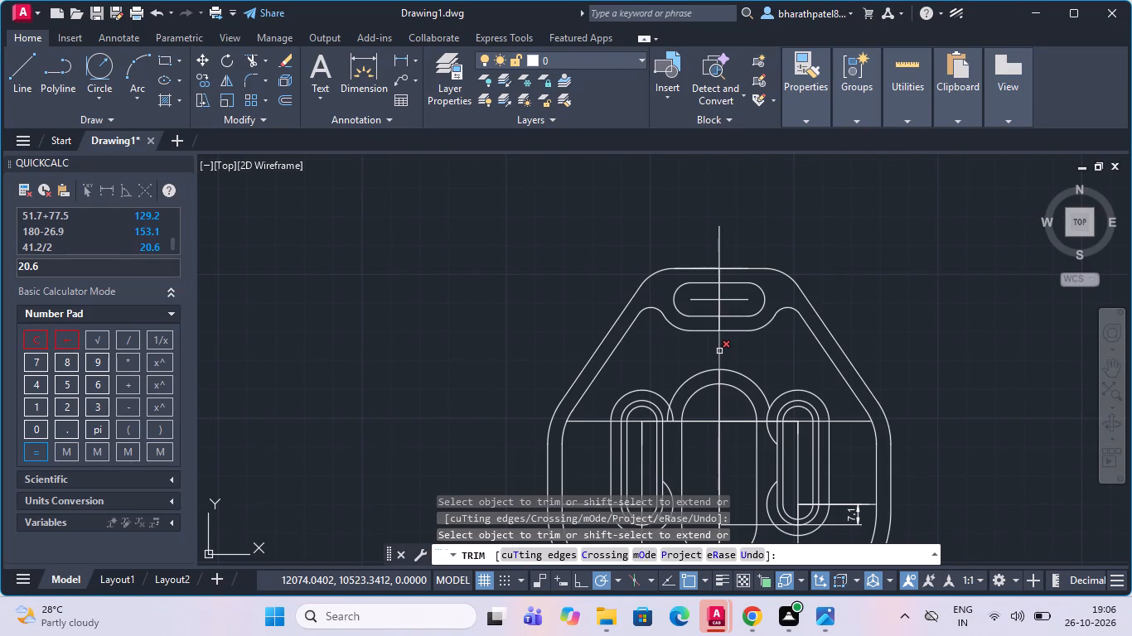
Draw connected lines from the outer central arc's top: 5 right, 10 left, and about 15 up past the horizontal line below the upper slot.
{"action": "scroll", "coordinate": [724, 380], "scroll_direction": "up", "scroll_amount": 2}
{"action": "left_click", "coordinate": [20, 83]}
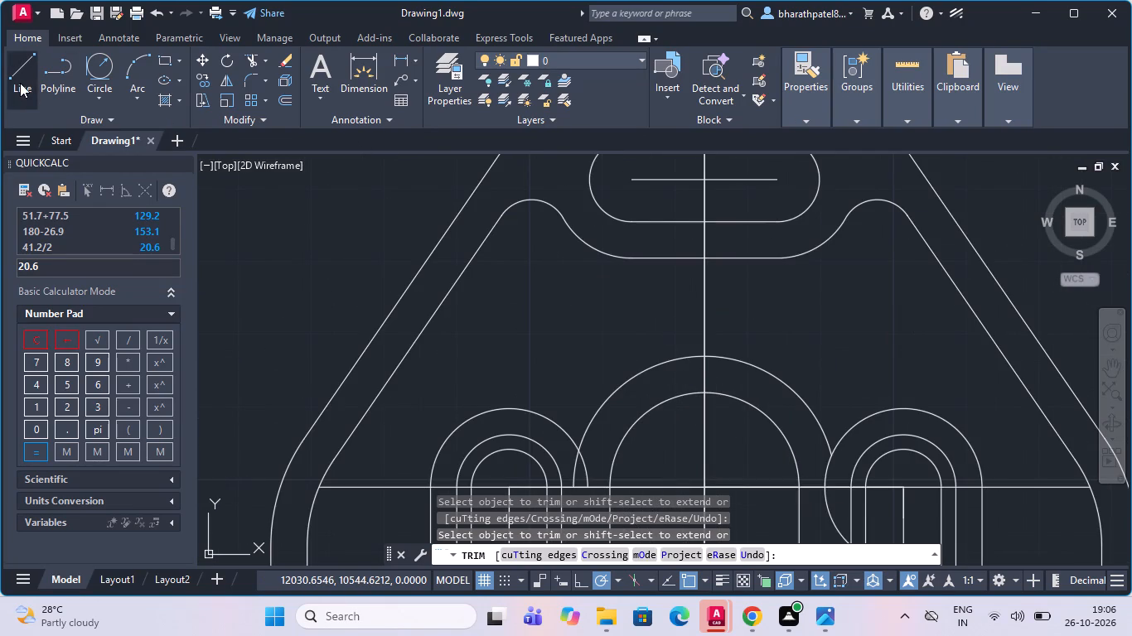
{"action": "left_click", "coordinate": [704, 356]}
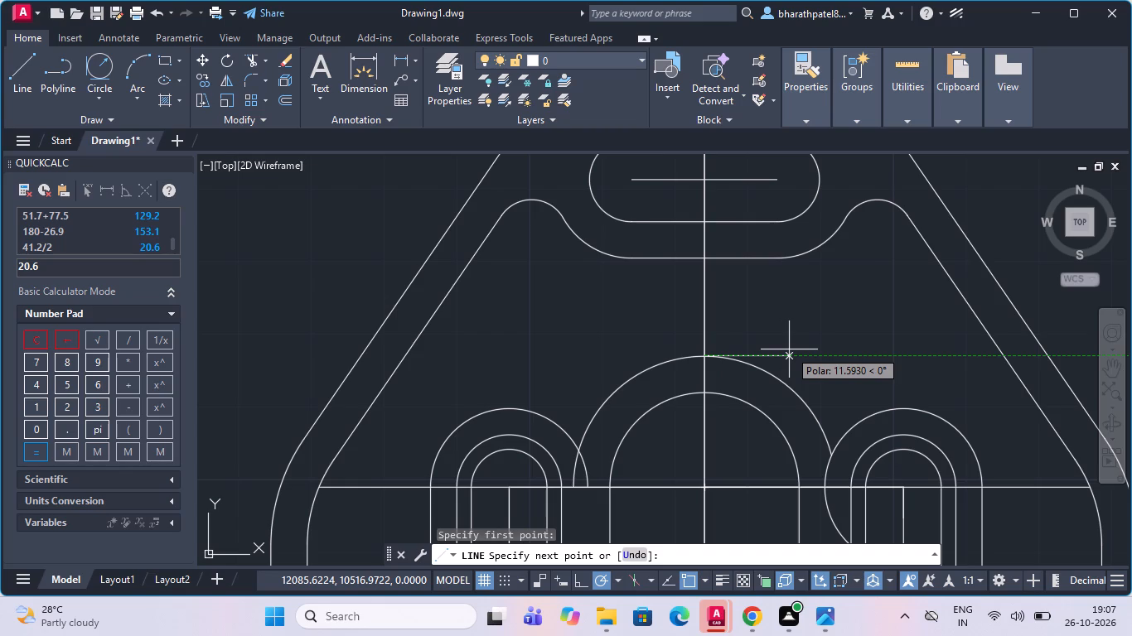
{"action": "key", "text": "5"}
{"action": "key", "text": "Return"}
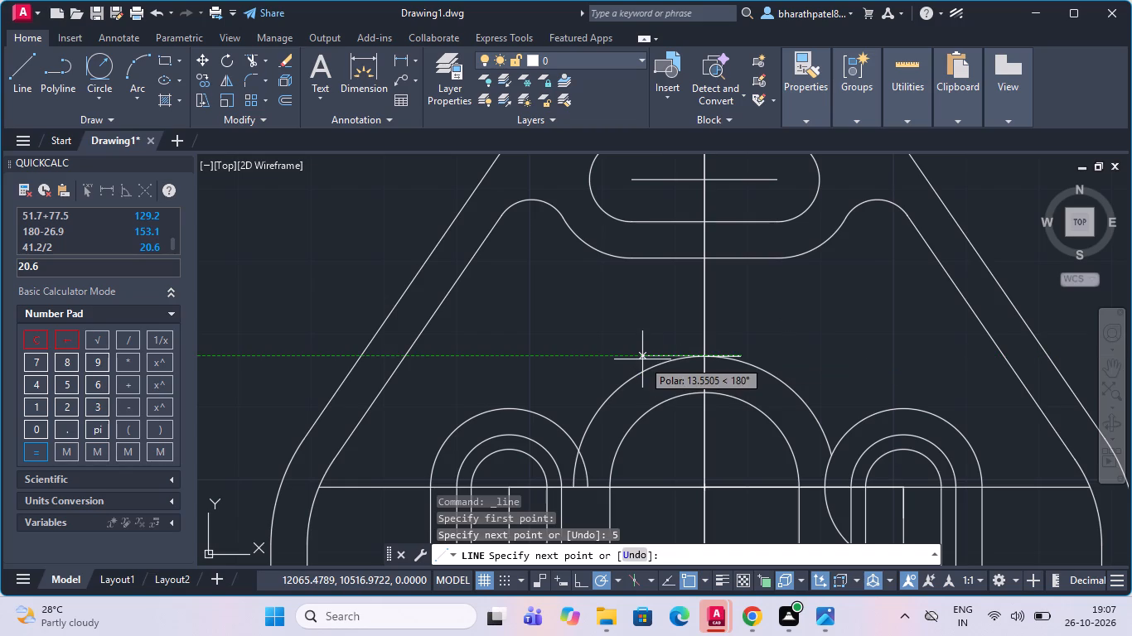
{"action": "key", "text": "1"}
{"action": "key", "text": "0"}
{"action": "key", "text": "Return"}
{"action": "left_click", "coordinate": [666, 247]}
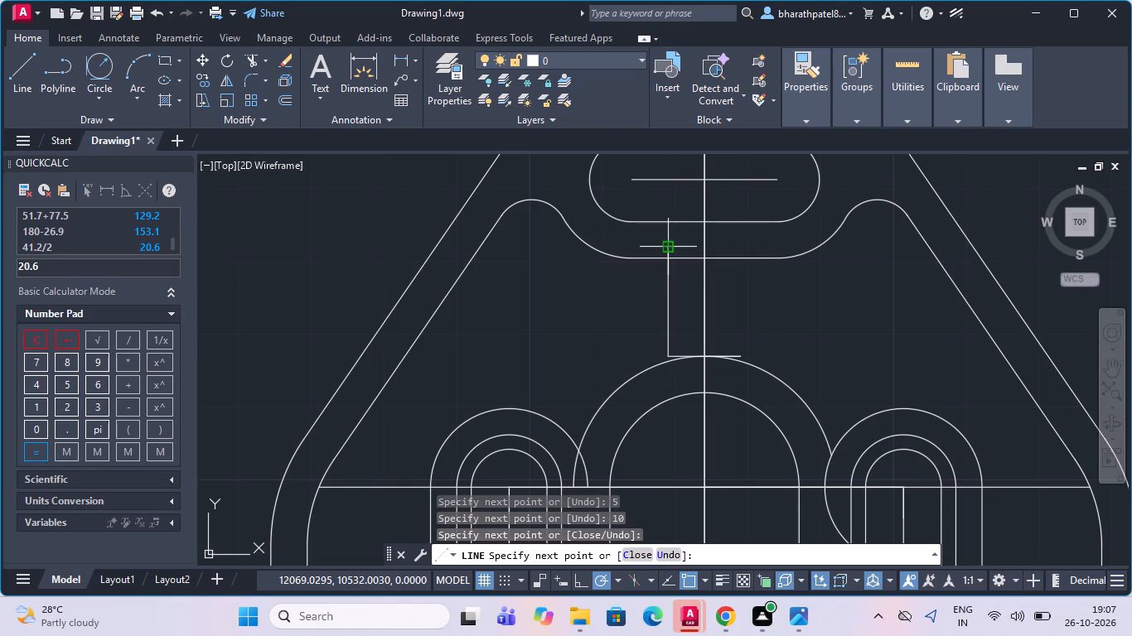
{"action": "key", "text": "Escape"}
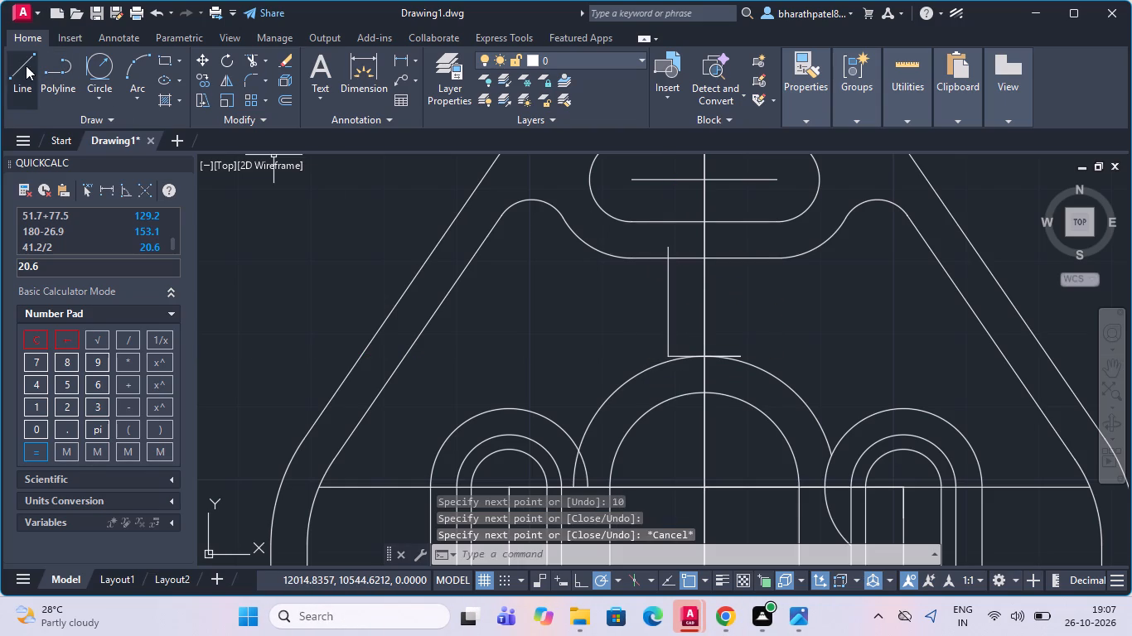
Draw a vertical line about 15.5 long upward from the short base line's right end, past the horizontal line below the upper slot.
{"action": "left_click", "coordinate": [11, 69]}
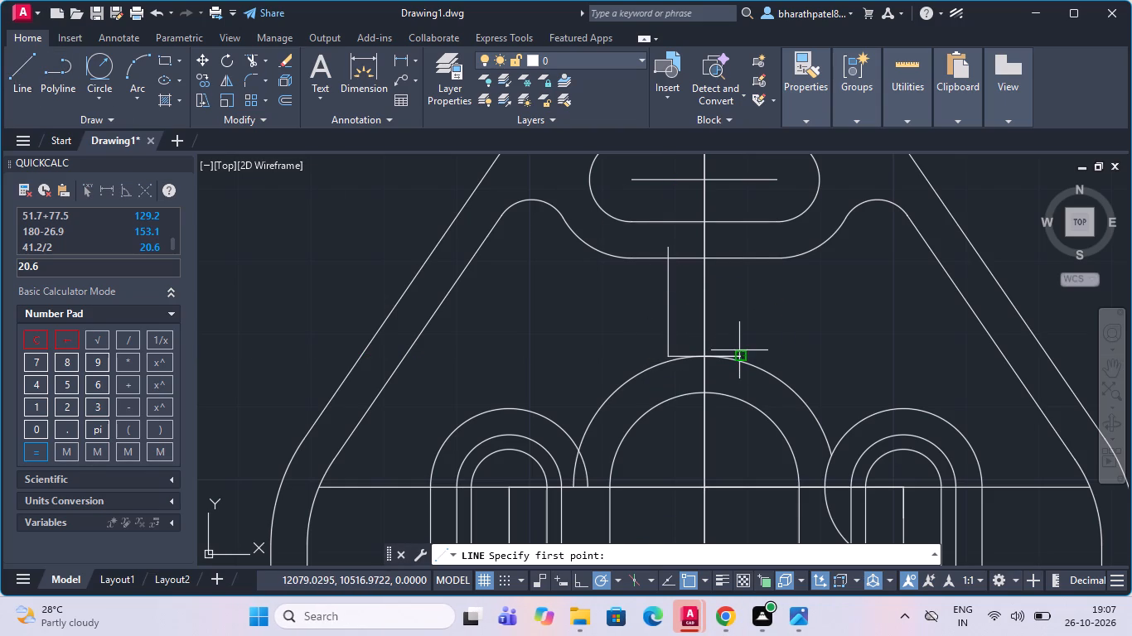
{"action": "left_click_drag", "start_coordinate": [739, 350], "coordinate": [739, 337]}
{"action": "left_click", "coordinate": [742, 243]}
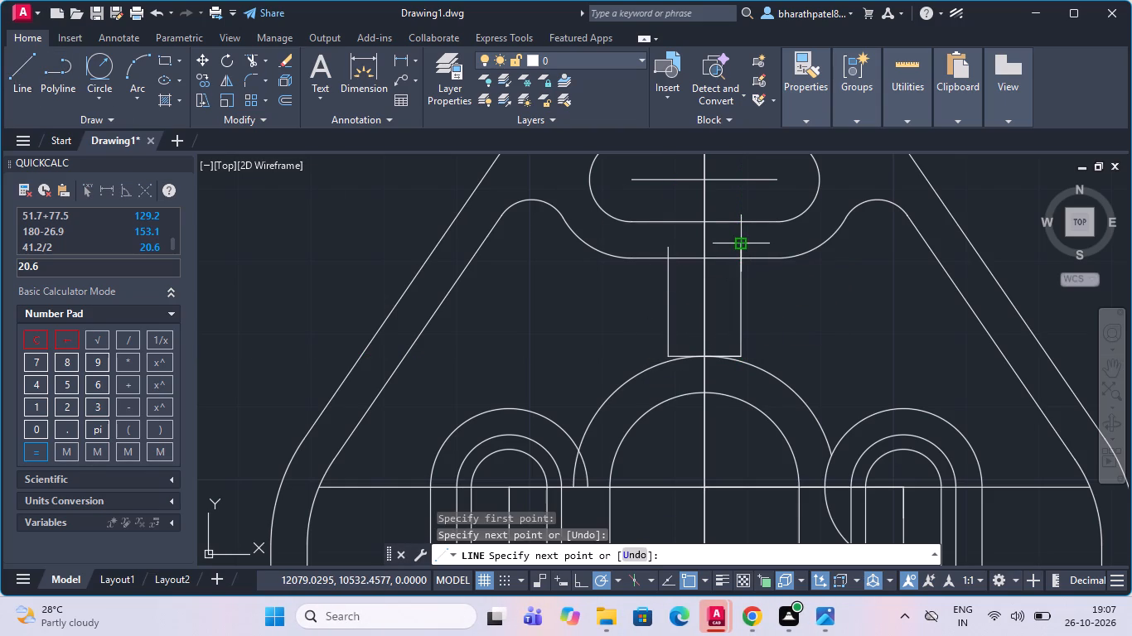
{"action": "key", "text": "Escape"}
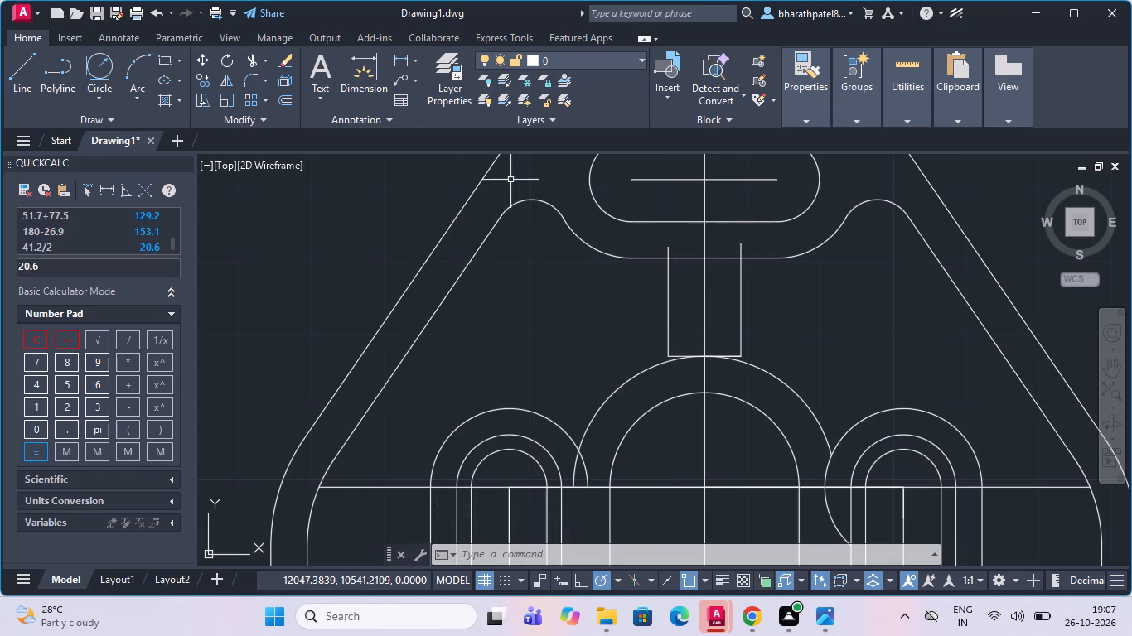
Fillet the horizontal line below the upper slot with the left vertical neck line at radius 5.
{"action": "left_click", "coordinate": [242, 79]}
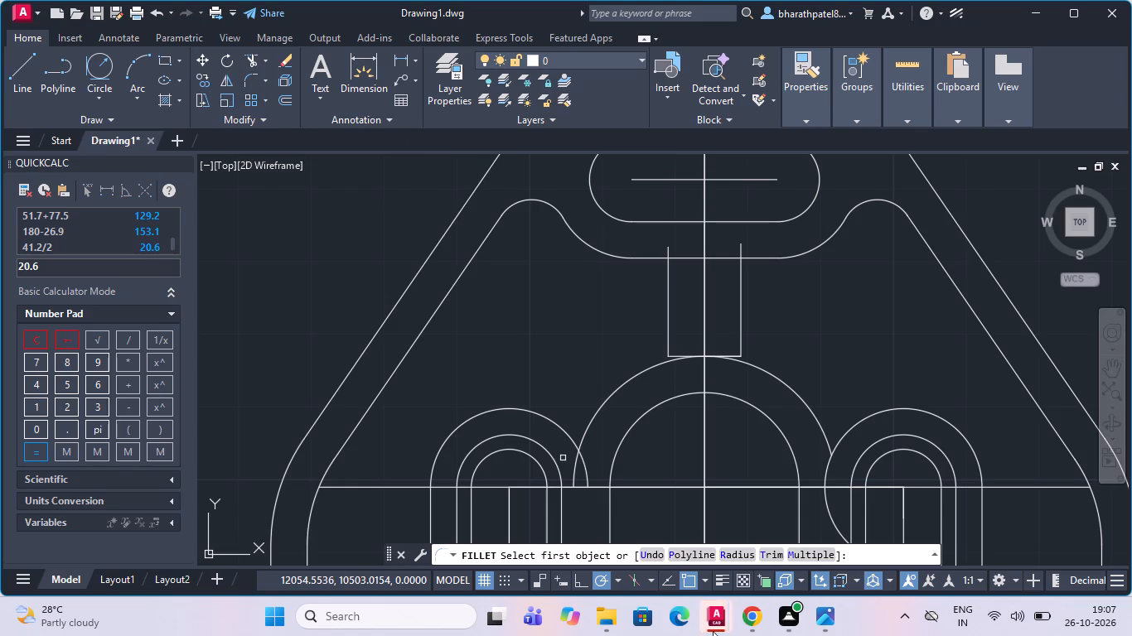
{"action": "left_click", "coordinate": [737, 552]}
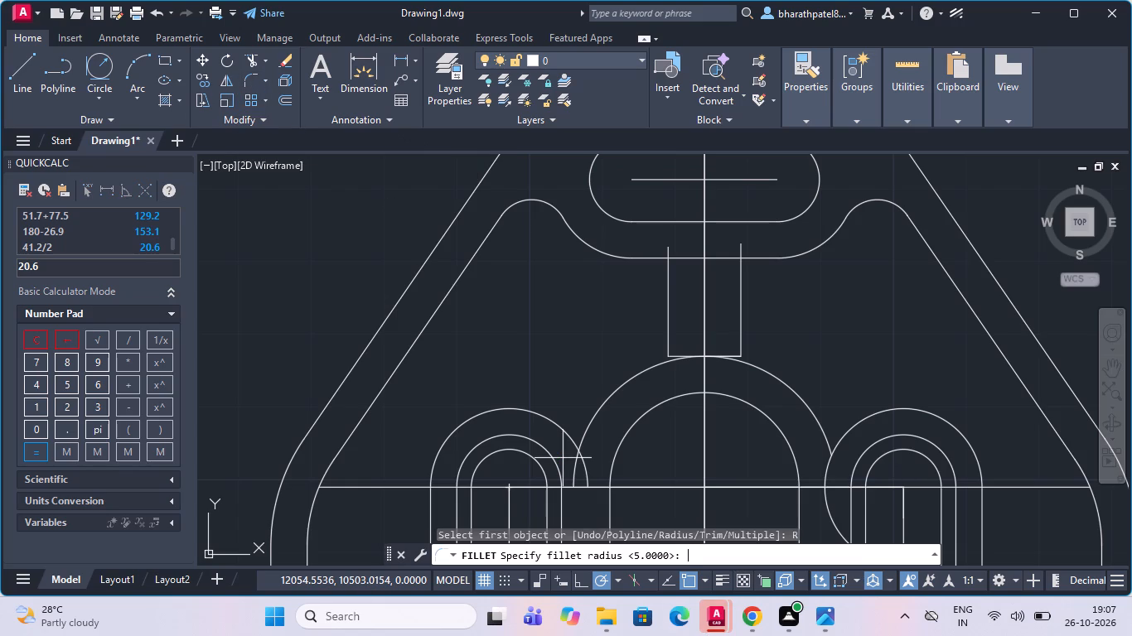
{"action": "key", "text": "5"}
{"action": "key", "text": "Return"}
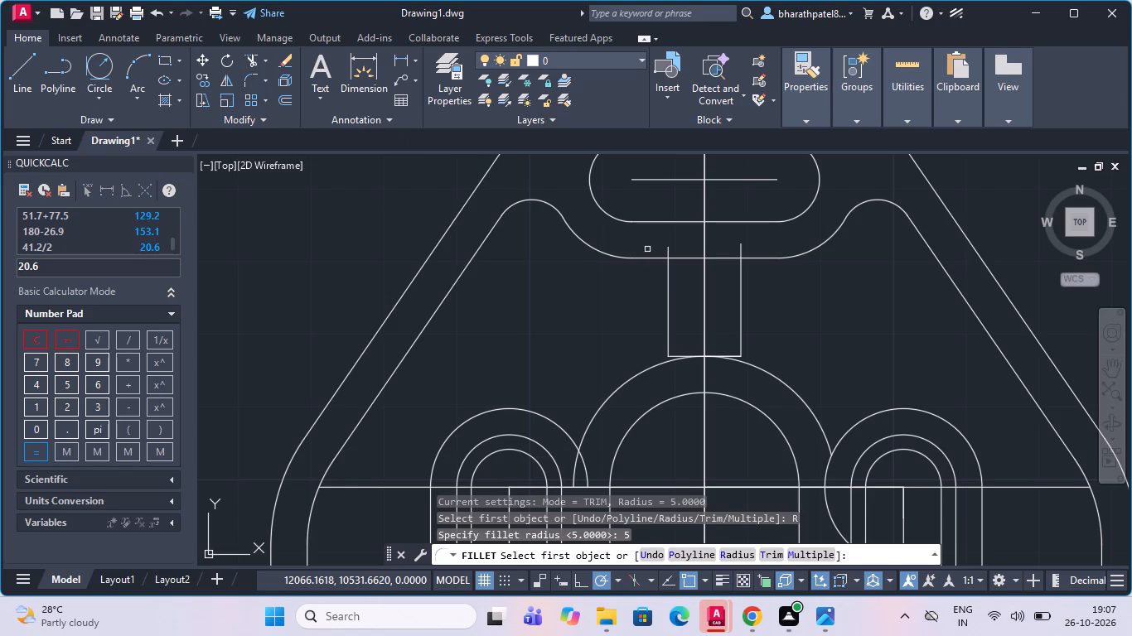
{"action": "left_click", "coordinate": [647, 259]}
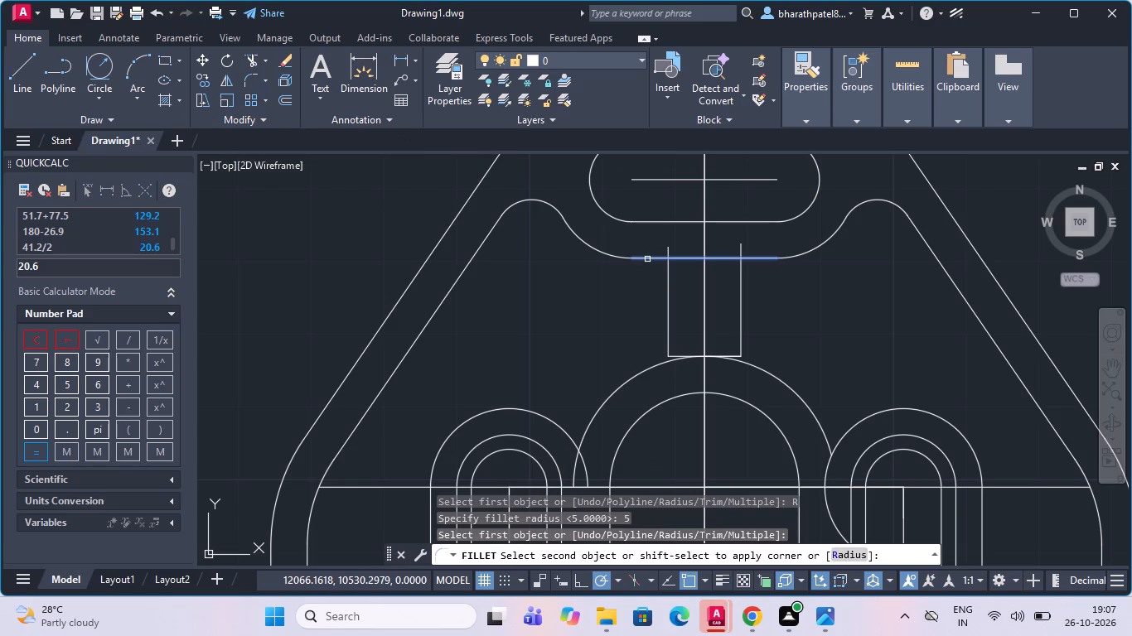
{"action": "left_click", "coordinate": [669, 288]}
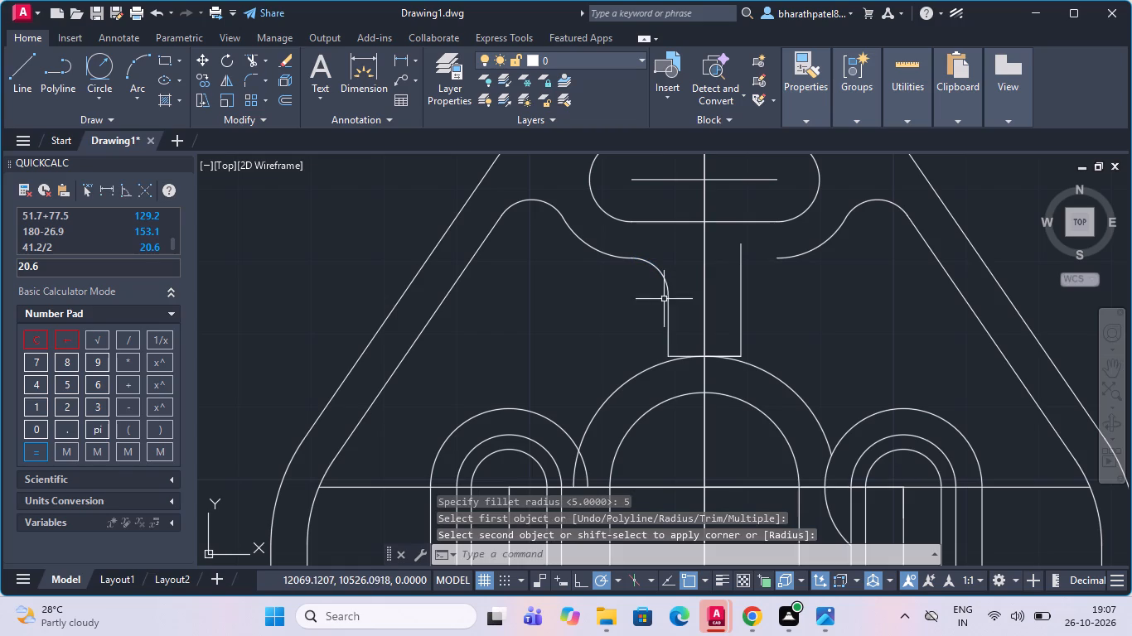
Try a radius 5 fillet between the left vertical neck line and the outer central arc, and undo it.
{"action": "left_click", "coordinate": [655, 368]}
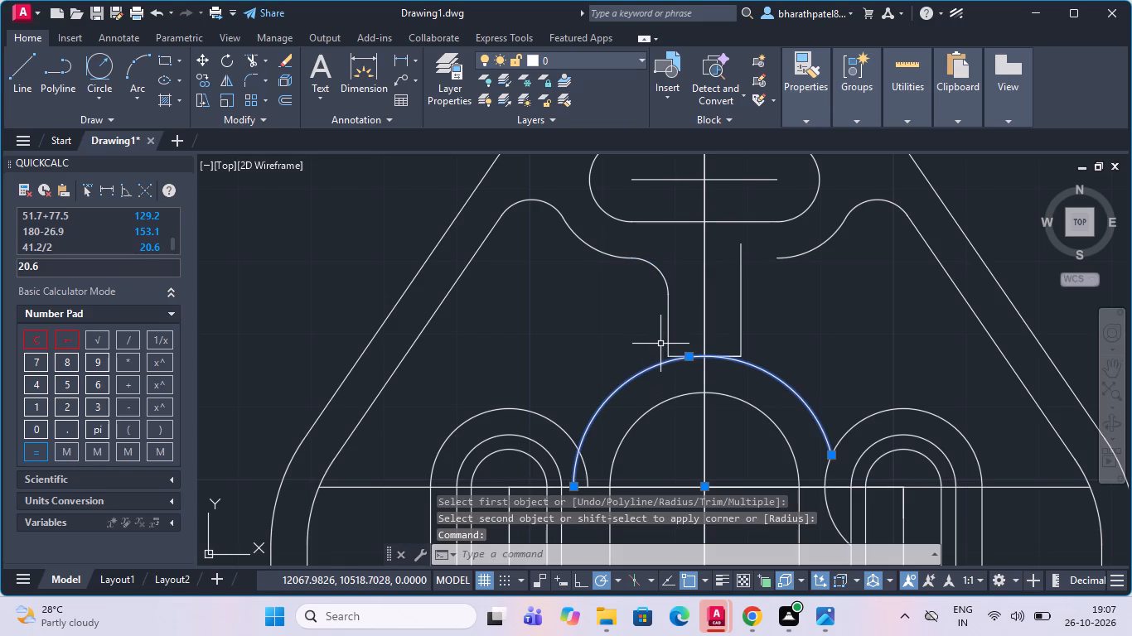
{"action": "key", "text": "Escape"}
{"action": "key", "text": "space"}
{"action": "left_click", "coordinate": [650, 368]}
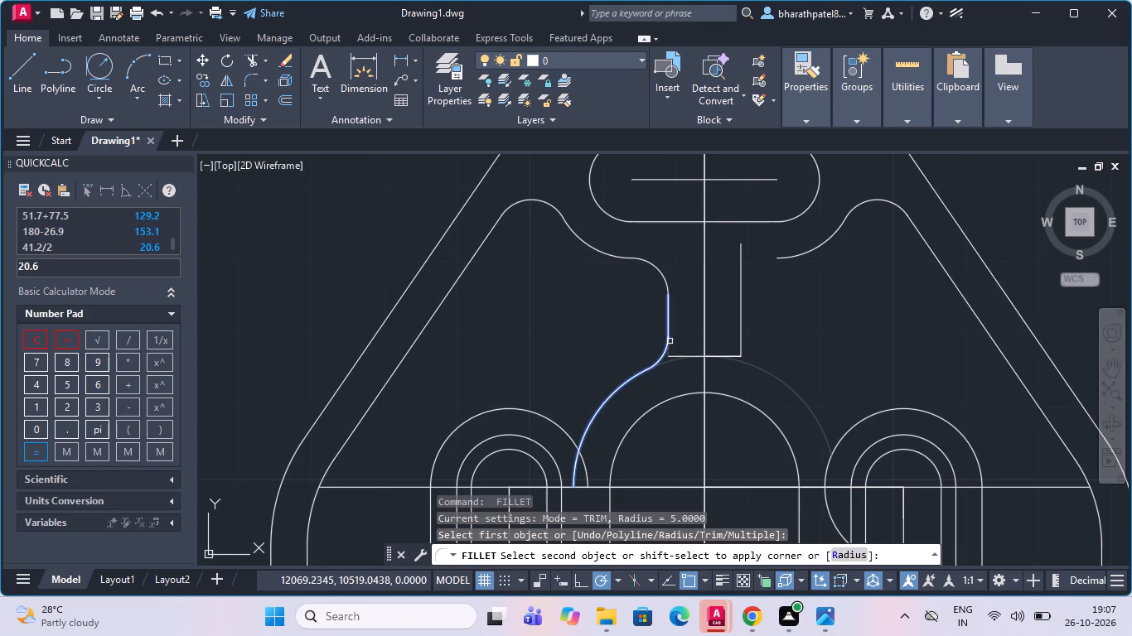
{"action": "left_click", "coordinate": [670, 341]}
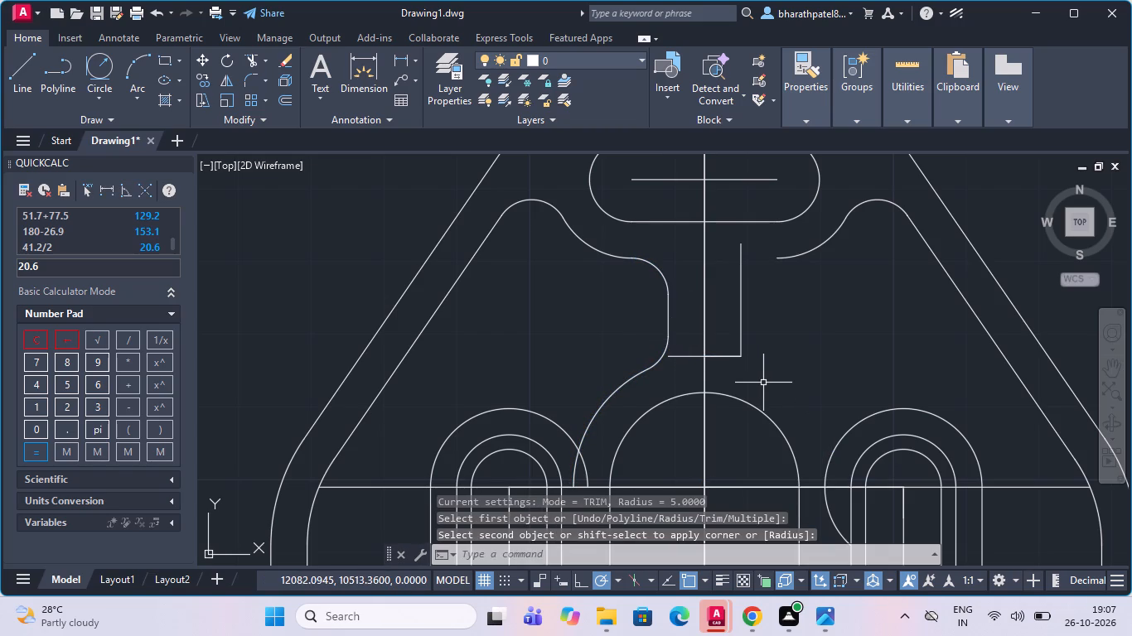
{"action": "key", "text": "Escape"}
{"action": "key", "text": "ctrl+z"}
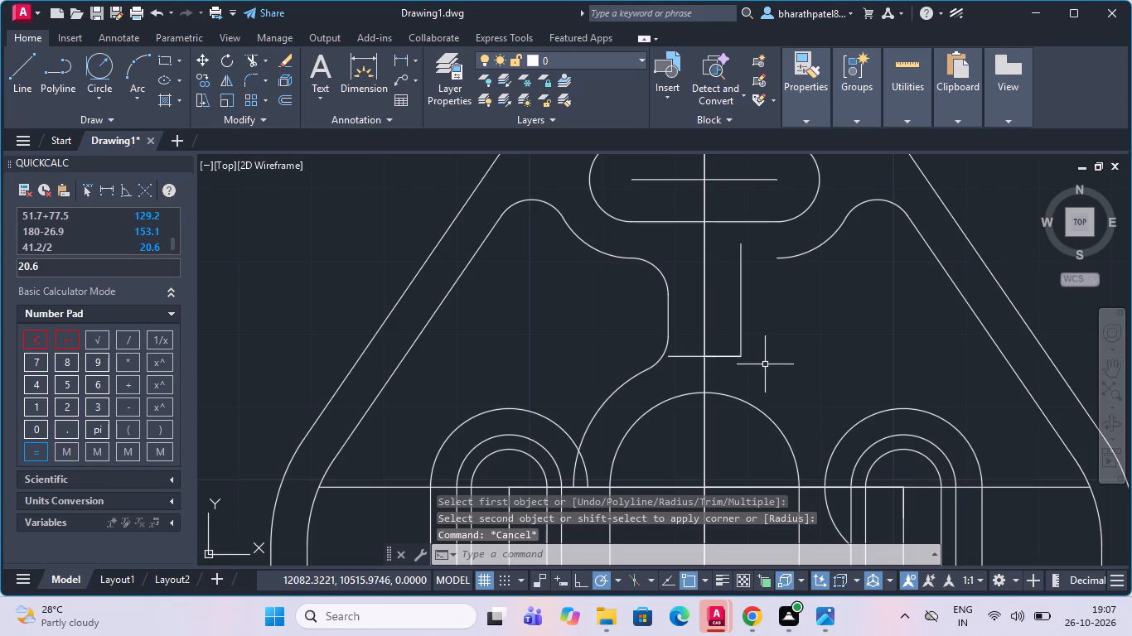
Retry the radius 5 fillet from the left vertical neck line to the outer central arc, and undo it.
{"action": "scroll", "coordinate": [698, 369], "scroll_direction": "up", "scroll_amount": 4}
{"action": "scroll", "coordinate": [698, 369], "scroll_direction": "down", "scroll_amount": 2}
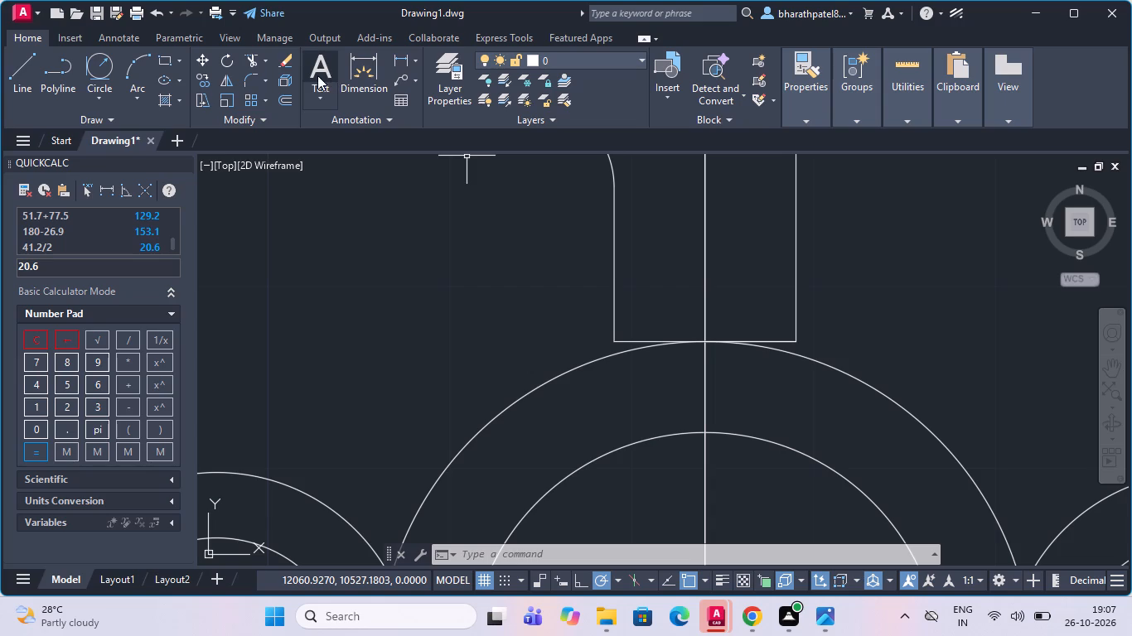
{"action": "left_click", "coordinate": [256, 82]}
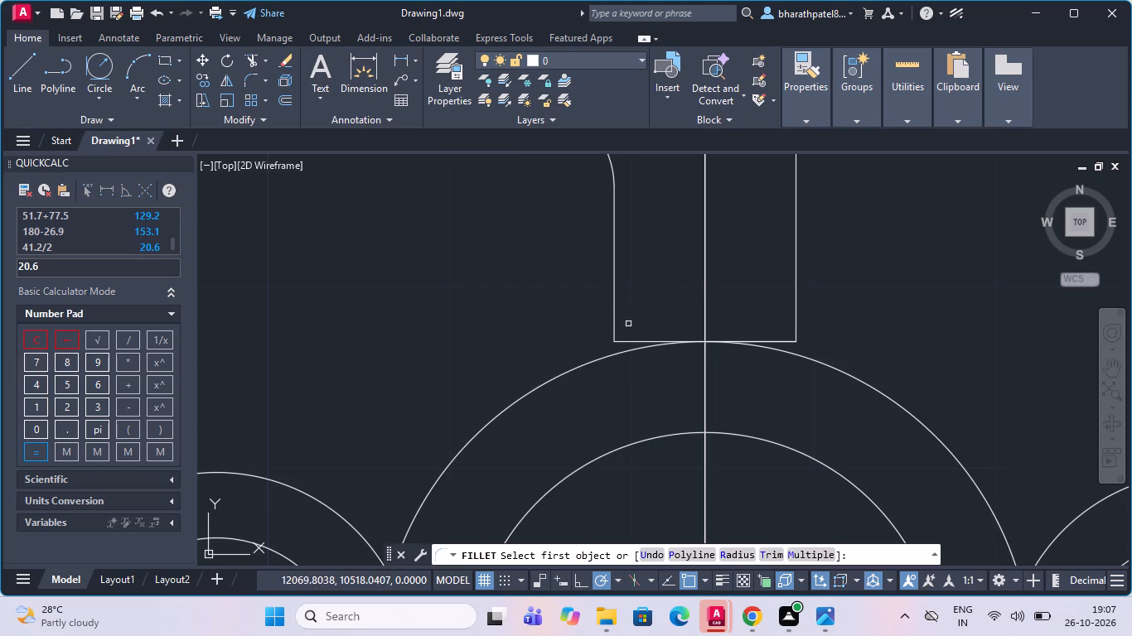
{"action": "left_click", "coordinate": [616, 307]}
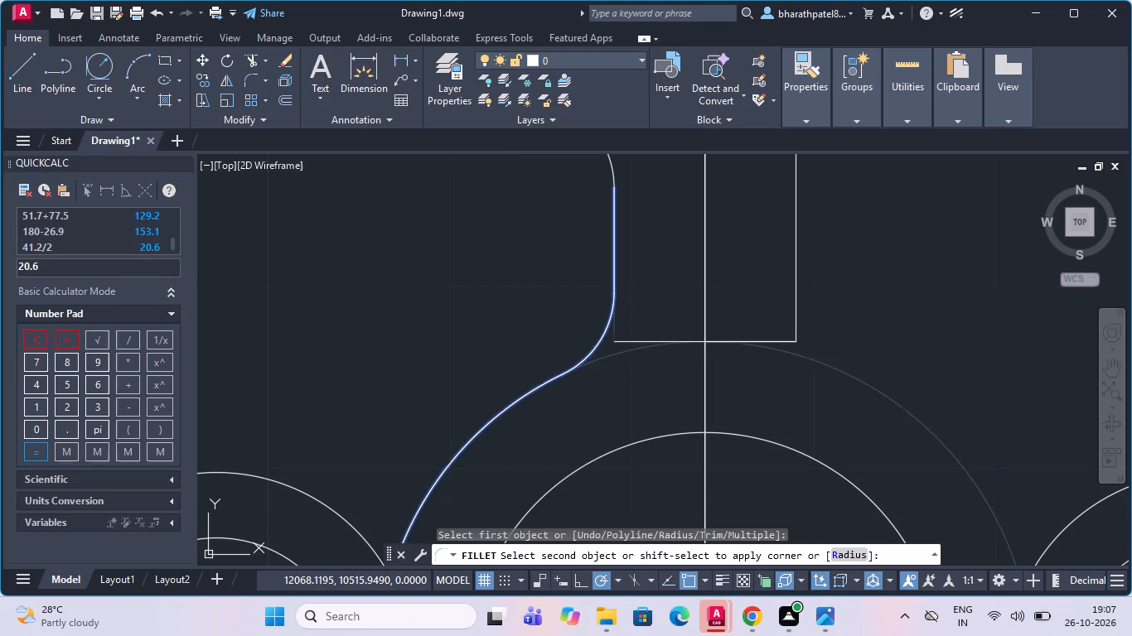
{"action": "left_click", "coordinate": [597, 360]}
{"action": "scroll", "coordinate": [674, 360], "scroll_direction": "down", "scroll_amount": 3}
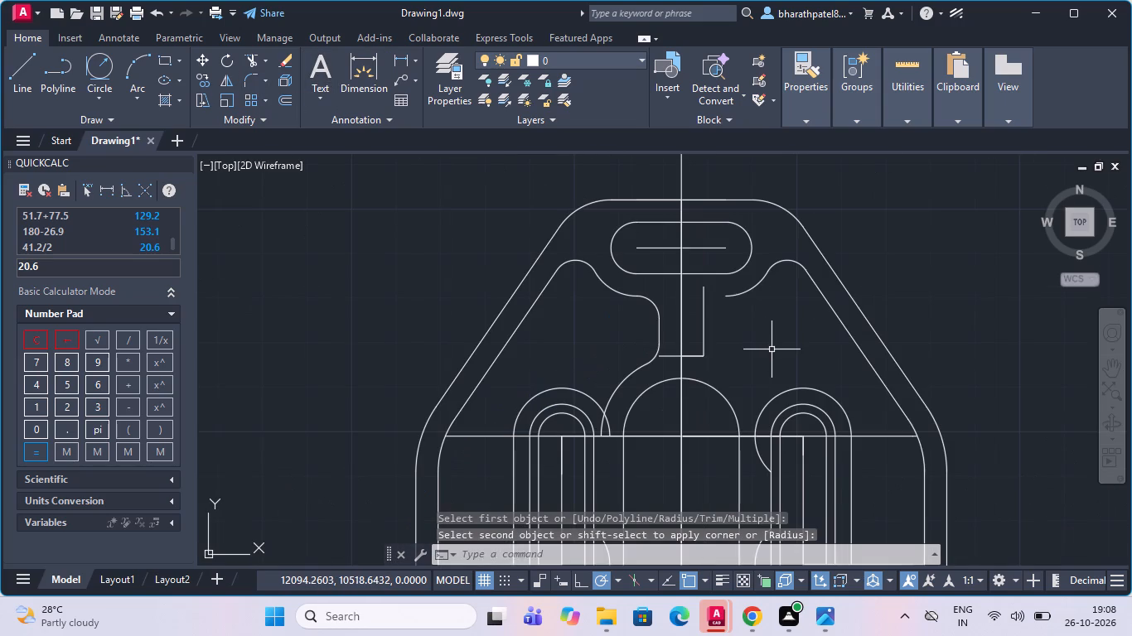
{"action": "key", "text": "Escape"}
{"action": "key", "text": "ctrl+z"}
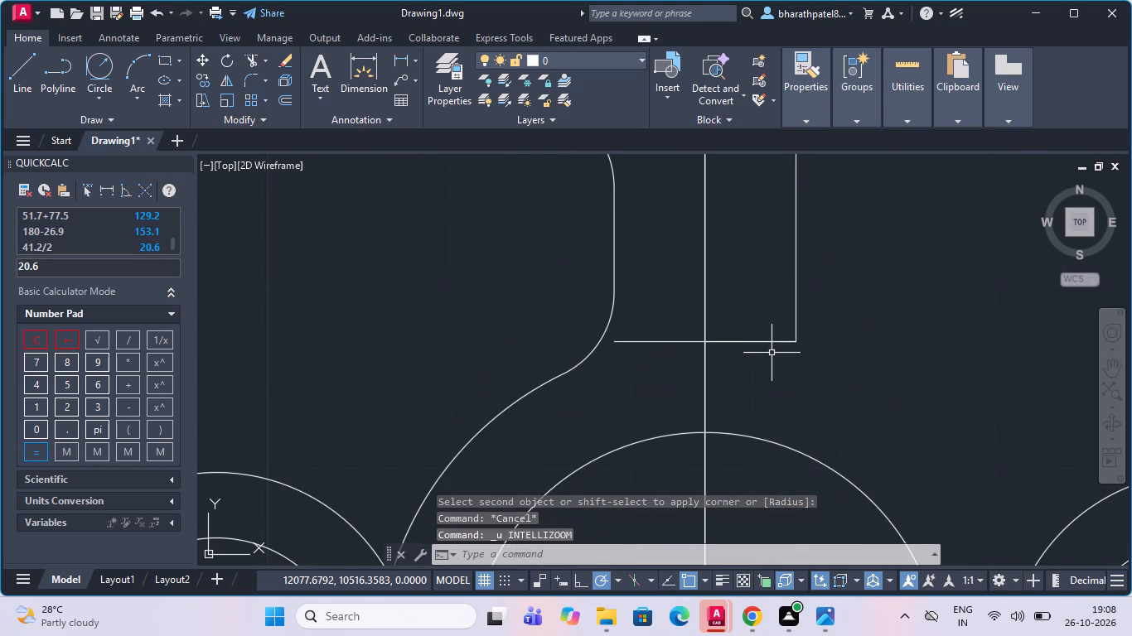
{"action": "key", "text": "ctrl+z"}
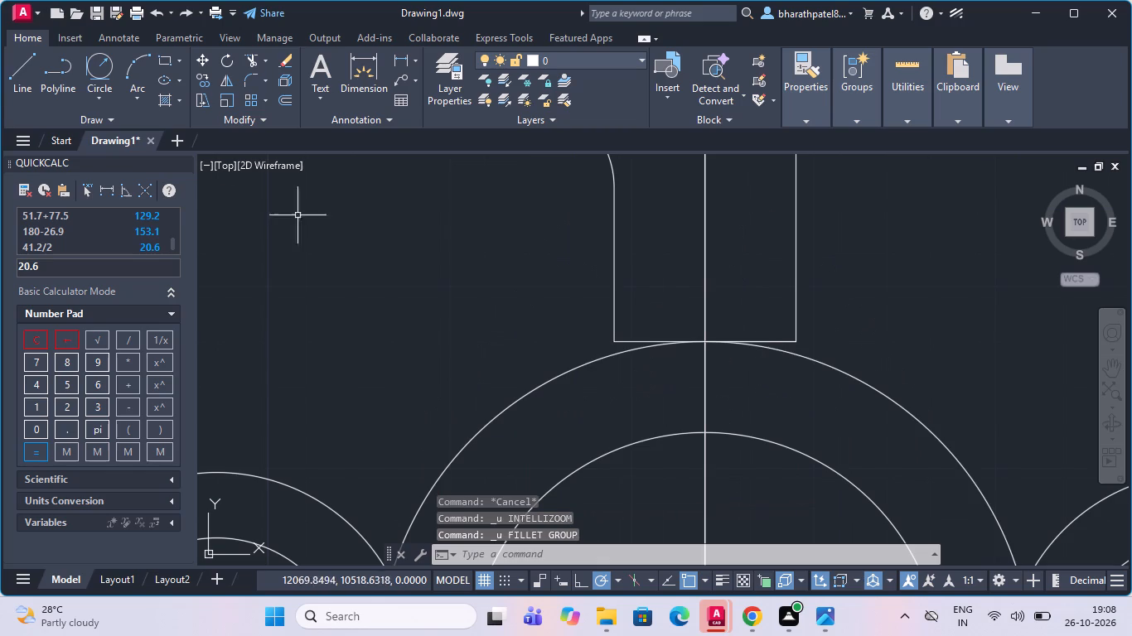
Draw a short vertical line about 2.5 long downward from the right neck line's lower end, crossing the outer central arc.
{"action": "left_click", "coordinate": [18, 77]}
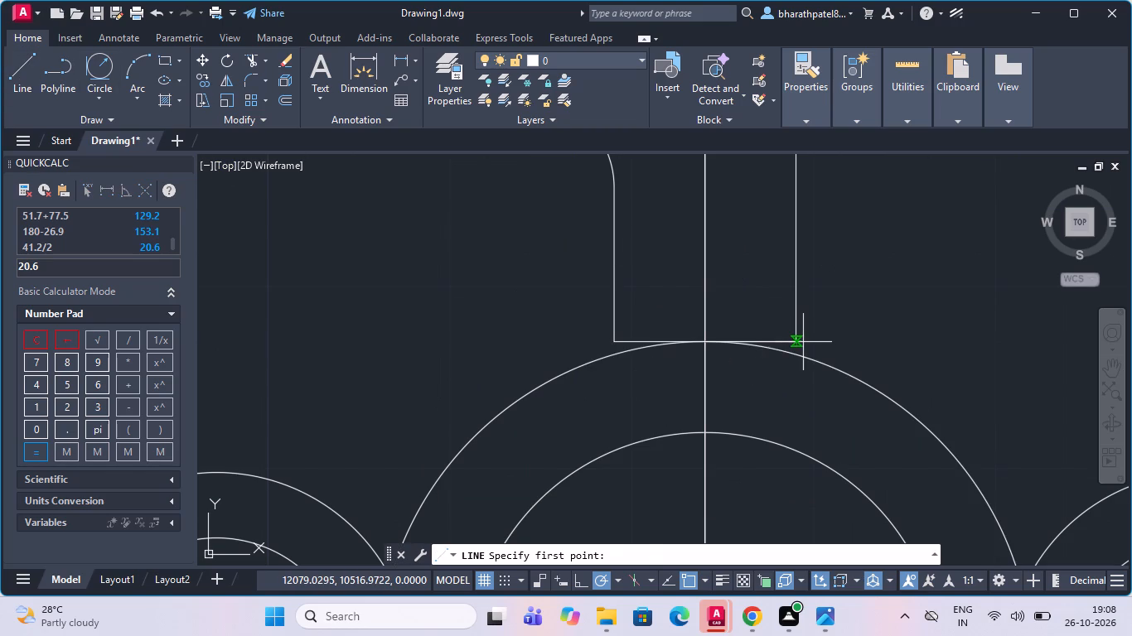
{"action": "left_click_drag", "start_coordinate": [796, 342], "coordinate": [792, 350]}
{"action": "left_click", "coordinate": [796, 388]}
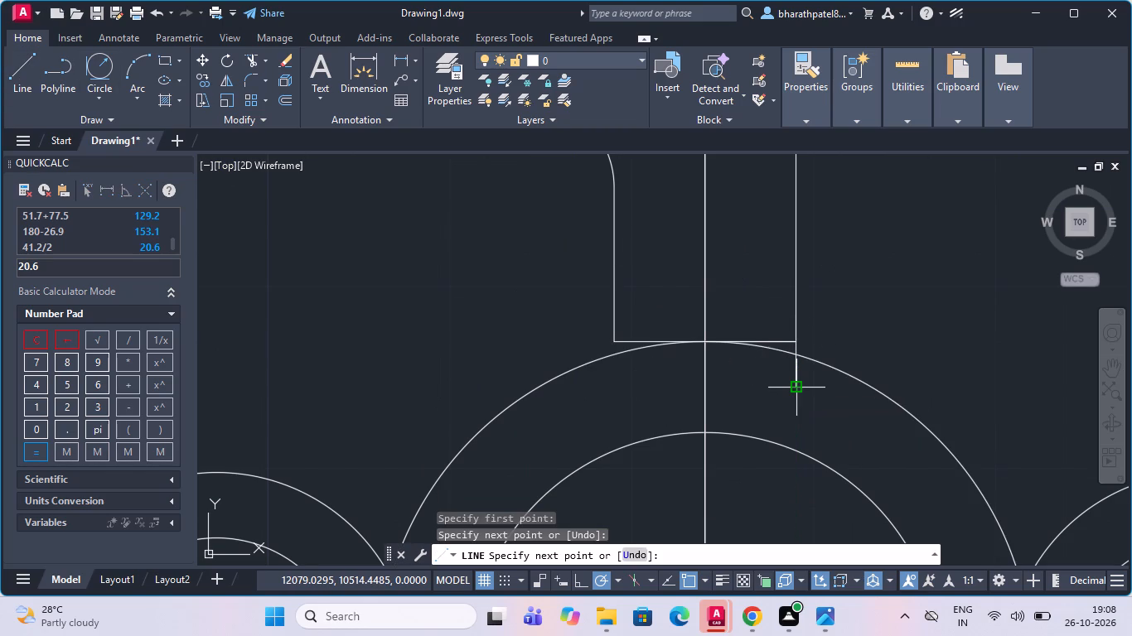
{"action": "key", "text": "Escape"}
Trim the outer central arc between the vertical centre line and the short line below the right neck line.
{"action": "left_click_drag", "start_coordinate": [249, 54], "coordinate": [373, 113]}
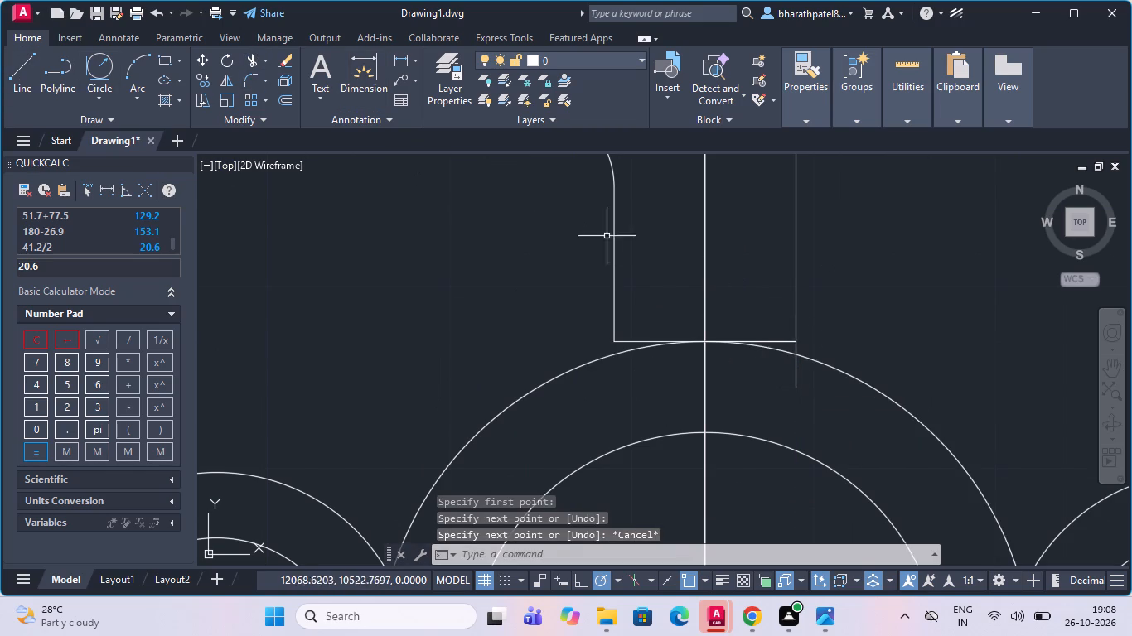
{"action": "left_click", "coordinate": [254, 61]}
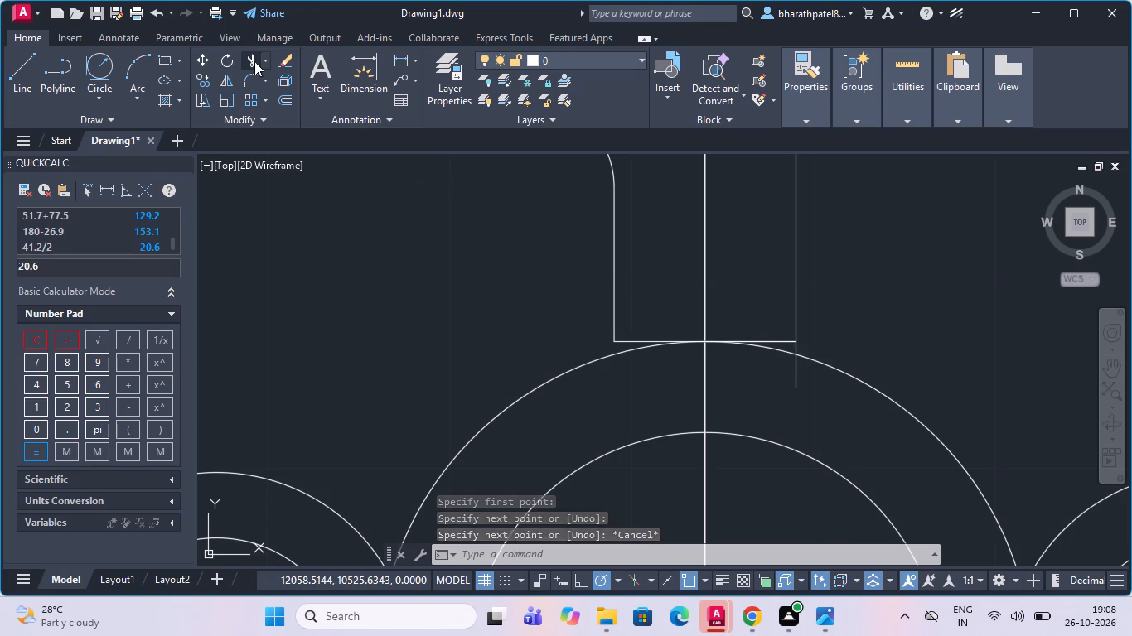
{"action": "left_click", "coordinate": [764, 348]}
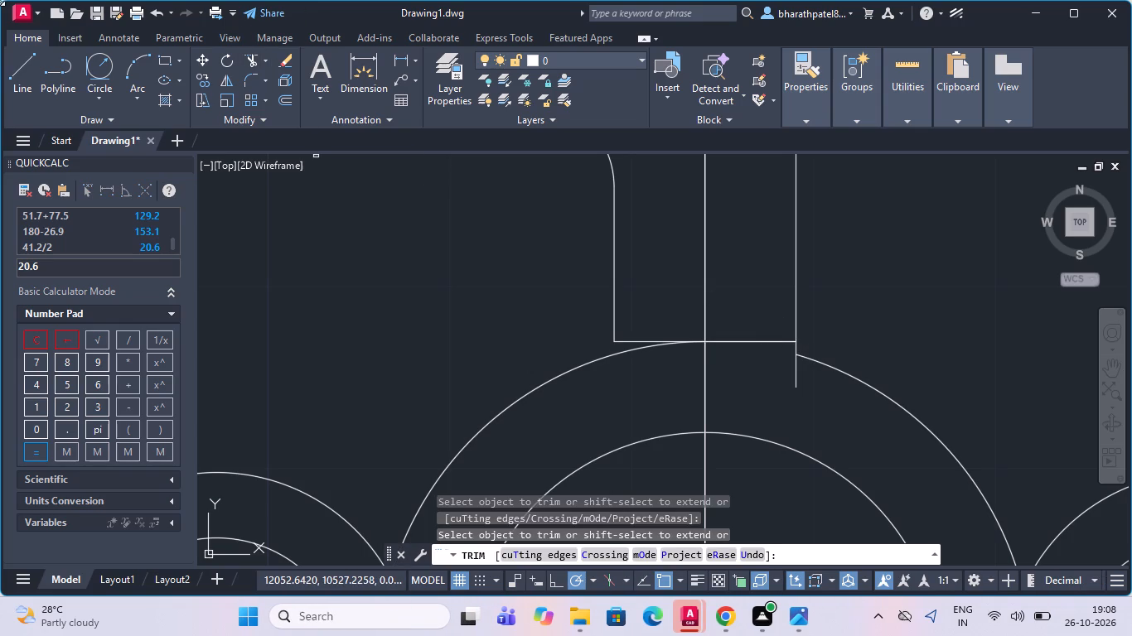
Fillet the left vertical neck line with the left part of the outer central arc at radius 5.
{"action": "left_click", "coordinate": [254, 83]}
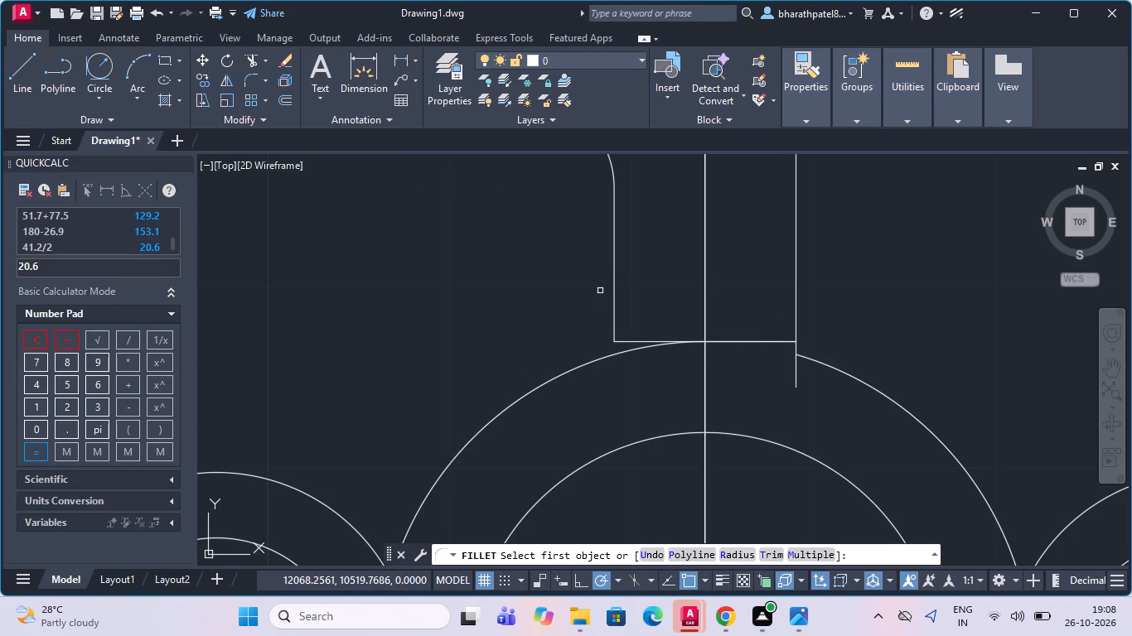
{"action": "left_click", "coordinate": [613, 298]}
{"action": "left_click", "coordinate": [602, 362]}
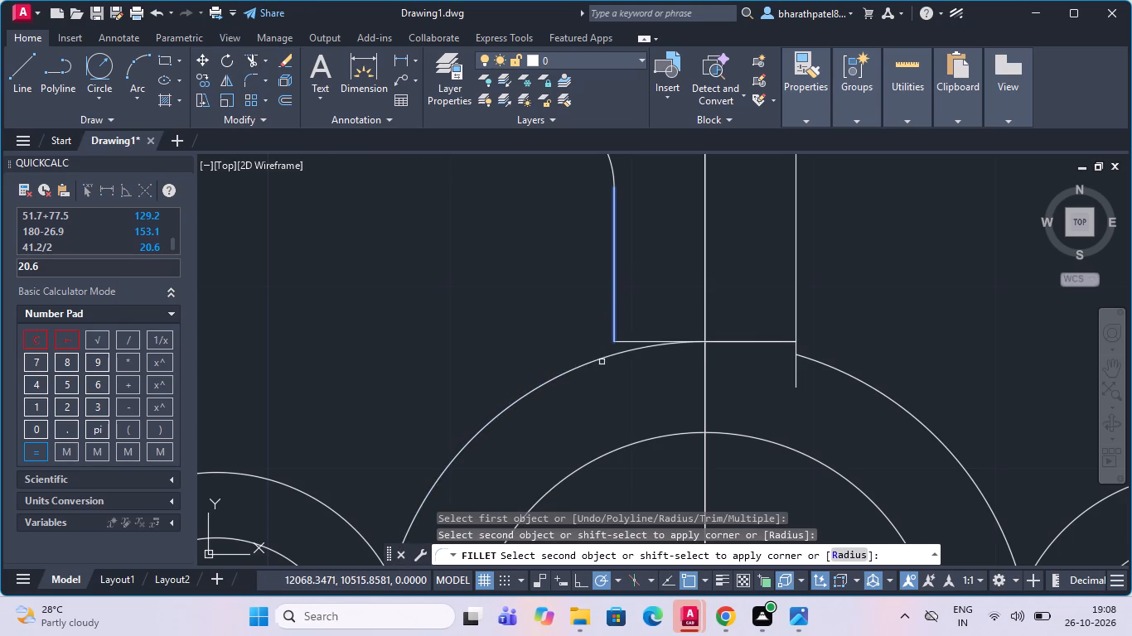
{"action": "left_click", "coordinate": [597, 357]}
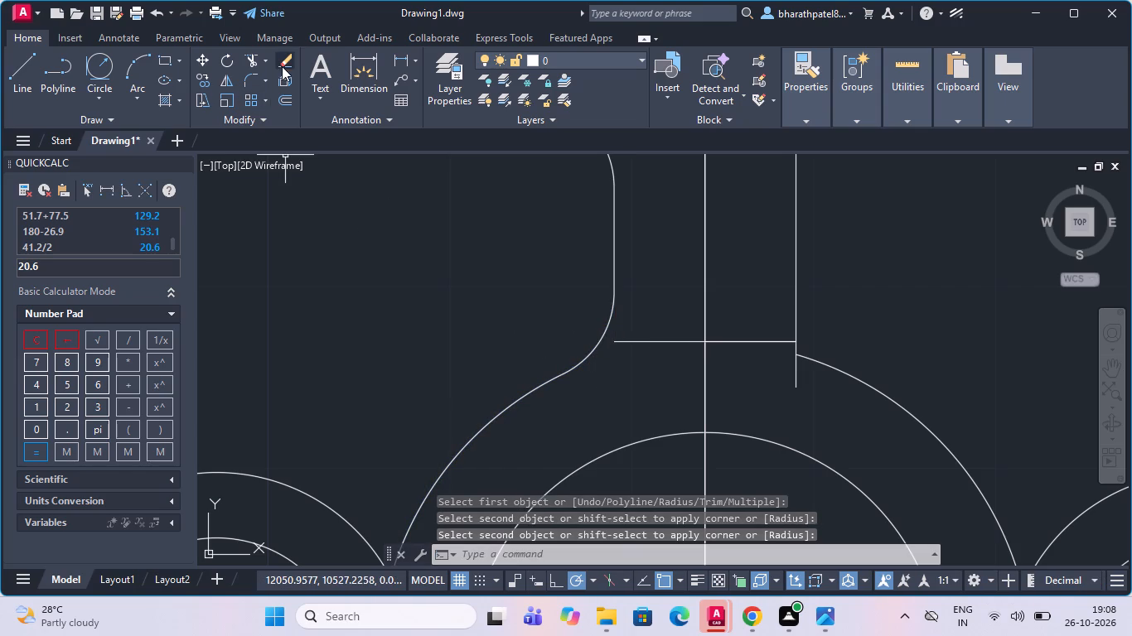
Fillet the right vertical neck line with the right part of the outer central arc at radius 5.
{"action": "key", "text": "space"}
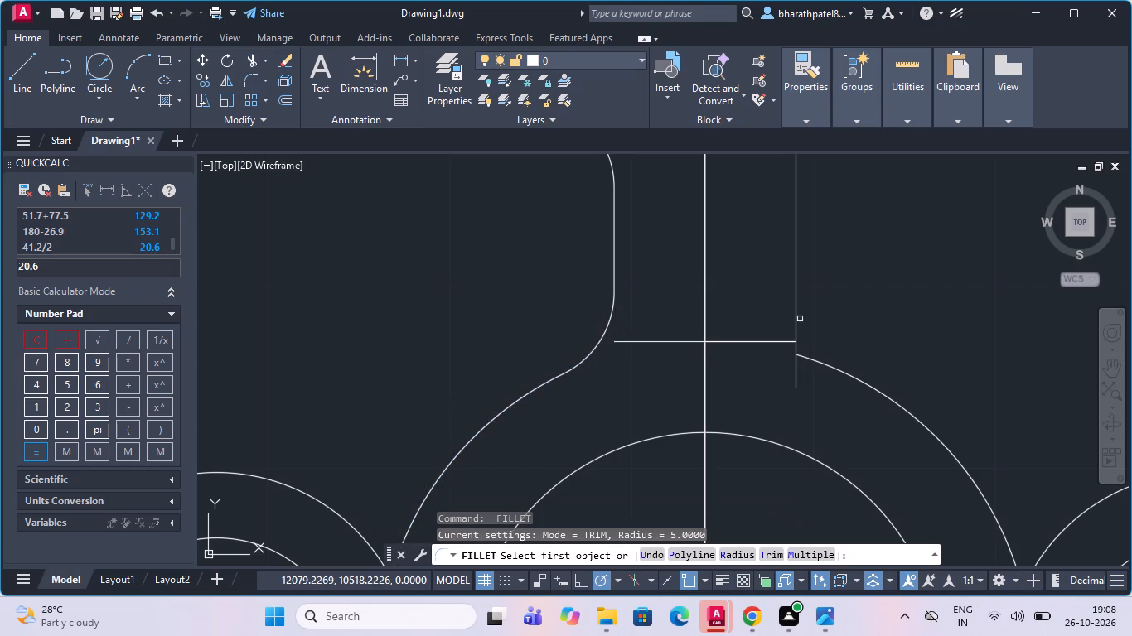
{"action": "left_click", "coordinate": [796, 314]}
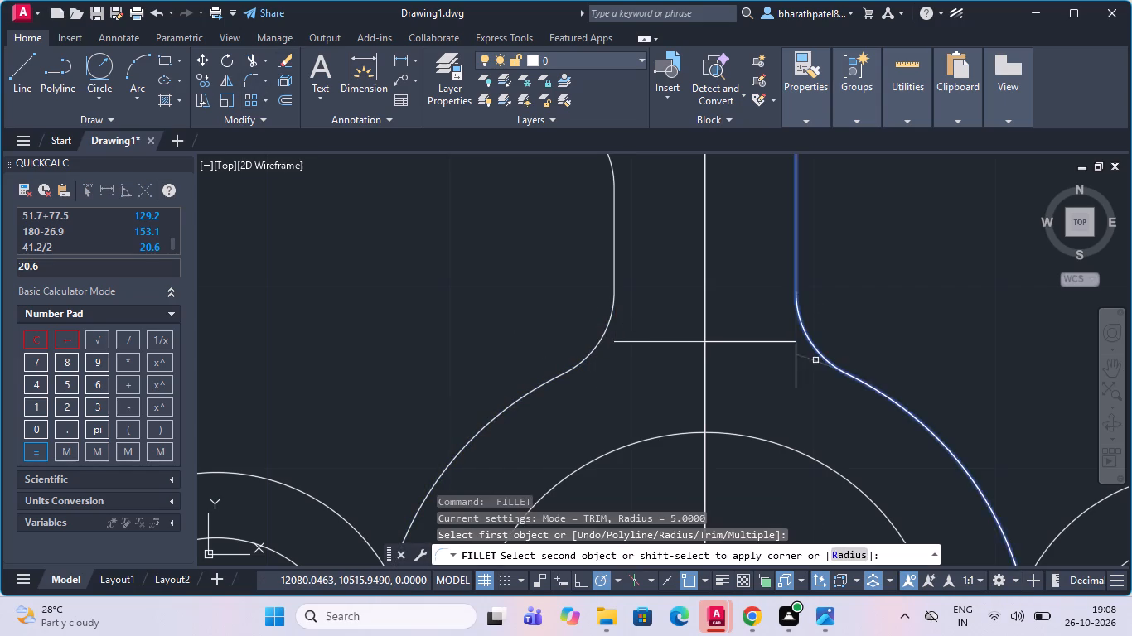
{"action": "left_click", "coordinate": [815, 360]}
{"action": "scroll", "coordinate": [796, 353], "scroll_direction": "down", "scroll_amount": 4}
{"action": "scroll", "coordinate": [829, 316], "scroll_direction": "up", "scroll_amount": 1}
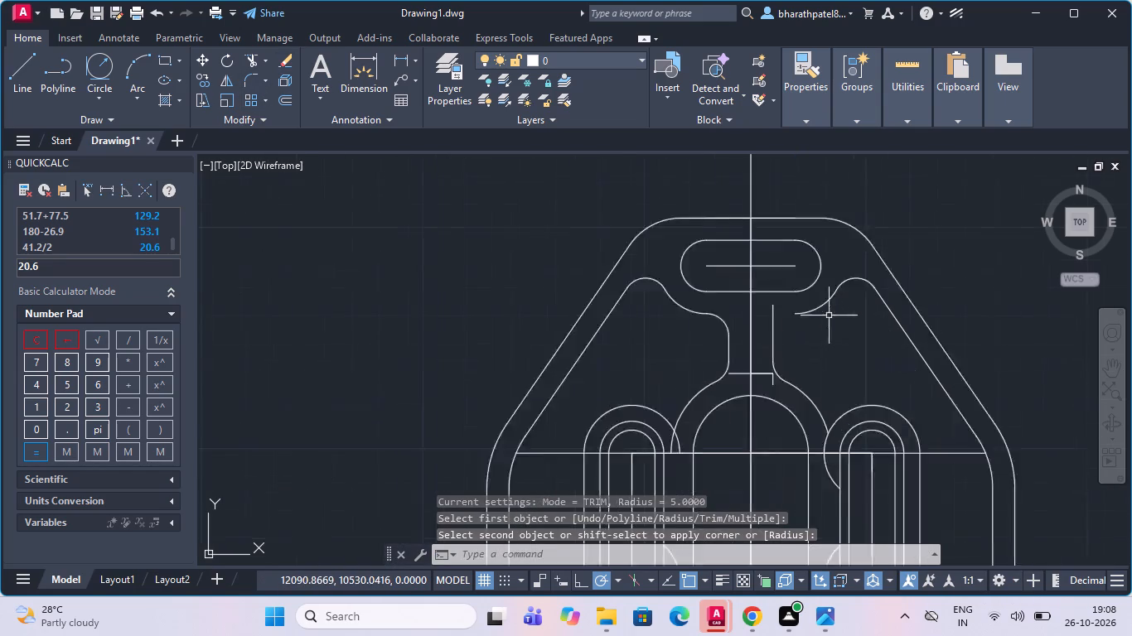
Fillet the right vertical neck line with the right arc below the upper slot at radius 5.
{"action": "scroll", "coordinate": [829, 316], "scroll_direction": "up", "scroll_amount": 2}
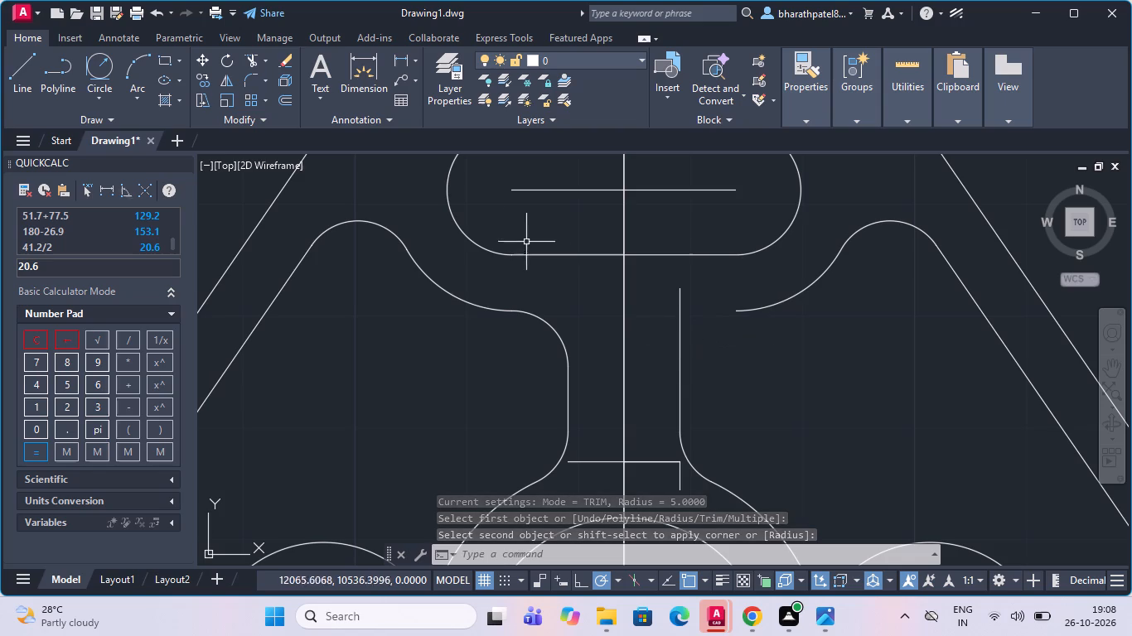
{"action": "left_click", "coordinate": [246, 75]}
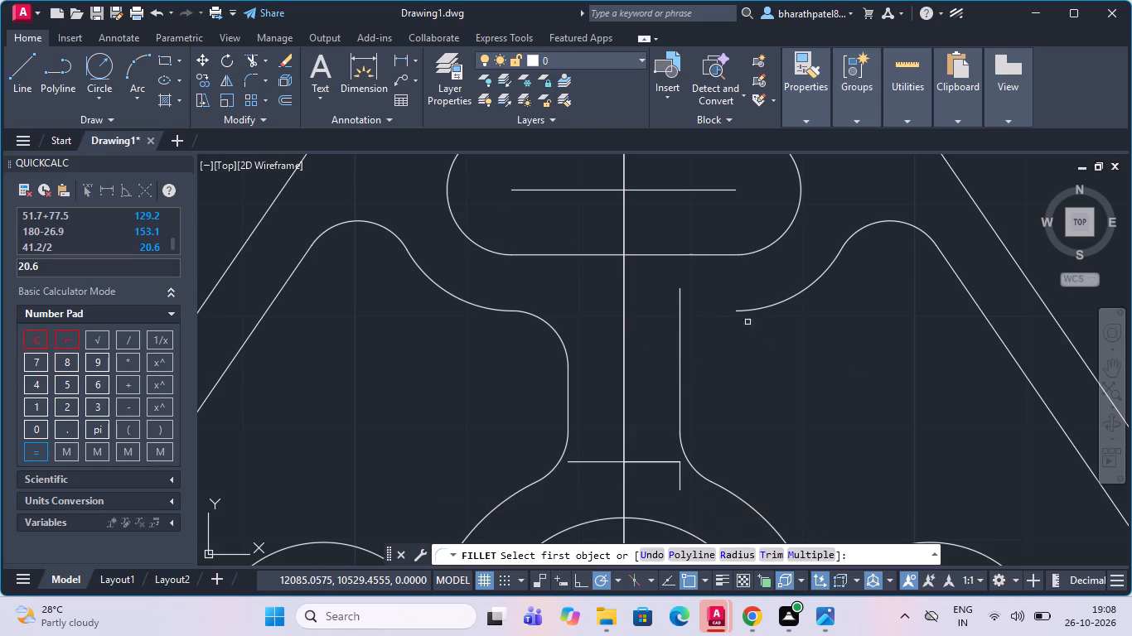
{"action": "left_click", "coordinate": [749, 307]}
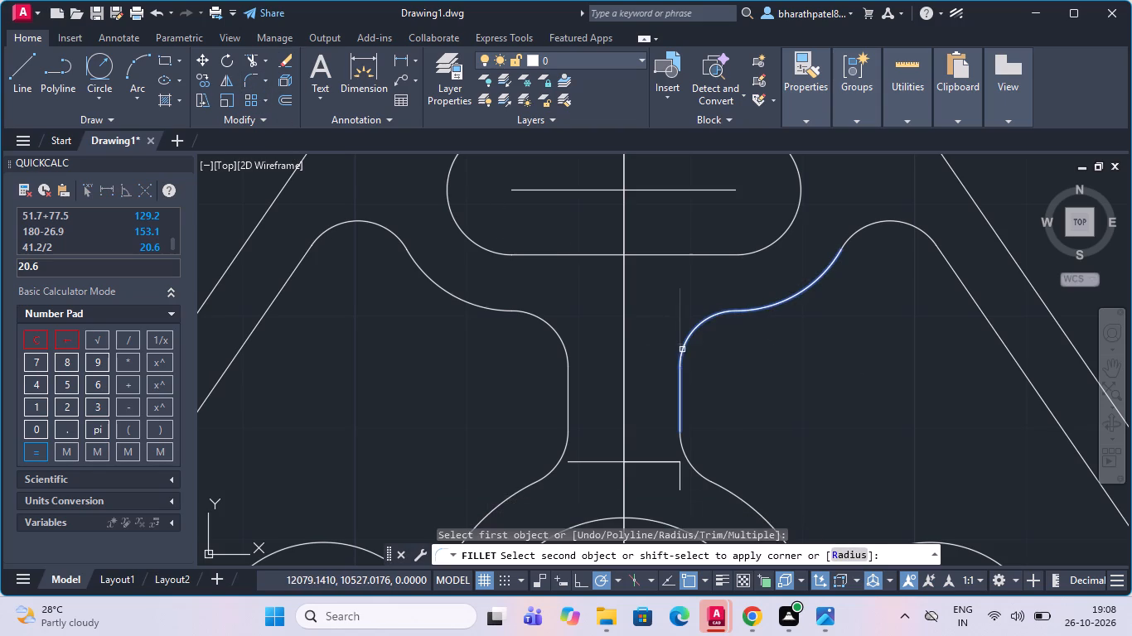
{"action": "left_click", "coordinate": [682, 349]}
Examine the whole plate drawing to check the finished neck and locate the outline junctions still needing fillets.
{"action": "scroll", "coordinate": [682, 349], "scroll_direction": "down", "scroll_amount": 5}
{"action": "scroll", "coordinate": [731, 407], "scroll_direction": "up", "scroll_amount": 2}
{"action": "scroll", "coordinate": [732, 365], "scroll_direction": "down", "scroll_amount": 1}
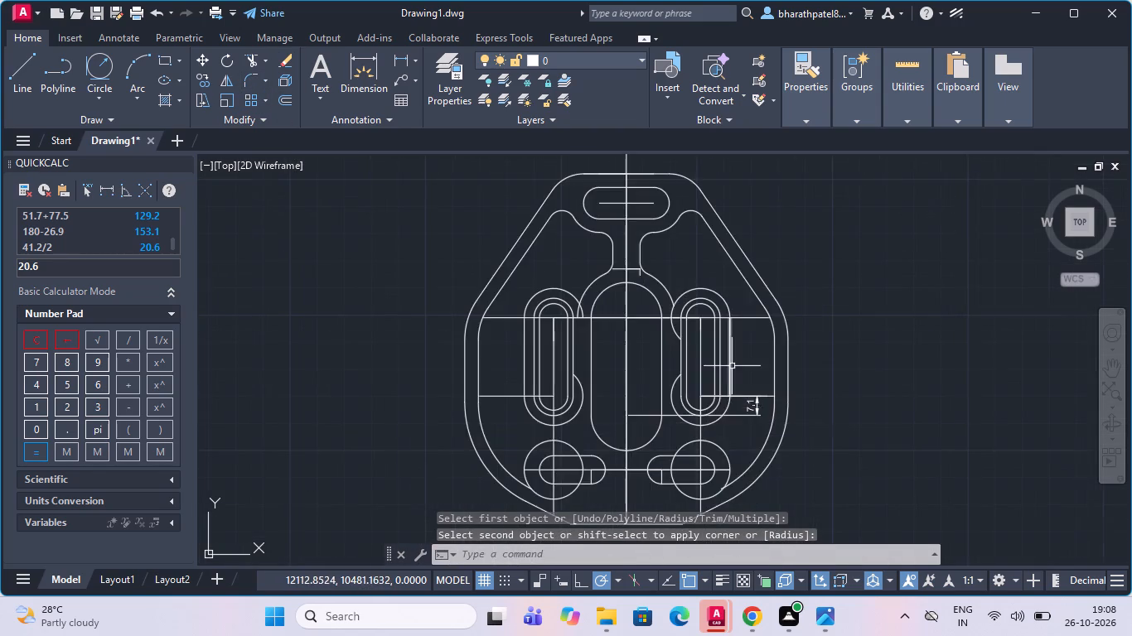
{"action": "scroll", "coordinate": [731, 364], "scroll_direction": "down", "scroll_amount": 1}
{"action": "scroll", "coordinate": [752, 277], "scroll_direction": "up", "scroll_amount": 1}
{"action": "scroll", "coordinate": [752, 277], "scroll_direction": "down", "scroll_amount": 1}
{"action": "scroll", "coordinate": [743, 450], "scroll_direction": "up", "scroll_amount": 1}
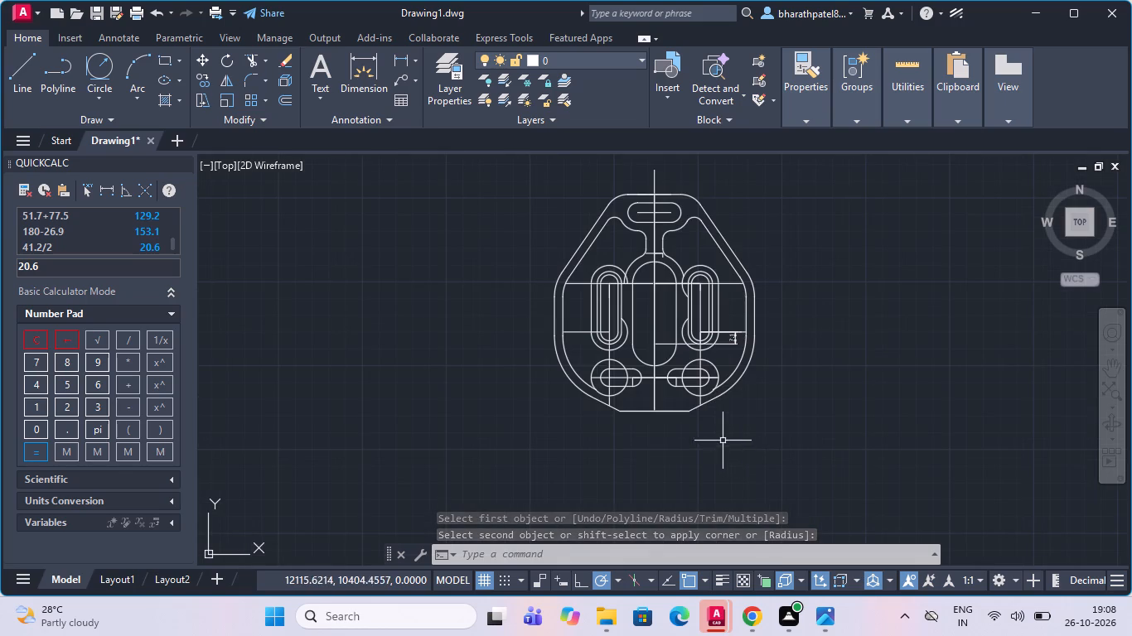
{"action": "scroll", "coordinate": [691, 175], "scroll_direction": "up", "scroll_amount": 2}
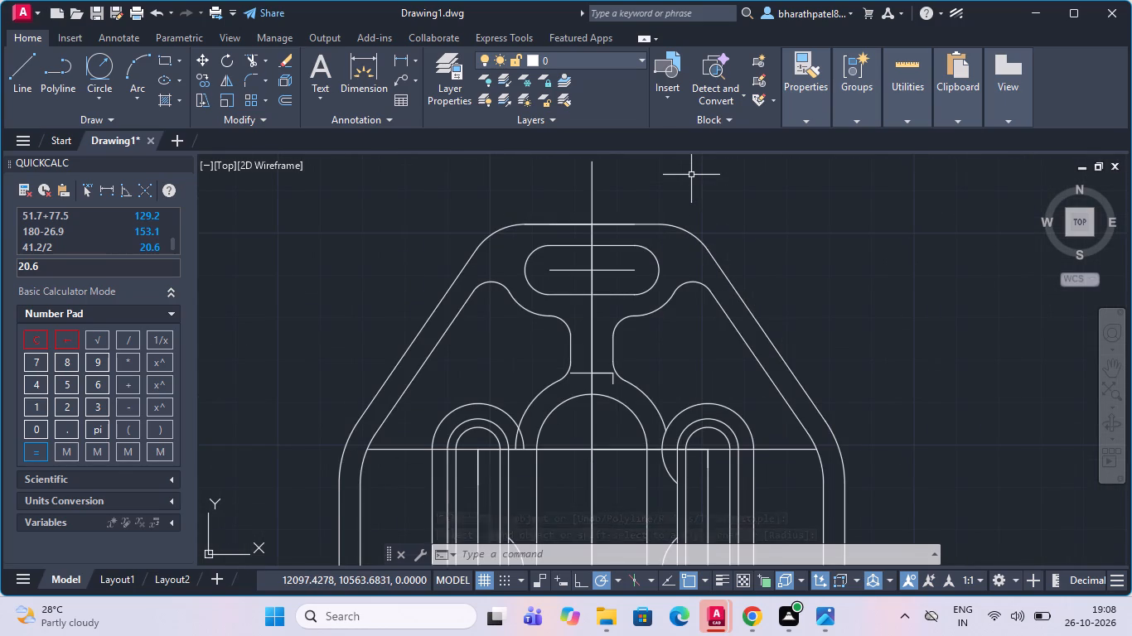
{"action": "scroll", "coordinate": [681, 224], "scroll_direction": "down", "scroll_amount": 1}
{"action": "scroll", "coordinate": [691, 327], "scroll_direction": "down", "scroll_amount": 1}
Fillet the left side slot's outermost top arc with the left part of the outer central arc at radius 5.
{"action": "scroll", "coordinate": [652, 357], "scroll_direction": "up", "scroll_amount": 3}
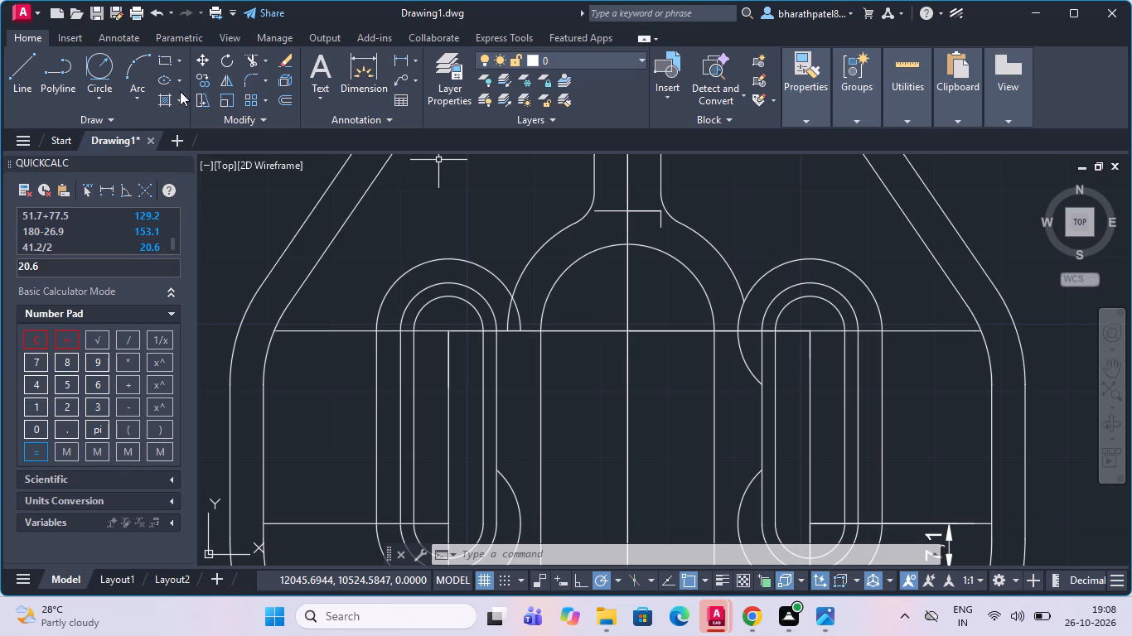
{"action": "left_click", "coordinate": [244, 83]}
{"action": "scroll", "coordinate": [495, 278], "scroll_direction": "up", "scroll_amount": 2}
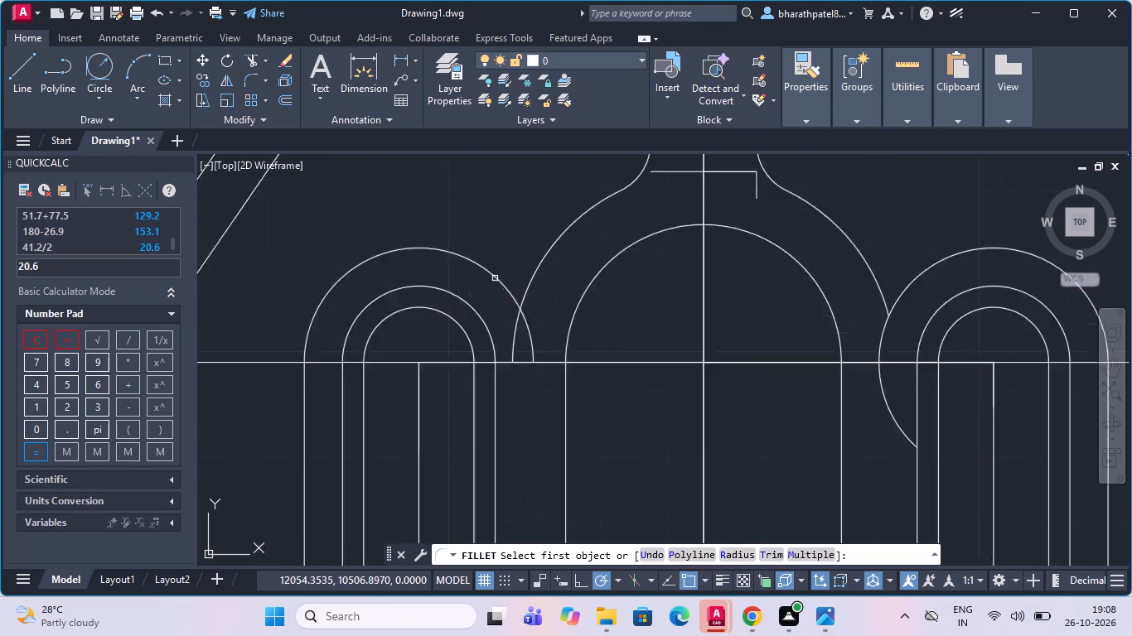
{"action": "scroll", "coordinate": [495, 278], "scroll_direction": "up", "scroll_amount": 1}
{"action": "scroll", "coordinate": [495, 278], "scroll_direction": "down", "scroll_amount": 2}
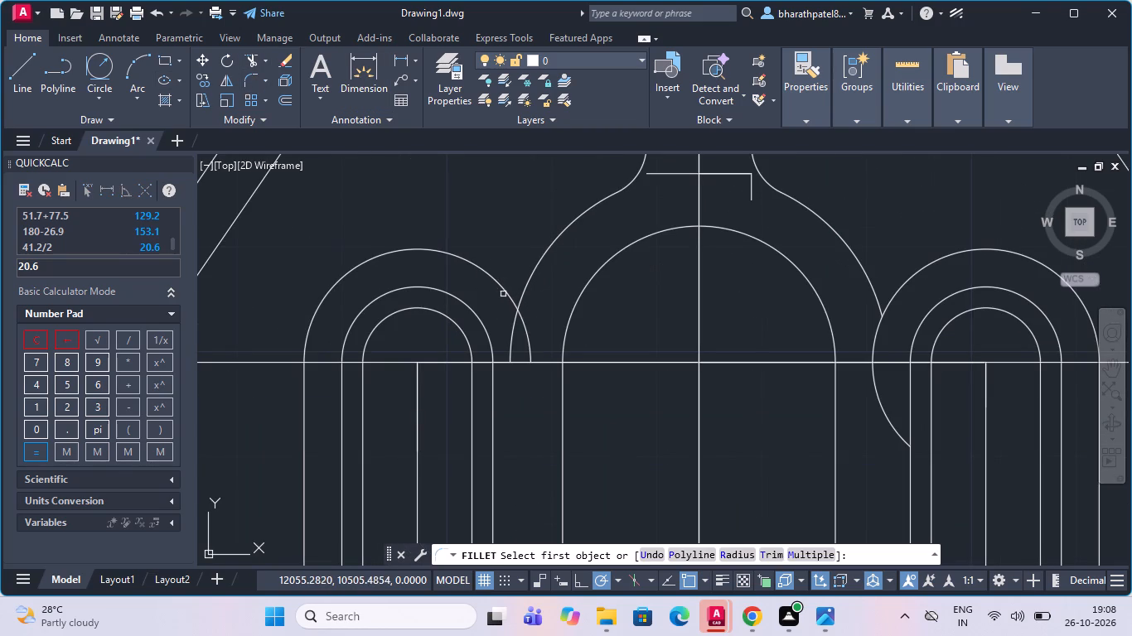
{"action": "left_click", "coordinate": [505, 291]}
{"action": "left_click", "coordinate": [525, 286]}
{"action": "scroll", "coordinate": [520, 301], "scroll_direction": "down", "scroll_amount": 2}
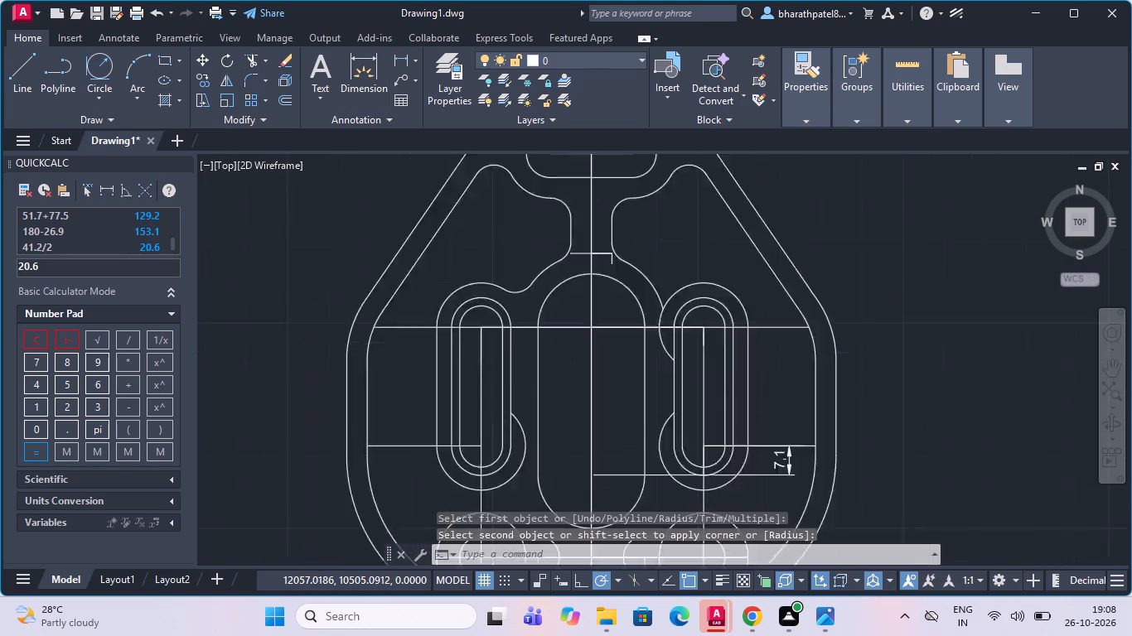
Fillet the right part of the outer central arc with the right side slot's outermost top arc at radius 5.
{"action": "scroll", "coordinate": [522, 307], "scroll_direction": "down", "scroll_amount": 2}
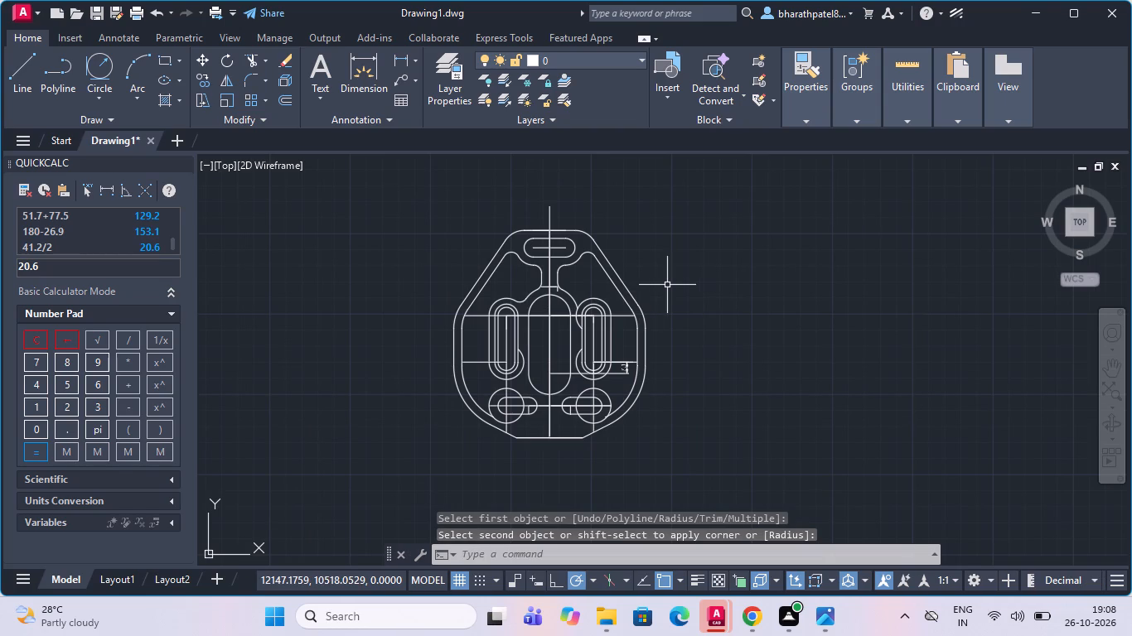
{"action": "left_click", "coordinate": [240, 78]}
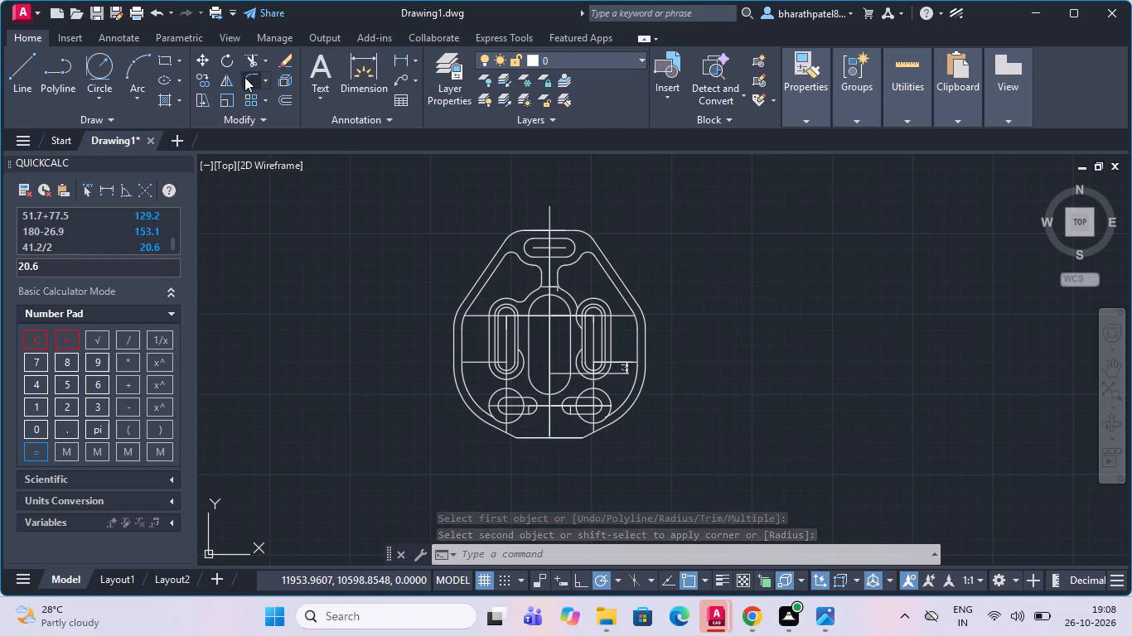
{"action": "left_click", "coordinate": [244, 77]}
{"action": "scroll", "coordinate": [559, 296], "scroll_direction": "up", "scroll_amount": 4}
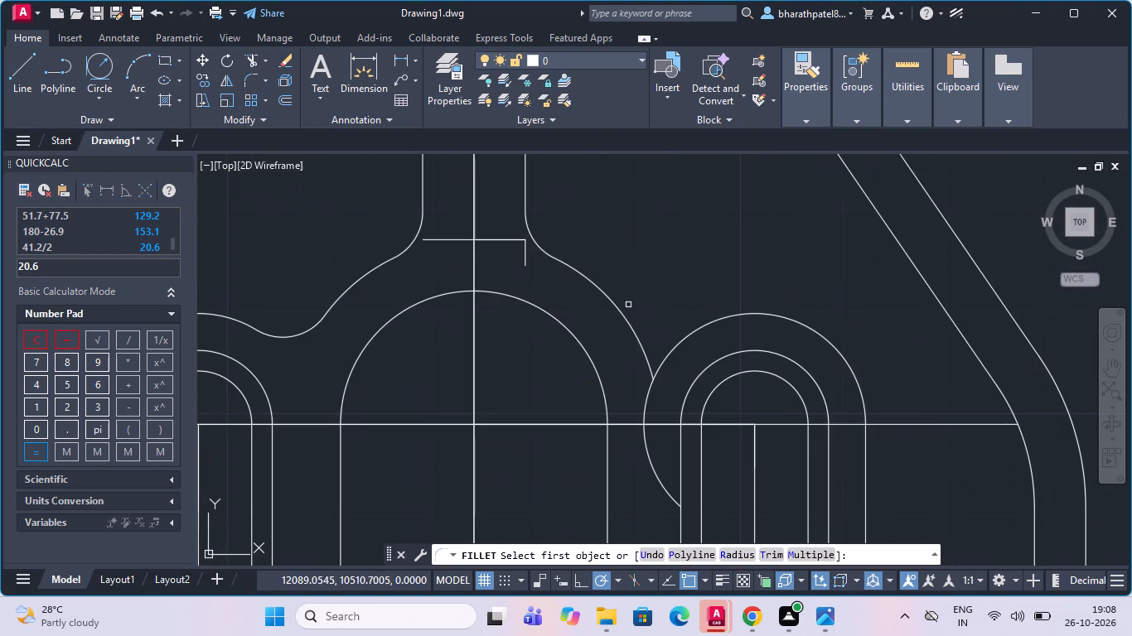
{"action": "left_click", "coordinate": [634, 331]}
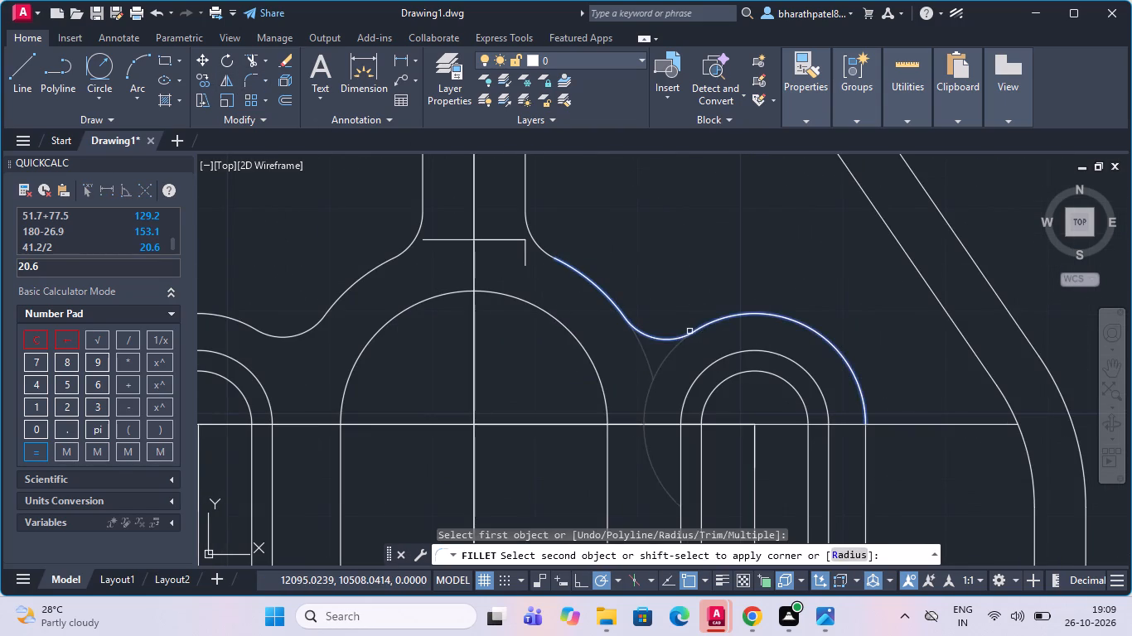
{"action": "left_click", "coordinate": [689, 331]}
Trim away the horizontal construction line across the neck and the short vertical line at its right end.
{"action": "scroll", "coordinate": [686, 335], "scroll_direction": "down", "scroll_amount": 1}
{"action": "left_click", "coordinate": [248, 61]}
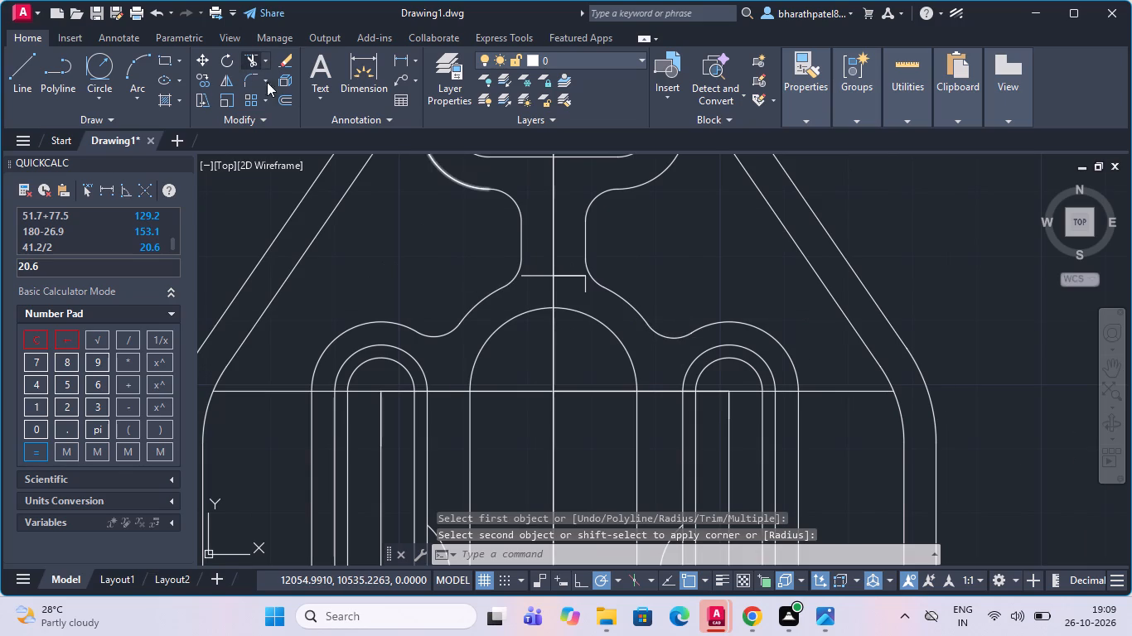
{"action": "scroll", "coordinate": [580, 266], "scroll_direction": "up", "scroll_amount": 3}
{"action": "left_click", "coordinate": [554, 253]}
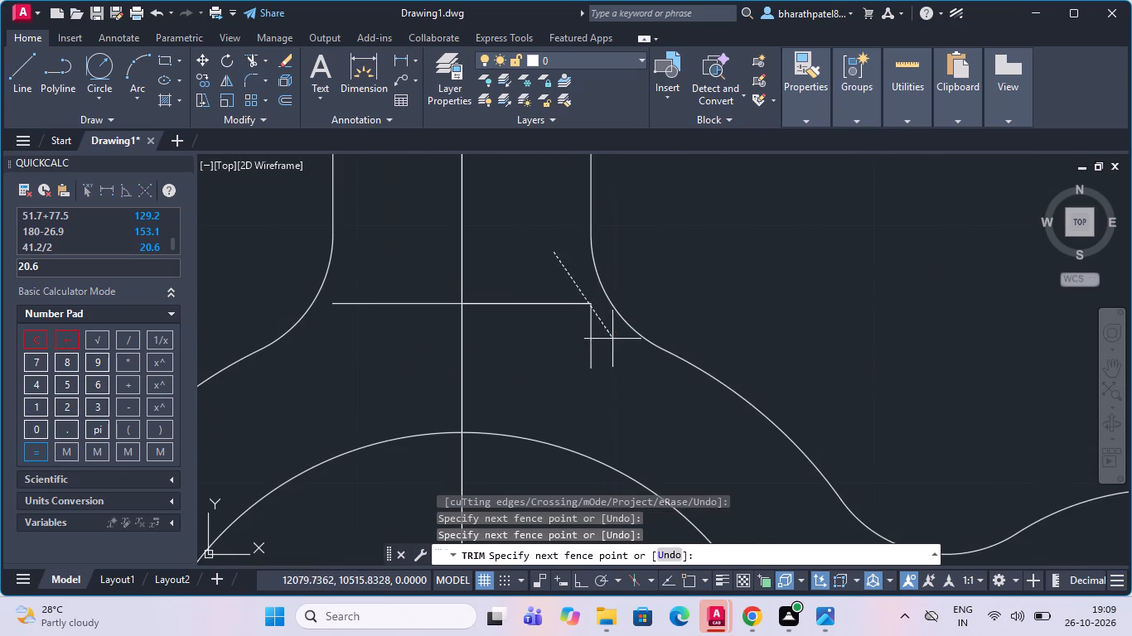
{"action": "left_click", "coordinate": [602, 355]}
{"action": "left_click", "coordinate": [400, 299]}
{"action": "left_click", "coordinate": [399, 332]}
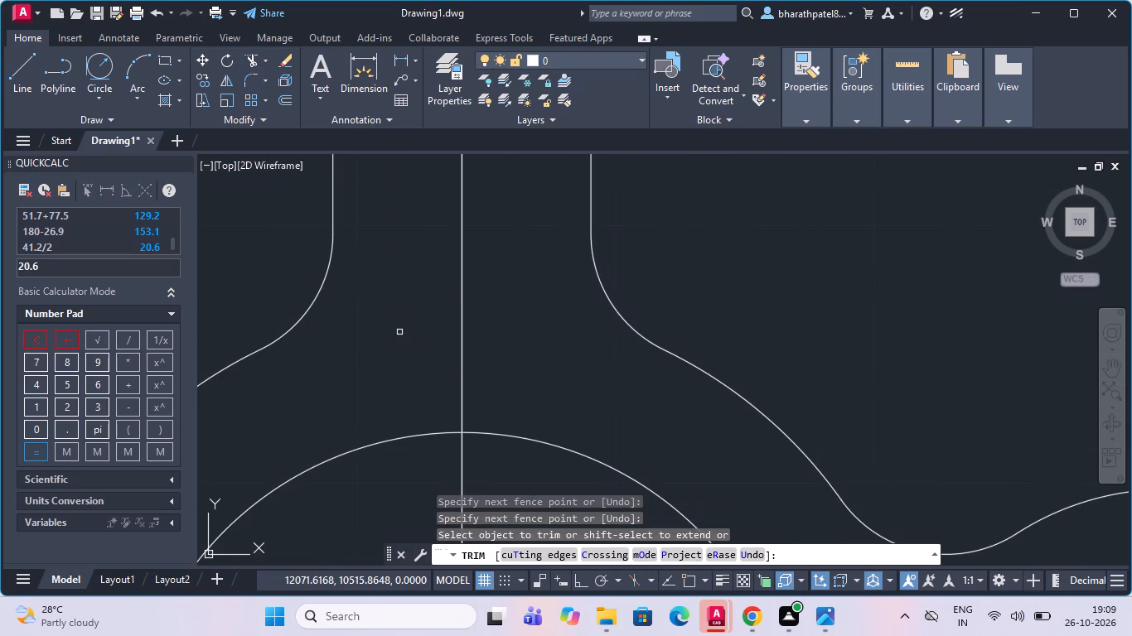
Examine the plate's lower half, especially the gap between the side slots' outer outlines and the lower circles.
{"action": "scroll", "coordinate": [398, 337], "scroll_direction": "down", "scroll_amount": 4}
{"action": "scroll", "coordinate": [507, 354], "scroll_direction": "down", "scroll_amount": 2}
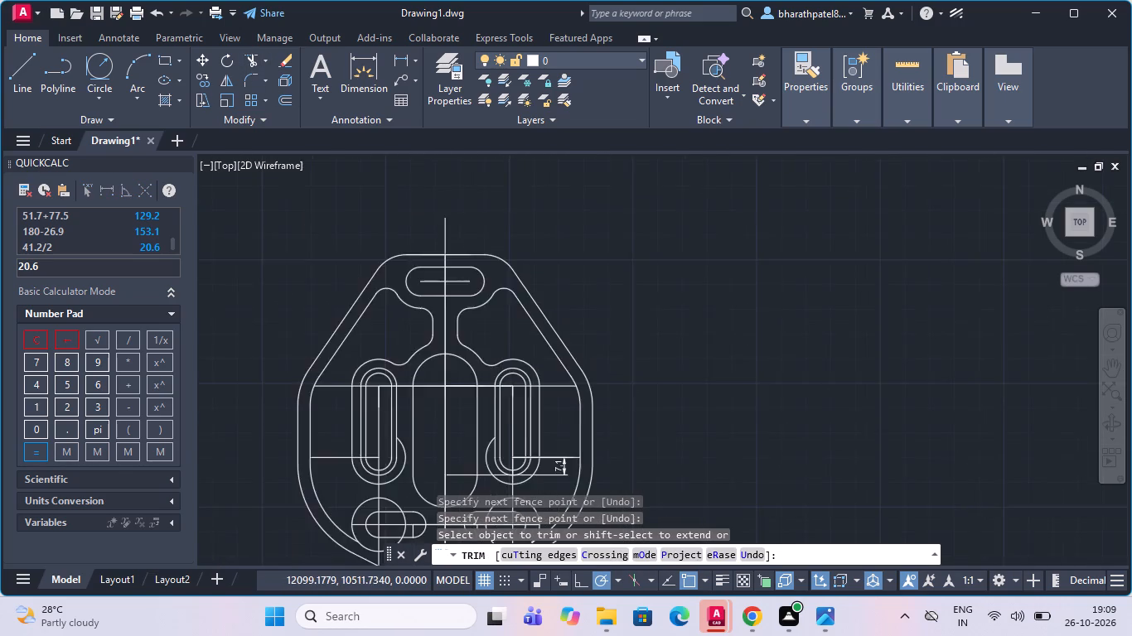
{"action": "scroll", "coordinate": [471, 404], "scroll_direction": "up", "scroll_amount": 1}
{"action": "scroll", "coordinate": [505, 311], "scroll_direction": "down", "scroll_amount": 1}
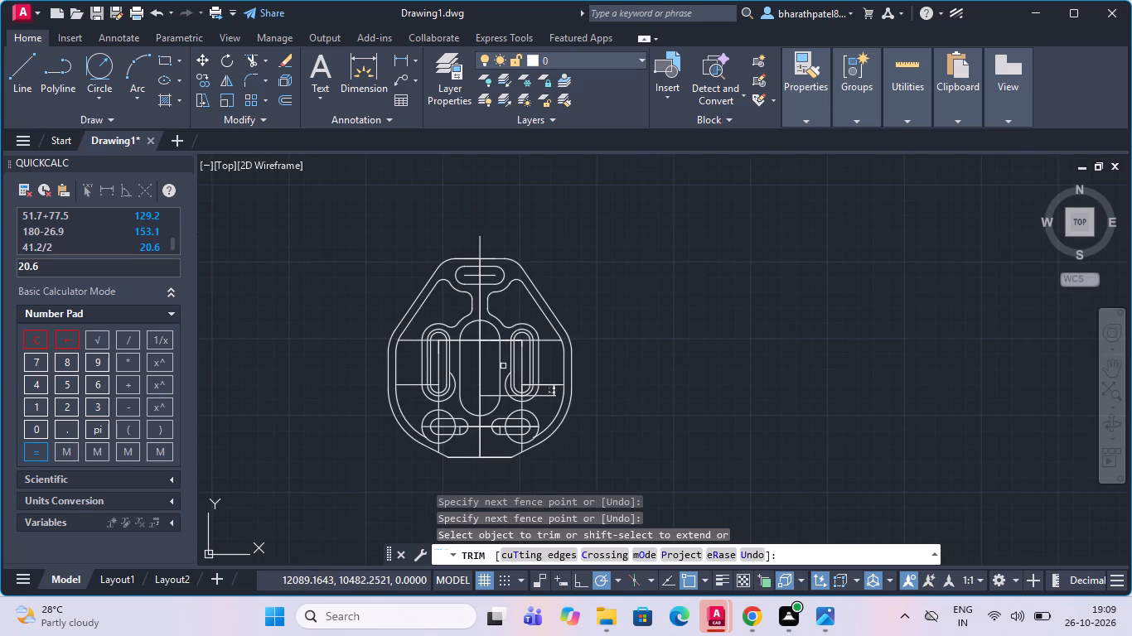
{"action": "scroll", "coordinate": [503, 366], "scroll_direction": "up", "scroll_amount": 1}
{"action": "scroll", "coordinate": [503, 375], "scroll_direction": "down", "scroll_amount": 1}
{"action": "scroll", "coordinate": [500, 436], "scroll_direction": "up", "scroll_amount": 1}
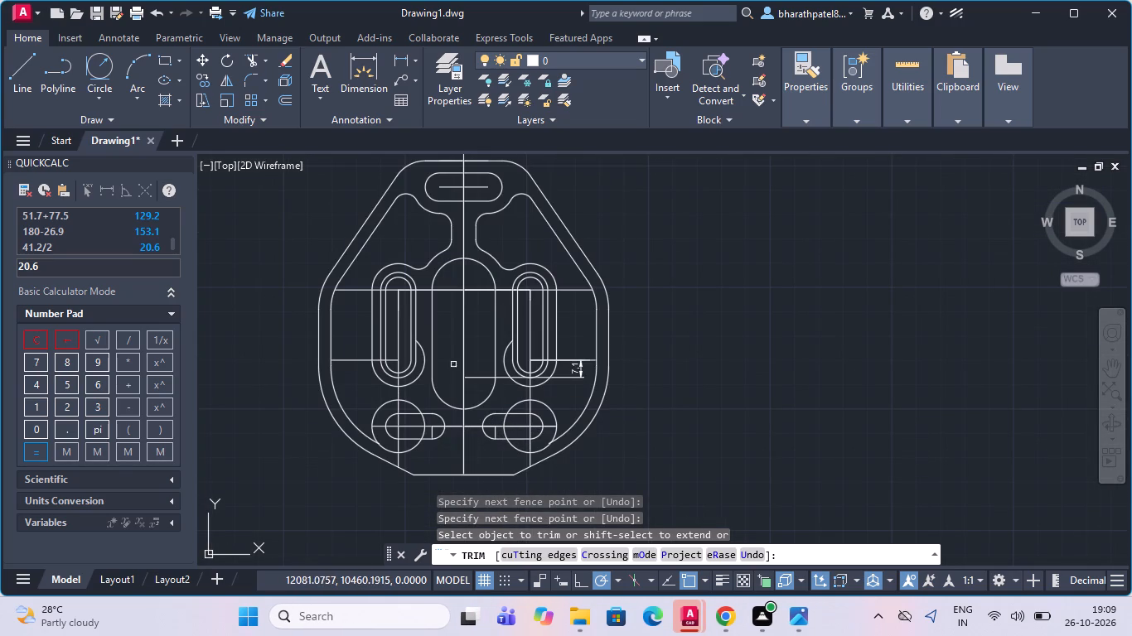
{"action": "scroll", "coordinate": [426, 340], "scroll_direction": "down", "scroll_amount": 2}
{"action": "scroll", "coordinate": [405, 370], "scroll_direction": "up", "scroll_amount": 3}
{"action": "scroll", "coordinate": [404, 370], "scroll_direction": "down", "scroll_amount": 1}
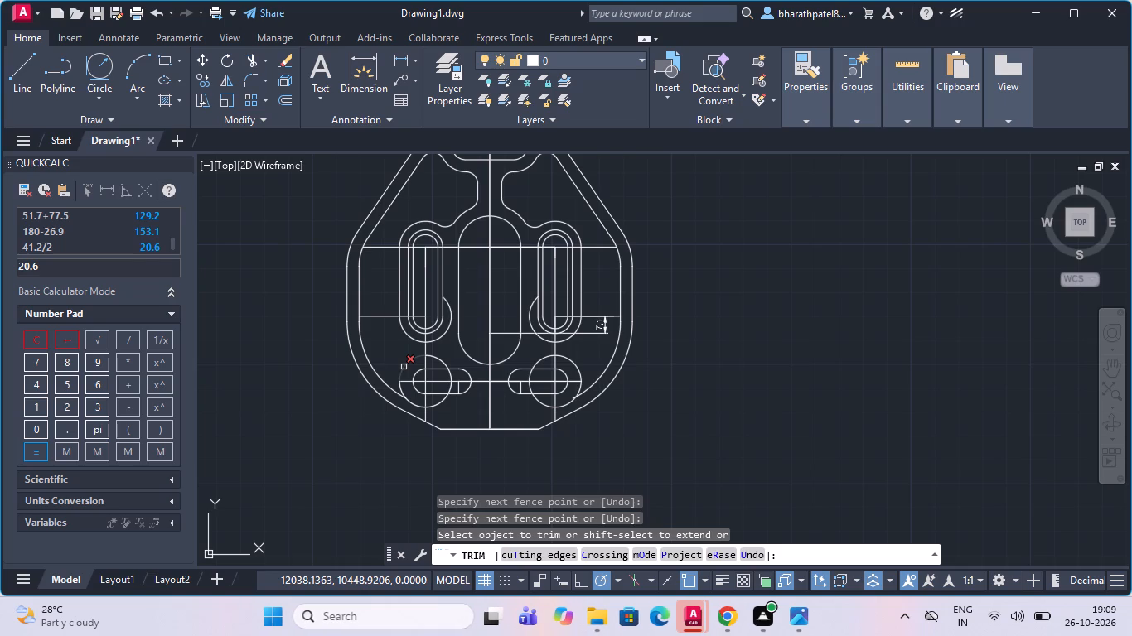
{"action": "scroll", "coordinate": [399, 367], "scroll_direction": "up", "scroll_amount": 2}
{"action": "scroll", "coordinate": [399, 367], "scroll_direction": "down", "scroll_amount": 2}
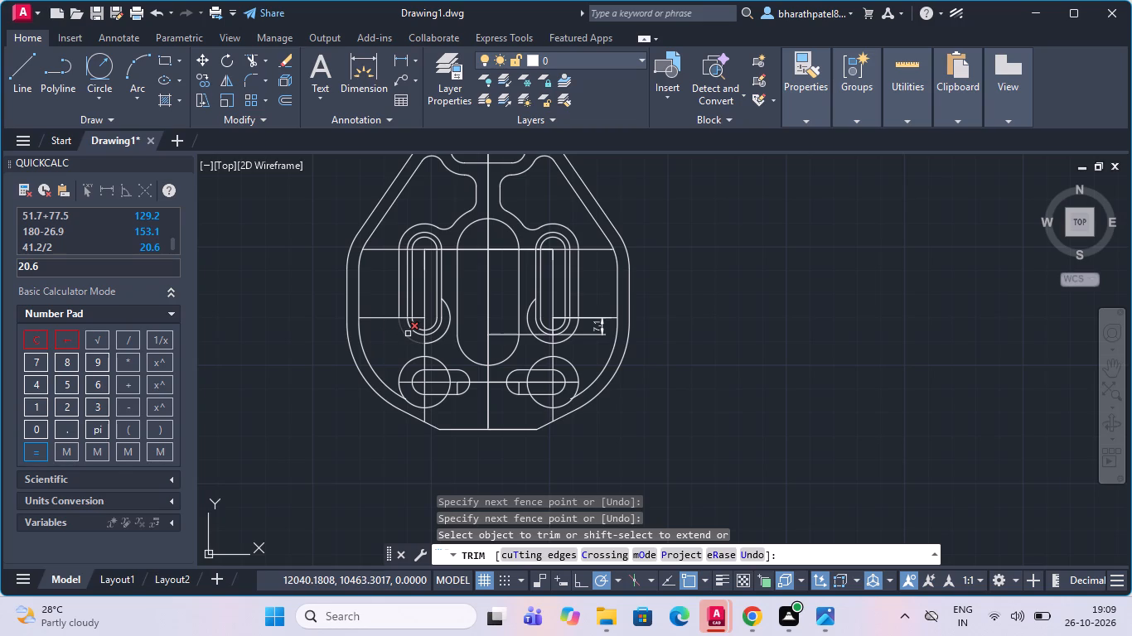
{"action": "scroll", "coordinate": [408, 334], "scroll_direction": "up", "scroll_amount": 2}
{"action": "scroll", "coordinate": [408, 334], "scroll_direction": "down", "scroll_amount": 2}
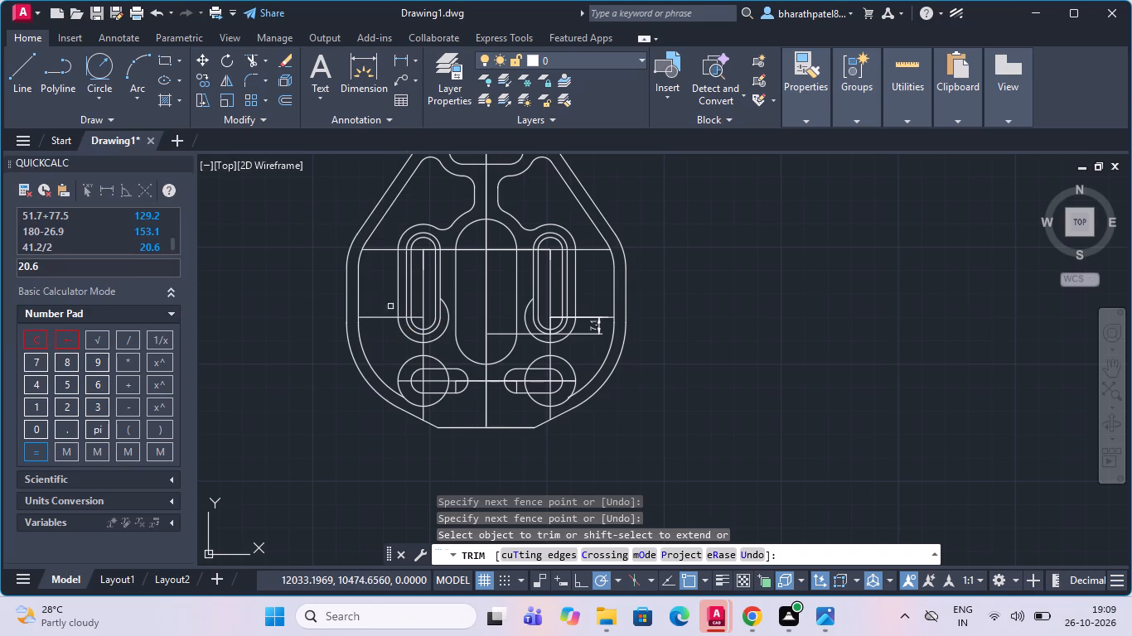
Fillet the lower-left circle with the bottom arc of the left side slot's outermost outline at radius 5.
{"action": "left_click", "coordinate": [245, 78]}
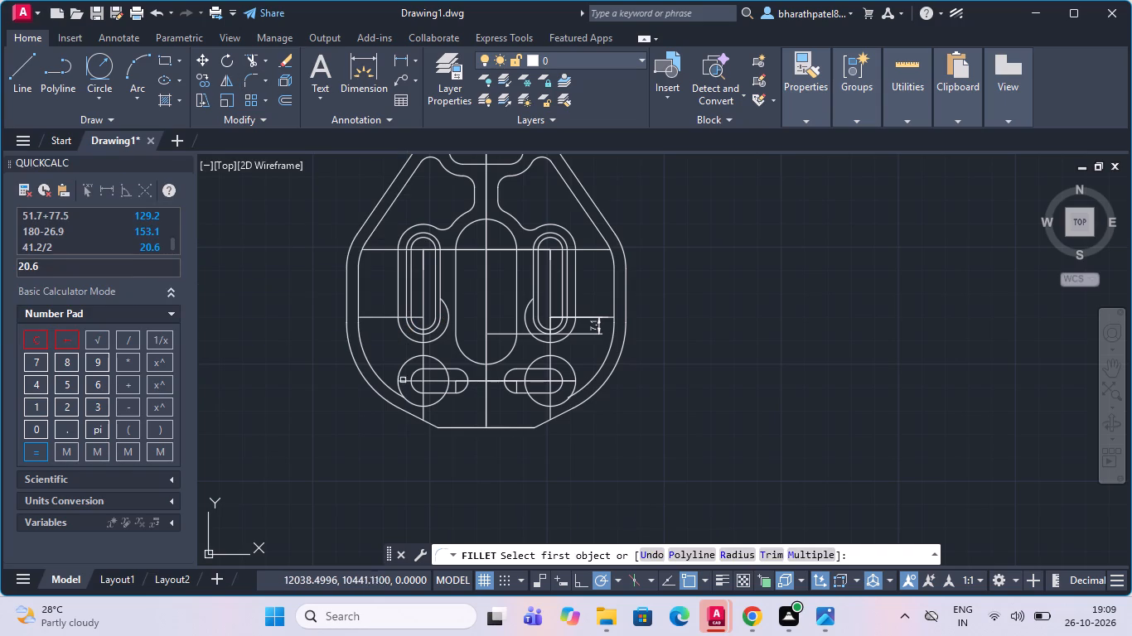
{"action": "left_click", "coordinate": [403, 362]}
{"action": "left_click", "coordinate": [411, 343]}
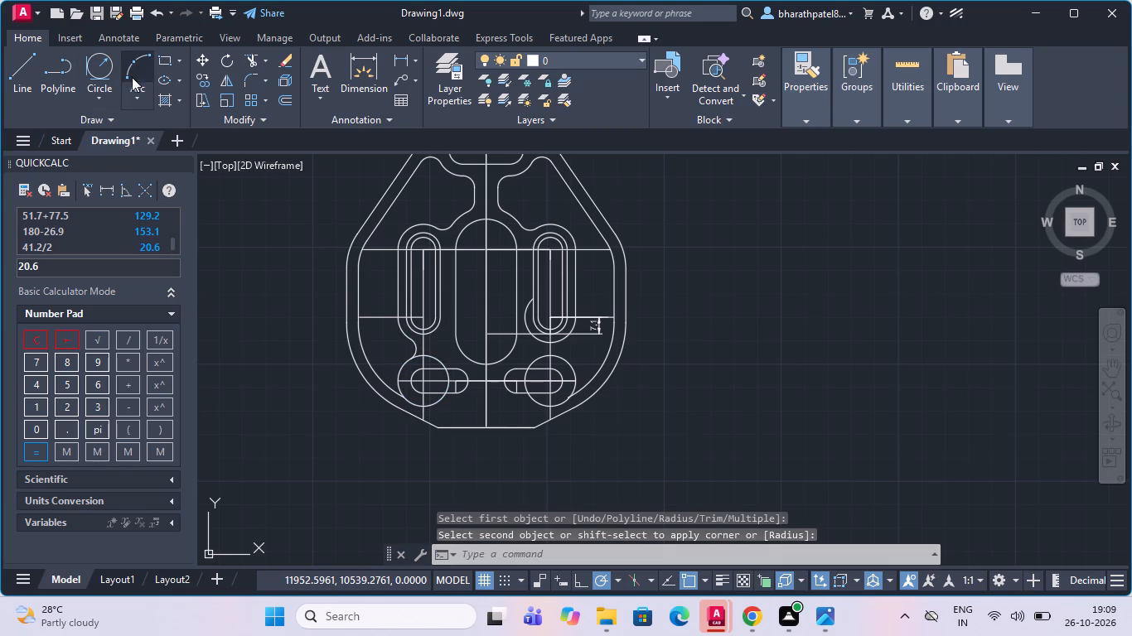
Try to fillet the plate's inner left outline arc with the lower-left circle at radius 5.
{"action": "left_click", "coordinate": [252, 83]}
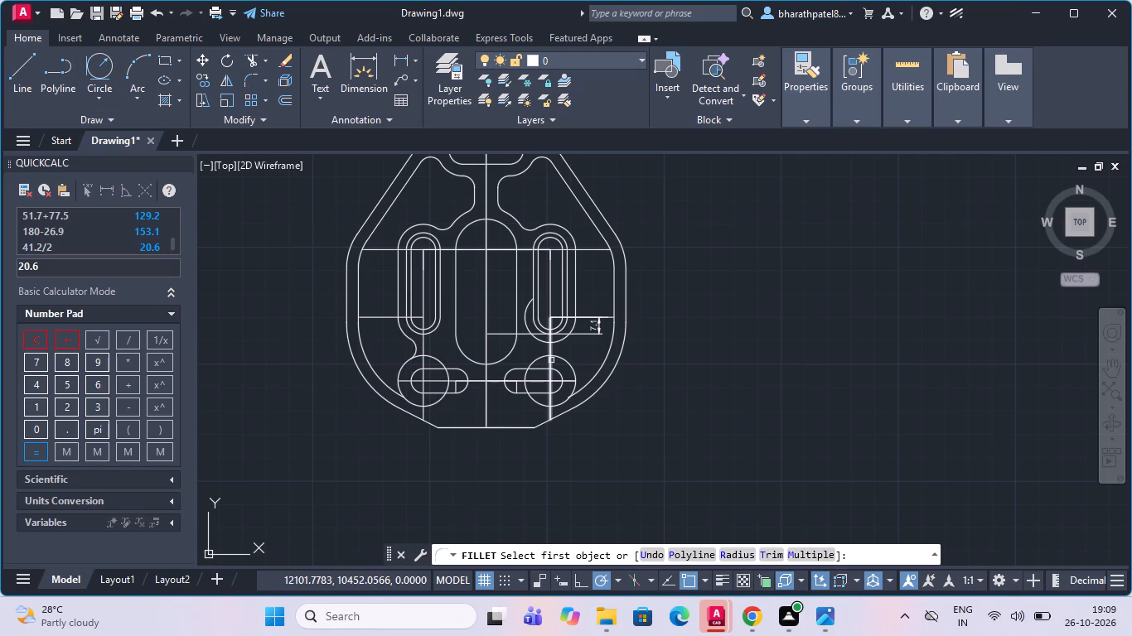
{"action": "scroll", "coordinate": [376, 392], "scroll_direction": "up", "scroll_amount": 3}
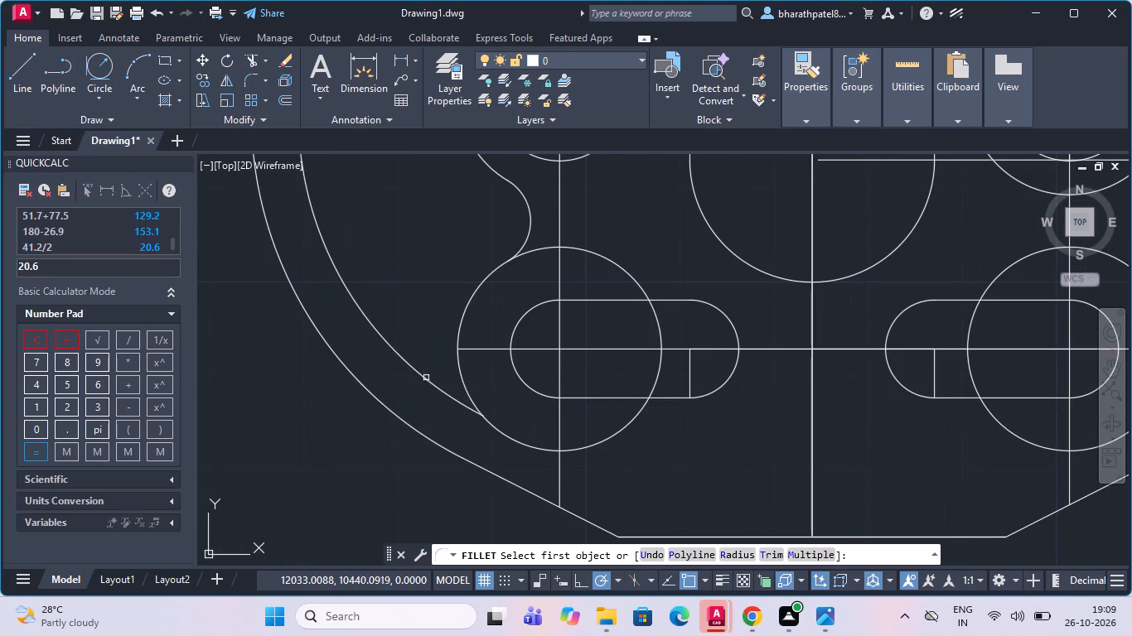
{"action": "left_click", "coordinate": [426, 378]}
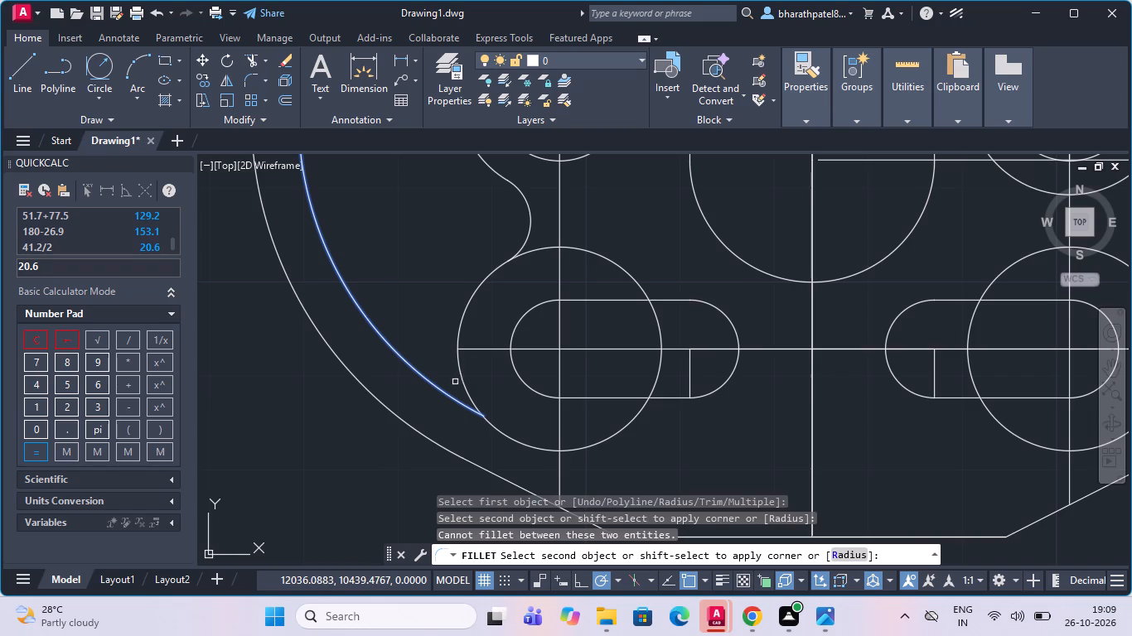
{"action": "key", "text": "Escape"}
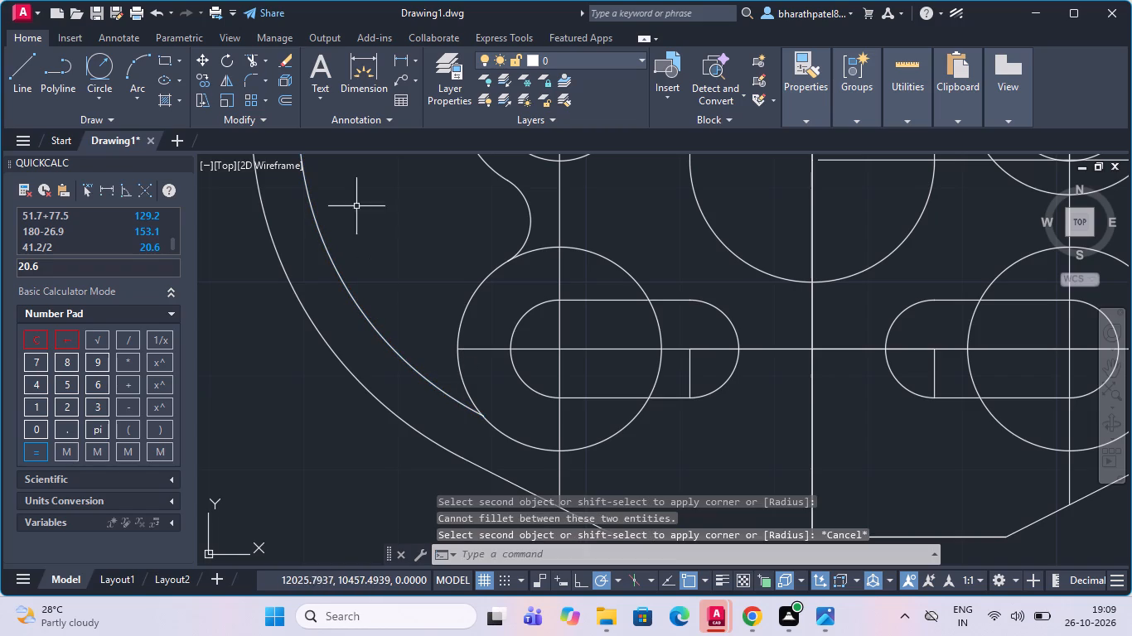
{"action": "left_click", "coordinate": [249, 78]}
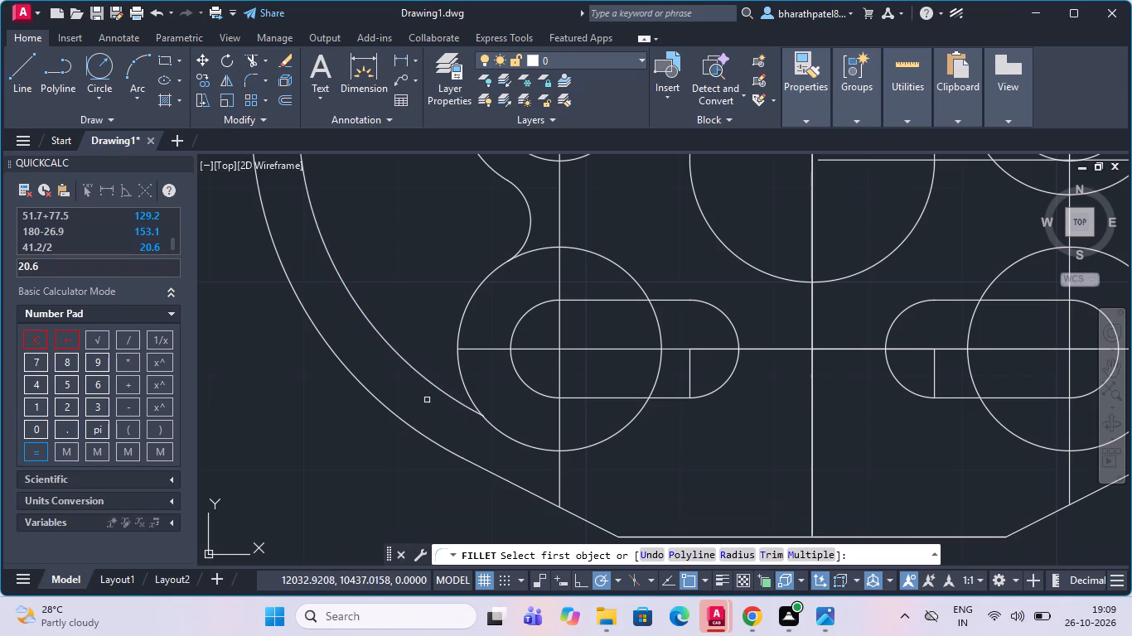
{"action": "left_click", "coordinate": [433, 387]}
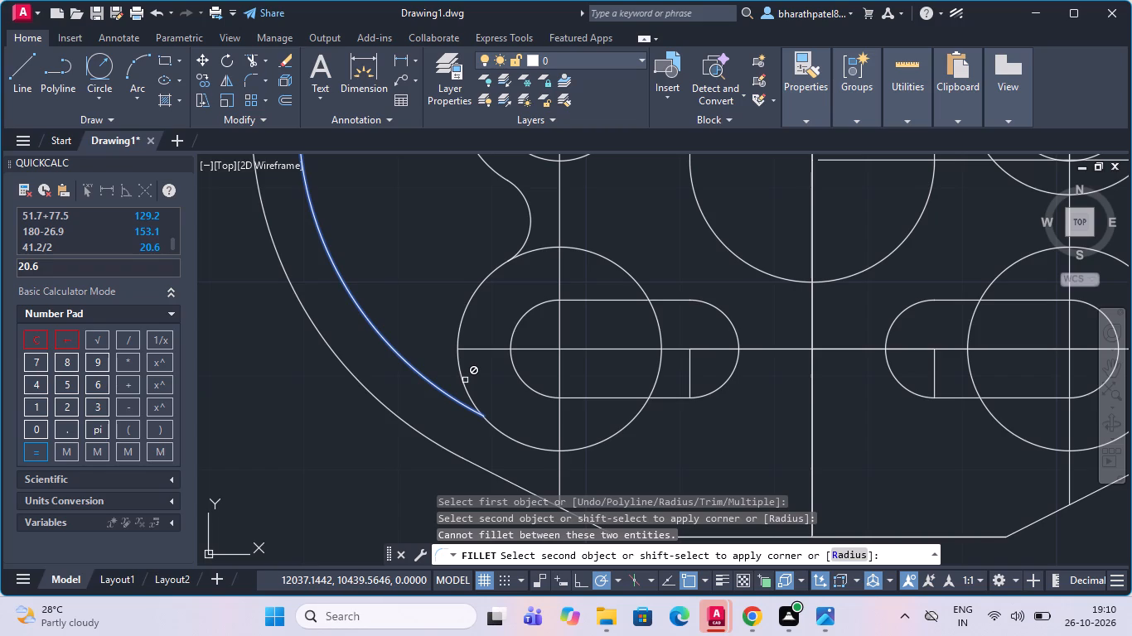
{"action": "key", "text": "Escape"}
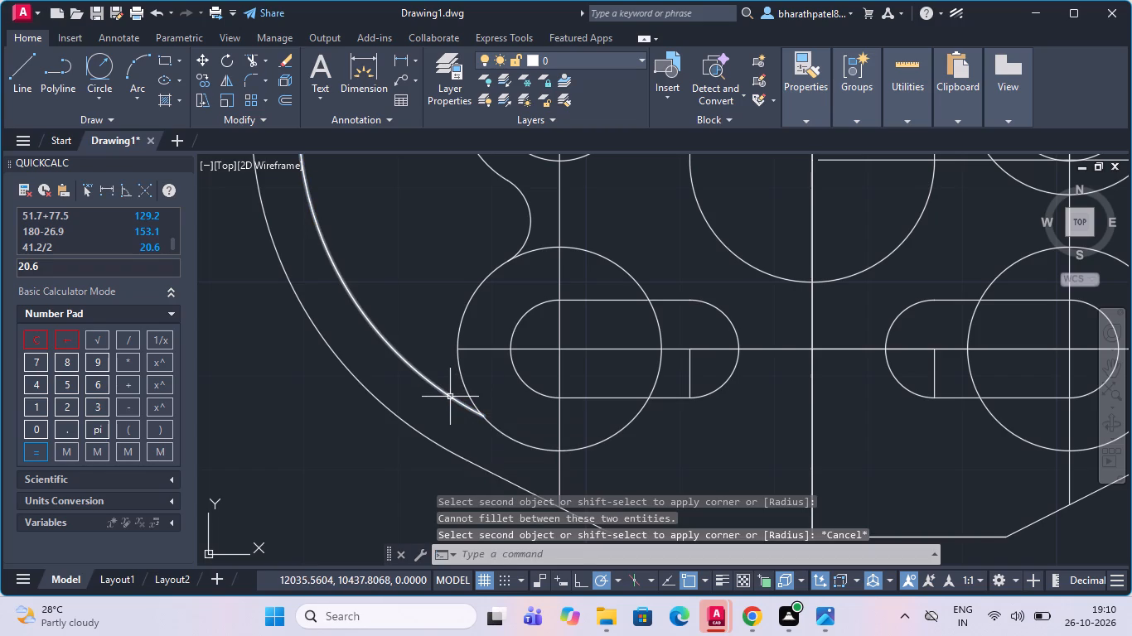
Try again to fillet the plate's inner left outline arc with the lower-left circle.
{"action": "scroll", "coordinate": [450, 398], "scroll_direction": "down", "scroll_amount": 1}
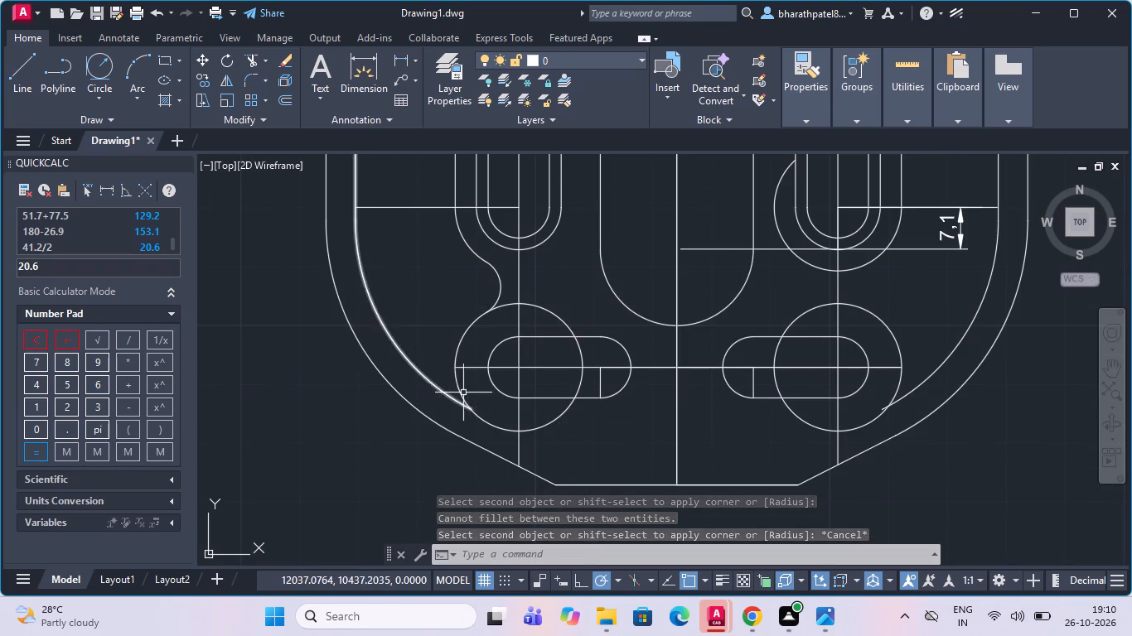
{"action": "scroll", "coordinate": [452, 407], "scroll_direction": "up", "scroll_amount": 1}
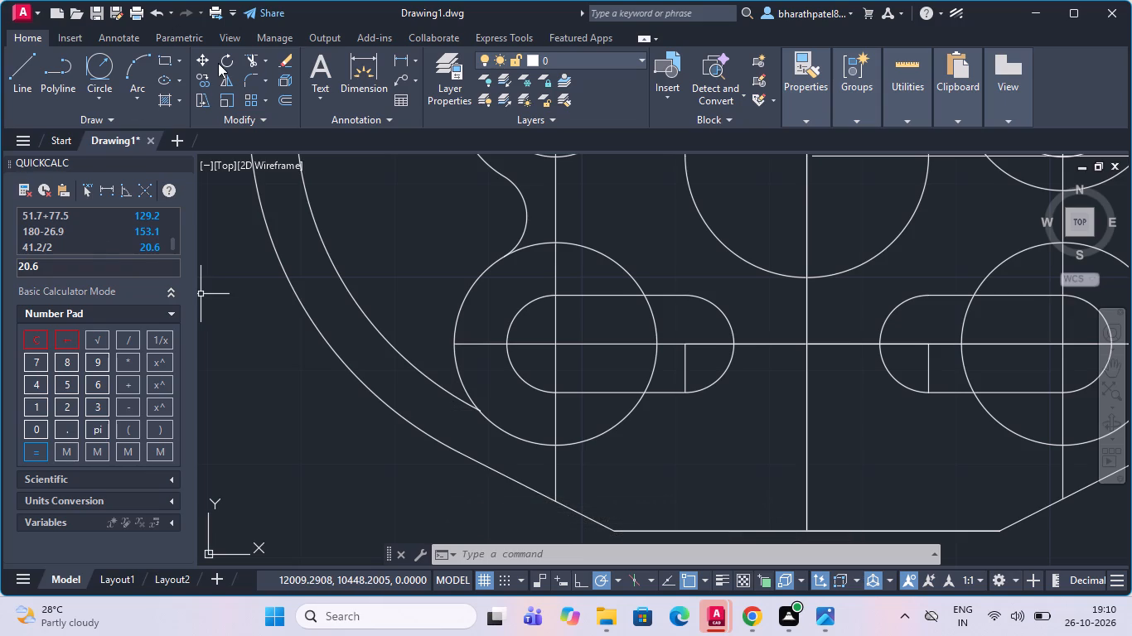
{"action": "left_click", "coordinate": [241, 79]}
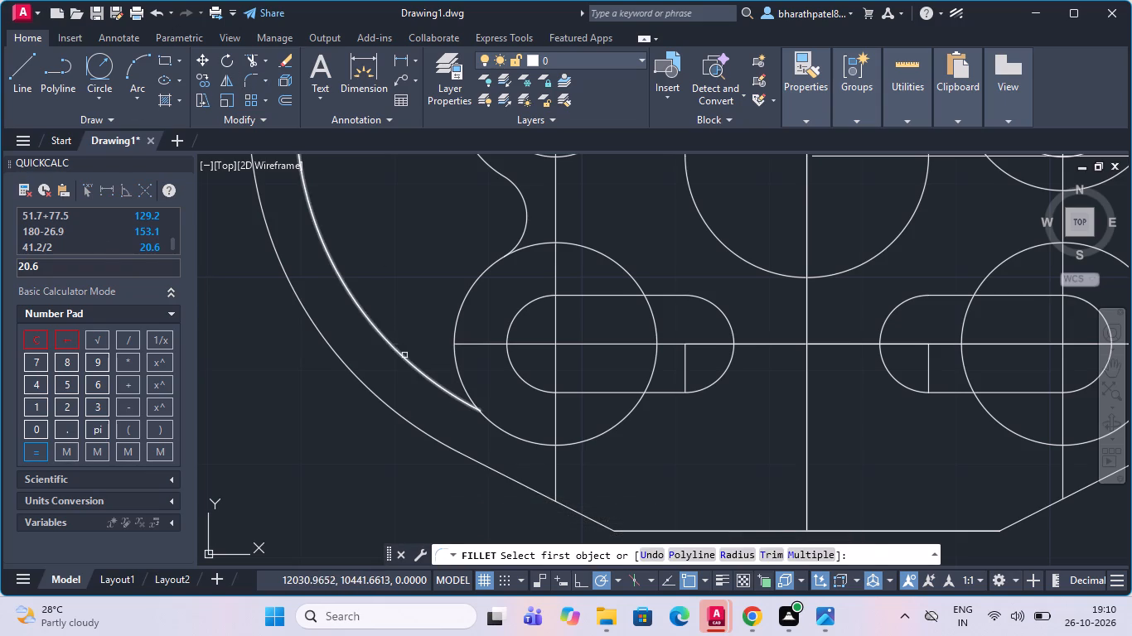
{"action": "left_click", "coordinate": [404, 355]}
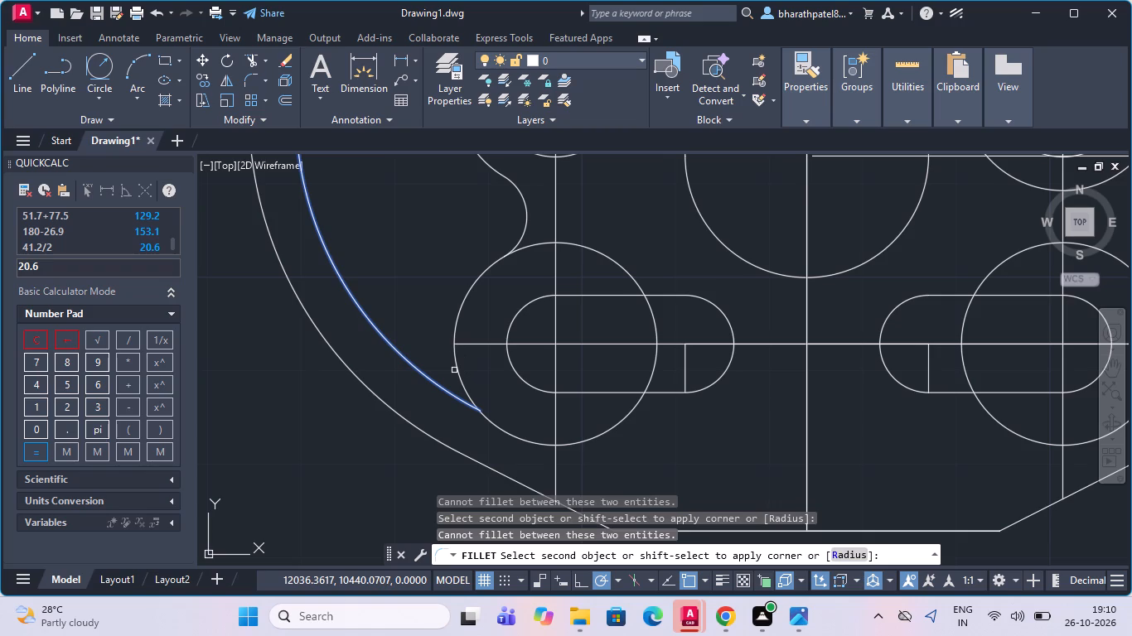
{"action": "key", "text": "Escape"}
Draw a radius 5 circle tangent to the plate's inner left outline arc and the lower-left circle.
{"action": "left_click", "coordinate": [99, 74]}
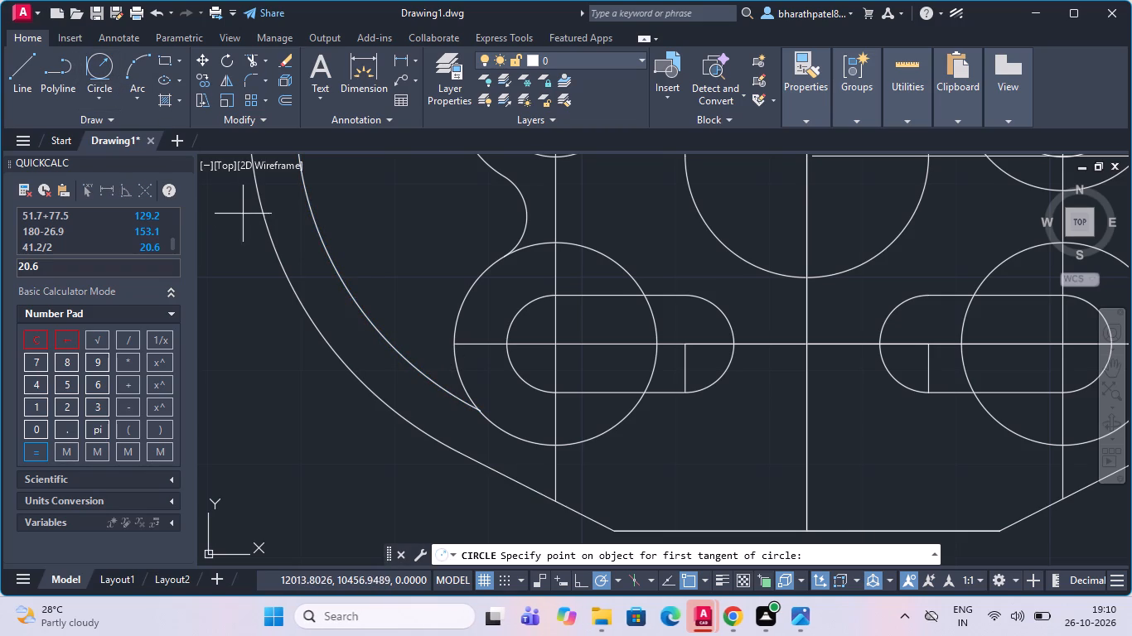
{"action": "left_click", "coordinate": [383, 333]}
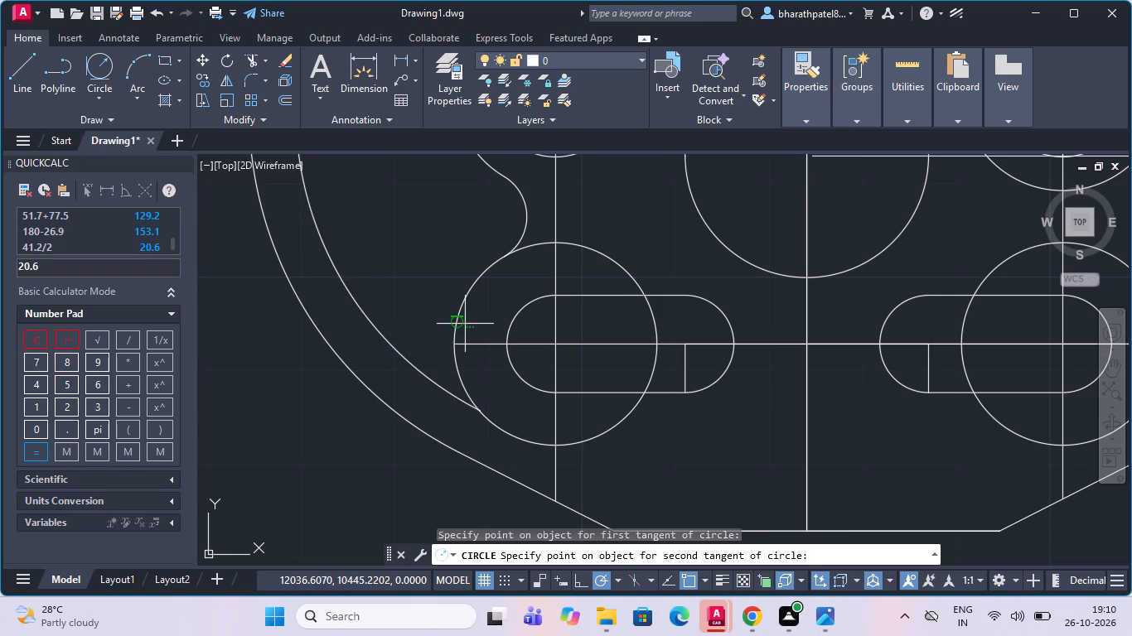
{"action": "left_click", "coordinate": [466, 322]}
{"action": "key", "text": "5"}
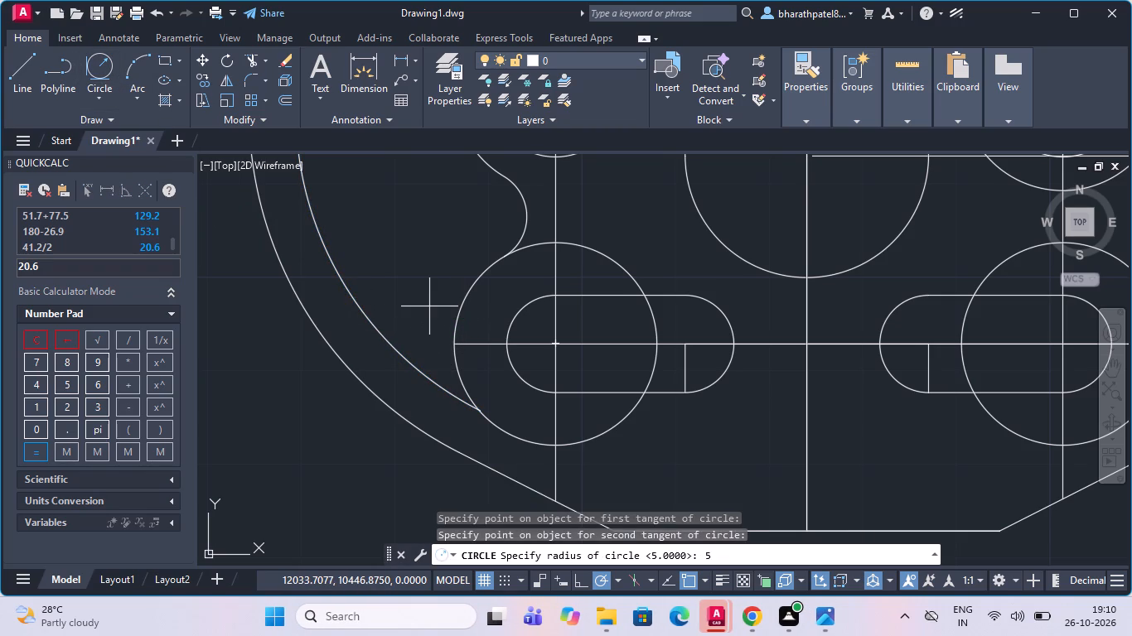
{"action": "key", "text": "Return"}
Trim the inner left outline arc's end past the new tangent circle and the tangent circle's upper part, leaving a rounded blend.
{"action": "scroll", "coordinate": [429, 306], "scroll_direction": "down", "scroll_amount": 2}
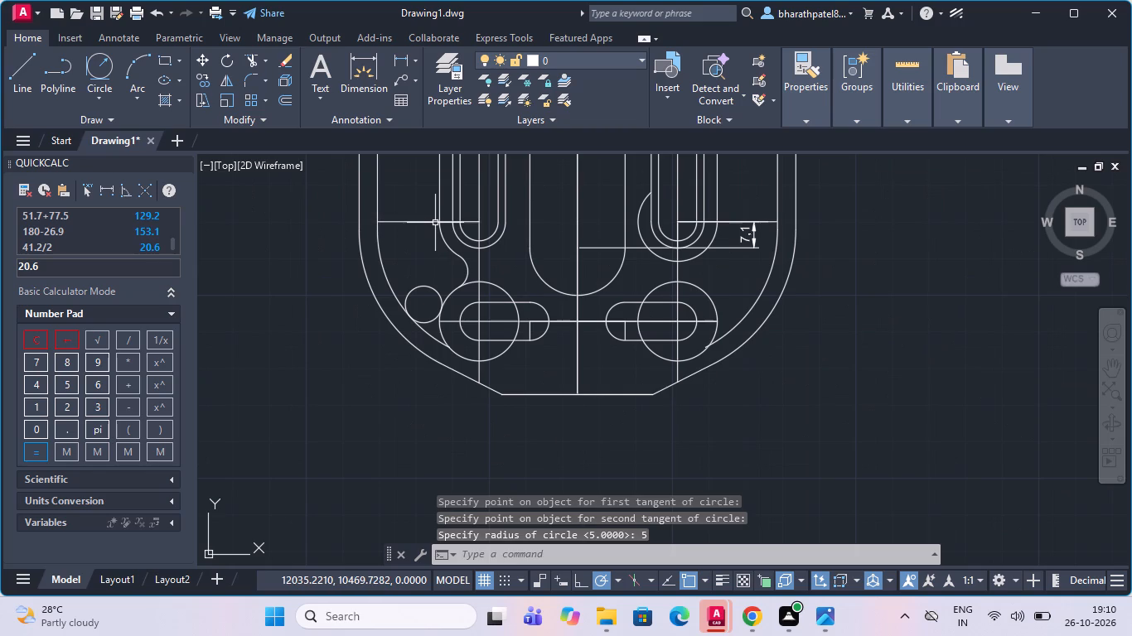
{"action": "left_click", "coordinate": [249, 63]}
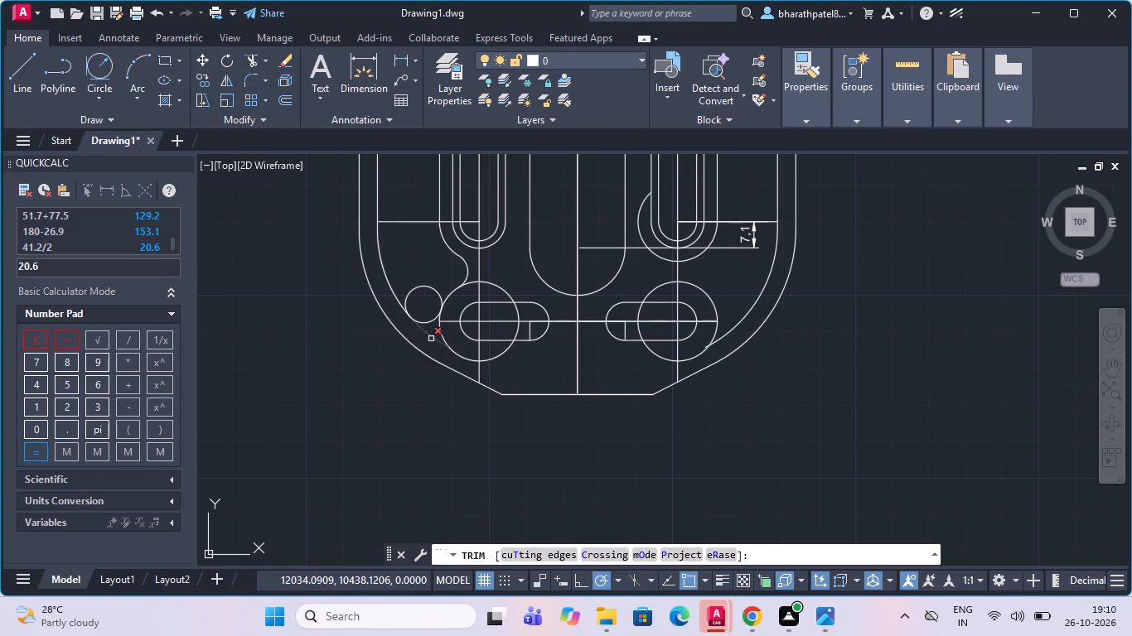
{"action": "left_click", "coordinate": [431, 339]}
{"action": "scroll", "coordinate": [449, 297], "scroll_direction": "up", "scroll_amount": 2}
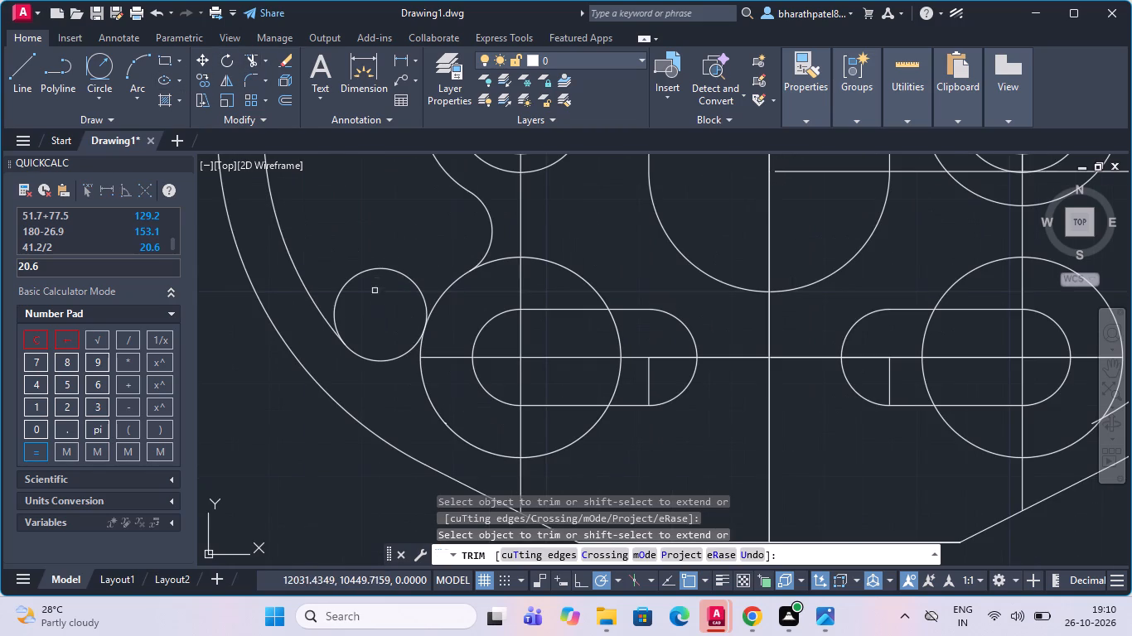
{"action": "left_click", "coordinate": [377, 264]}
{"action": "left_click", "coordinate": [374, 282]}
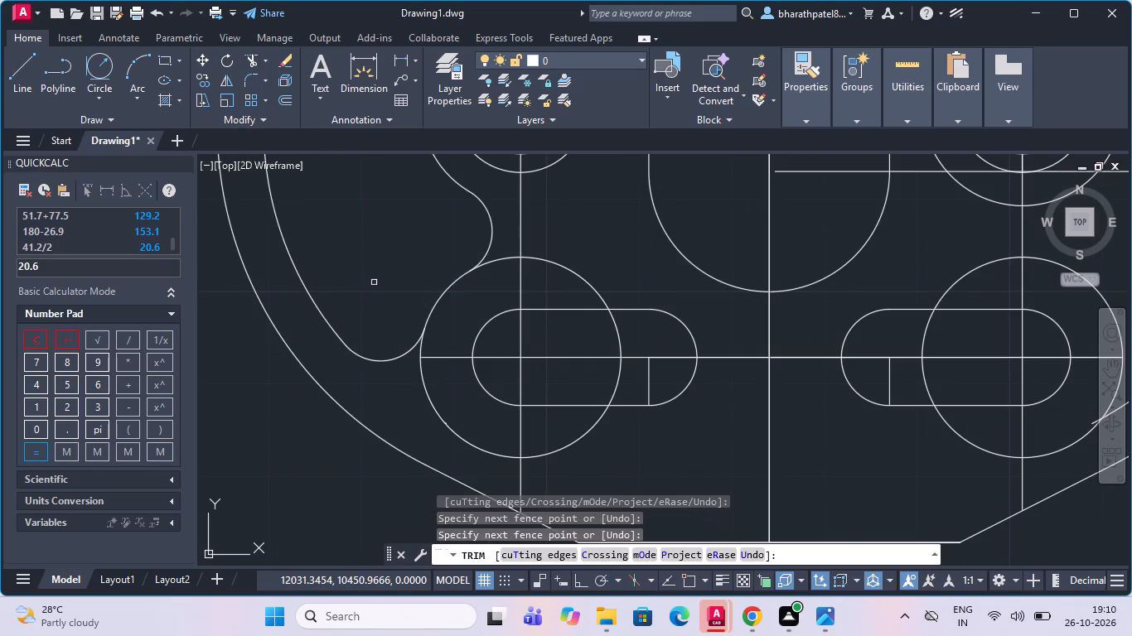
Trim and delete the lower-left circle's unneeded portions, keeping only its arc between the two radius 5 blends.
{"action": "left_click", "coordinate": [449, 433]}
{"action": "left_click", "coordinate": [460, 419]}
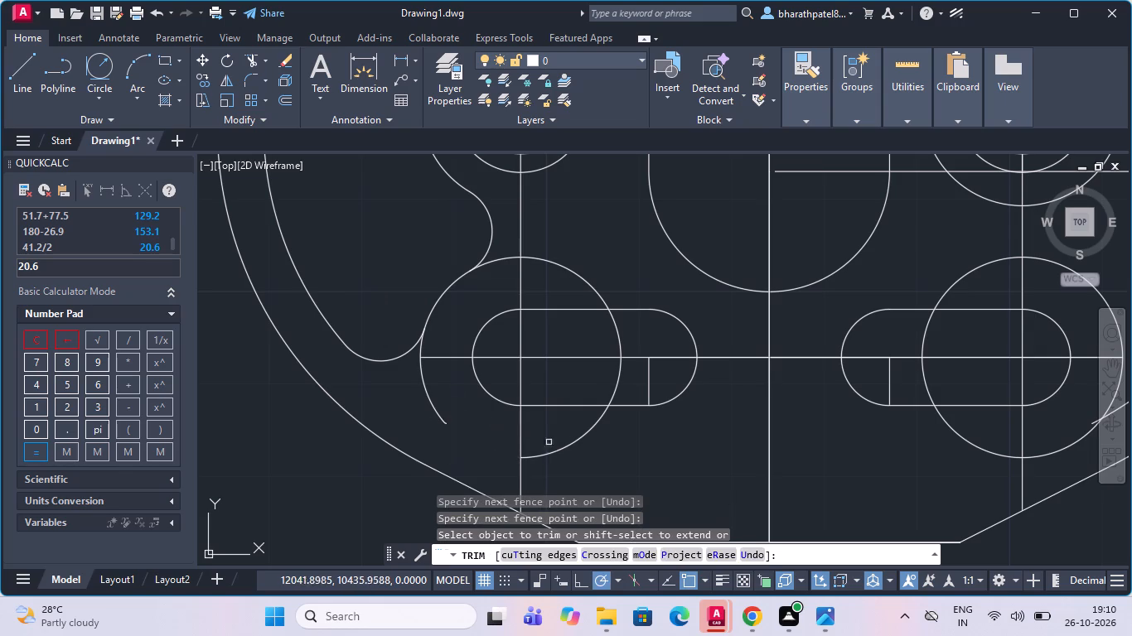
{"action": "left_click", "coordinate": [496, 259]}
{"action": "key", "text": "Escape"}
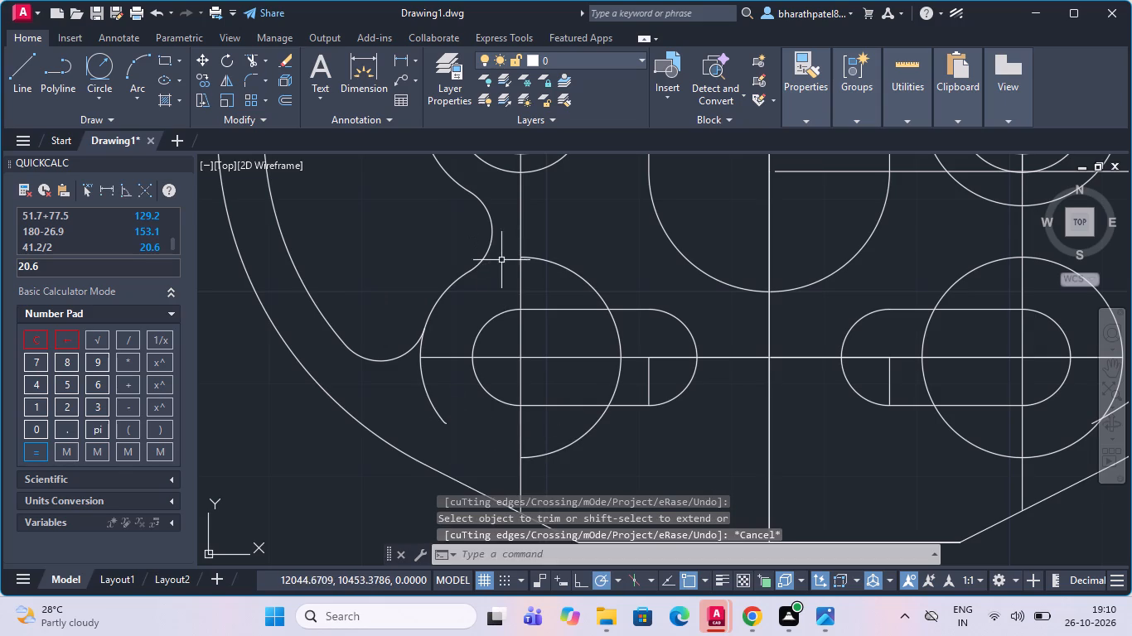
{"action": "left_click", "coordinate": [544, 262]}
{"action": "key", "text": "Delete"}
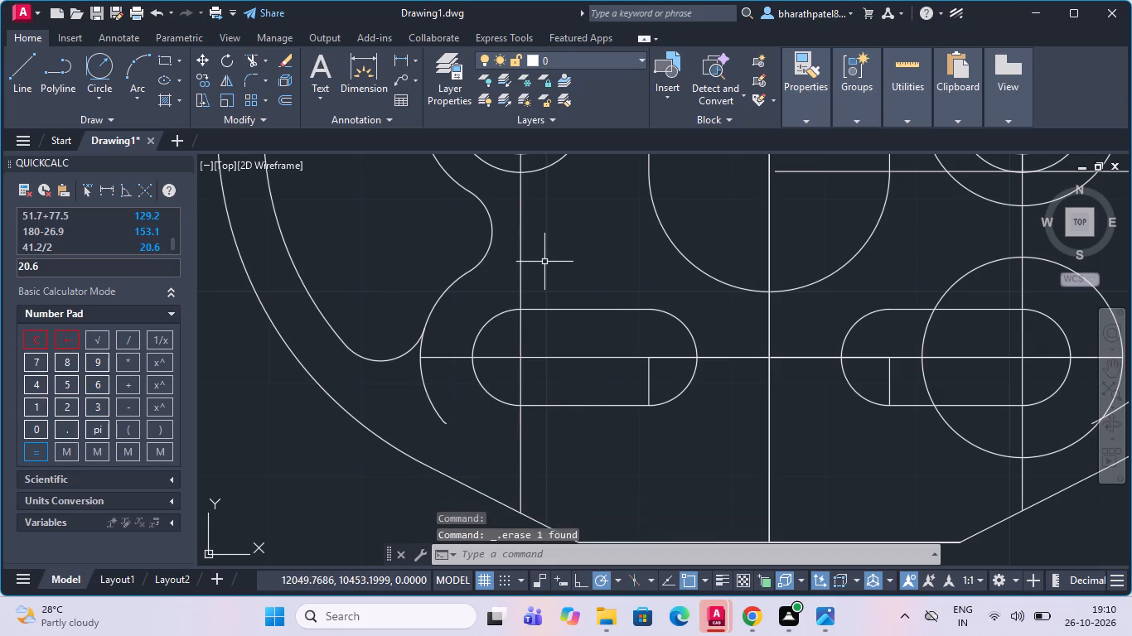
{"action": "left_click", "coordinate": [258, 60]}
{"action": "scroll", "coordinate": [452, 374], "scroll_direction": "up", "scroll_amount": 3}
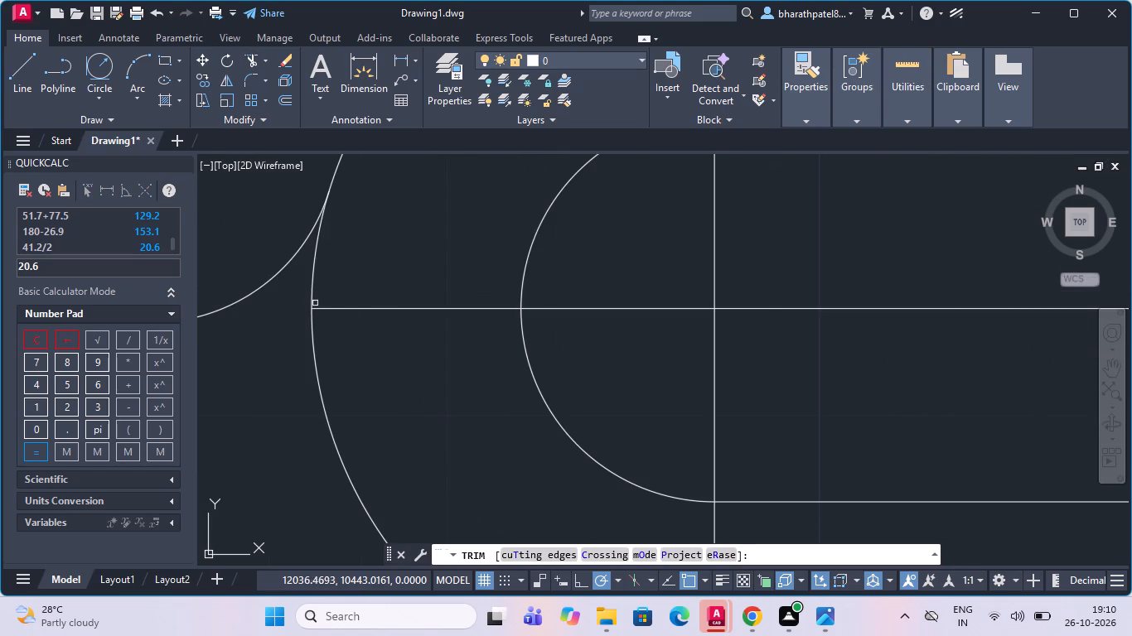
{"action": "left_click", "coordinate": [294, 301]}
{"action": "left_click", "coordinate": [348, 277]}
{"action": "left_click", "coordinate": [263, 379]}
{"action": "left_click", "coordinate": [372, 387]}
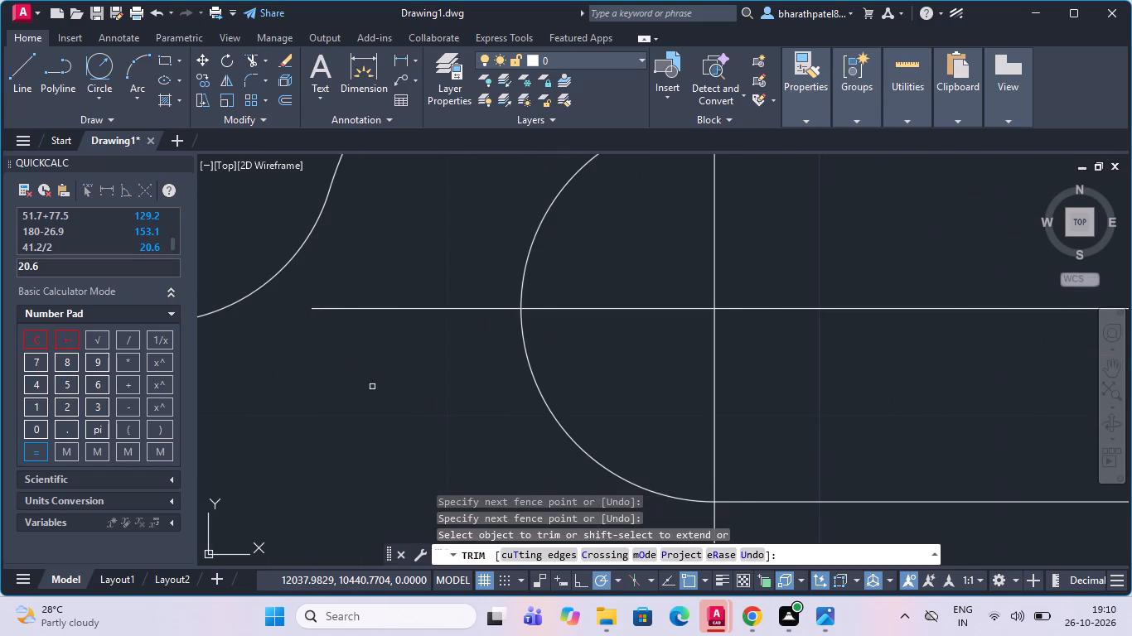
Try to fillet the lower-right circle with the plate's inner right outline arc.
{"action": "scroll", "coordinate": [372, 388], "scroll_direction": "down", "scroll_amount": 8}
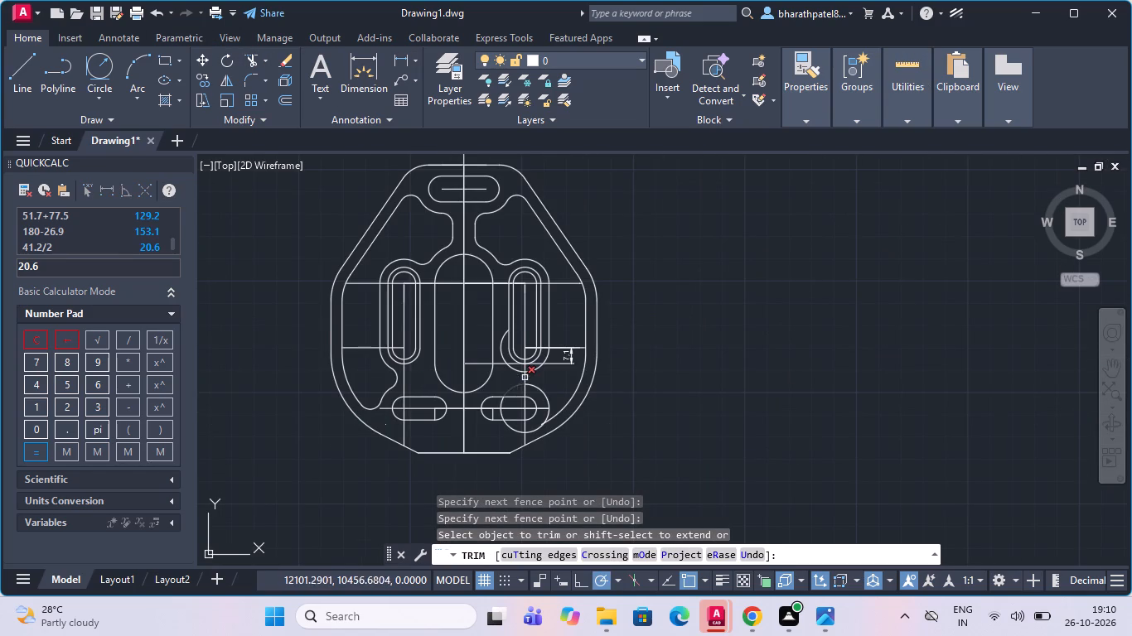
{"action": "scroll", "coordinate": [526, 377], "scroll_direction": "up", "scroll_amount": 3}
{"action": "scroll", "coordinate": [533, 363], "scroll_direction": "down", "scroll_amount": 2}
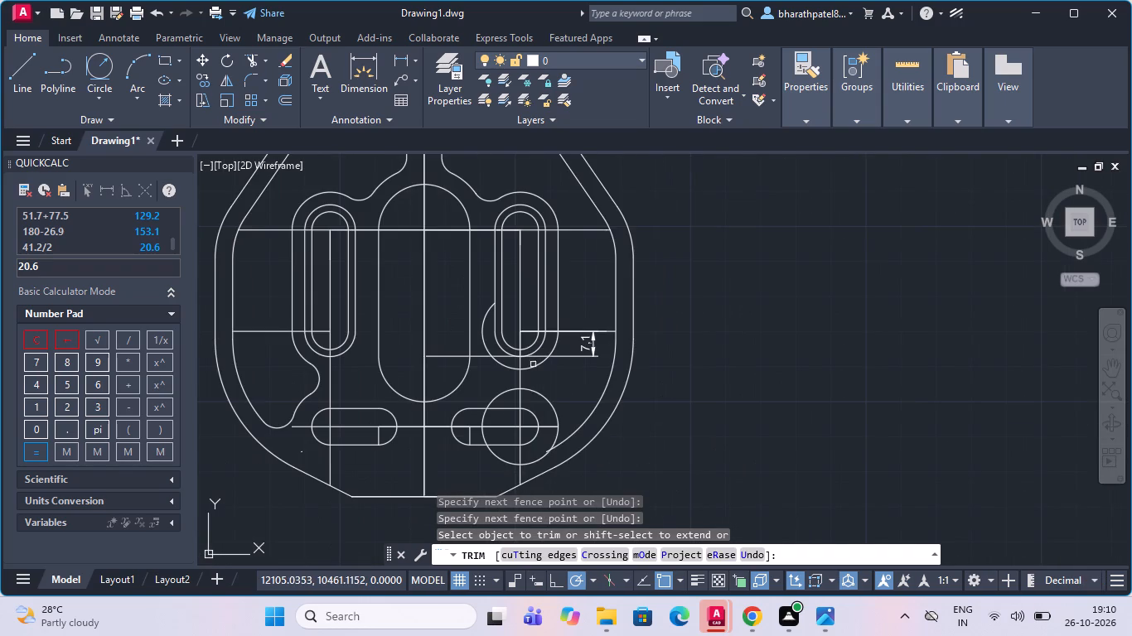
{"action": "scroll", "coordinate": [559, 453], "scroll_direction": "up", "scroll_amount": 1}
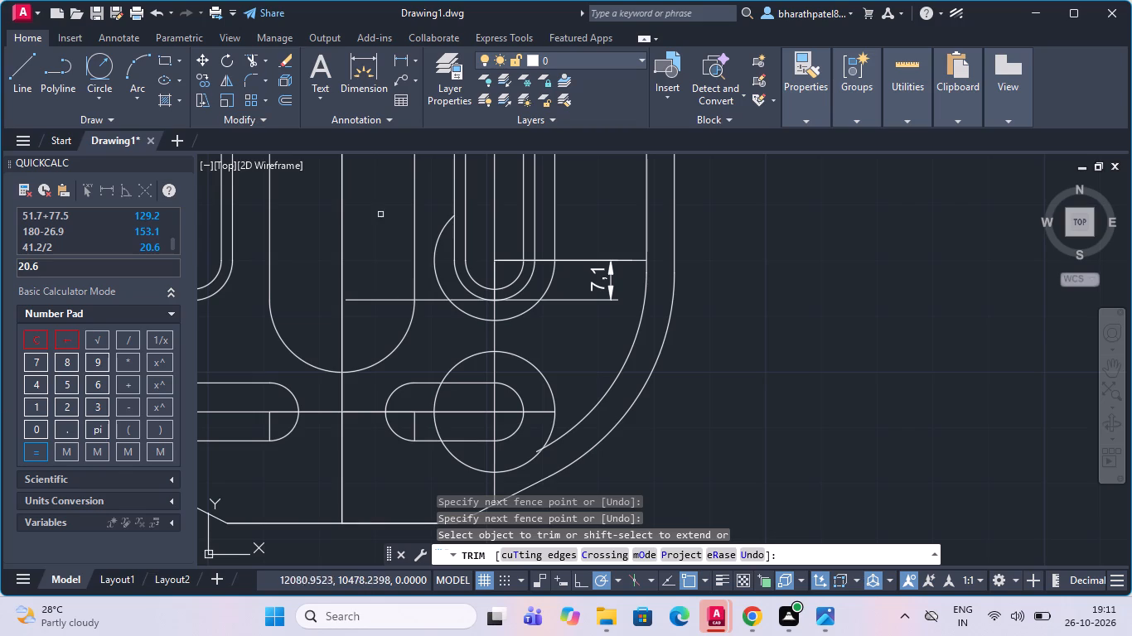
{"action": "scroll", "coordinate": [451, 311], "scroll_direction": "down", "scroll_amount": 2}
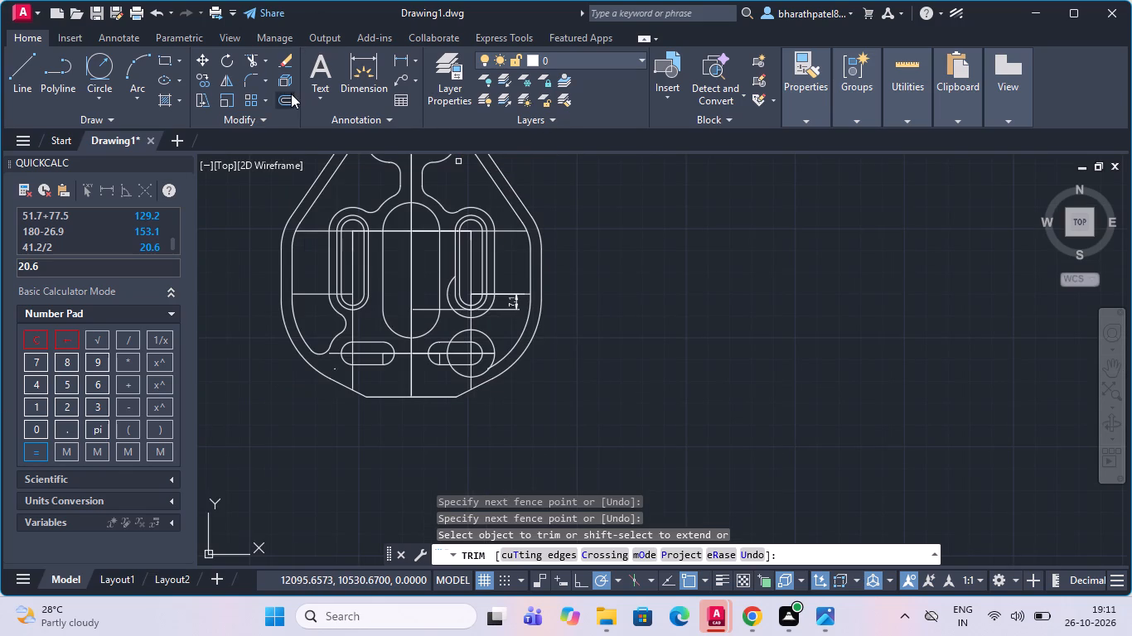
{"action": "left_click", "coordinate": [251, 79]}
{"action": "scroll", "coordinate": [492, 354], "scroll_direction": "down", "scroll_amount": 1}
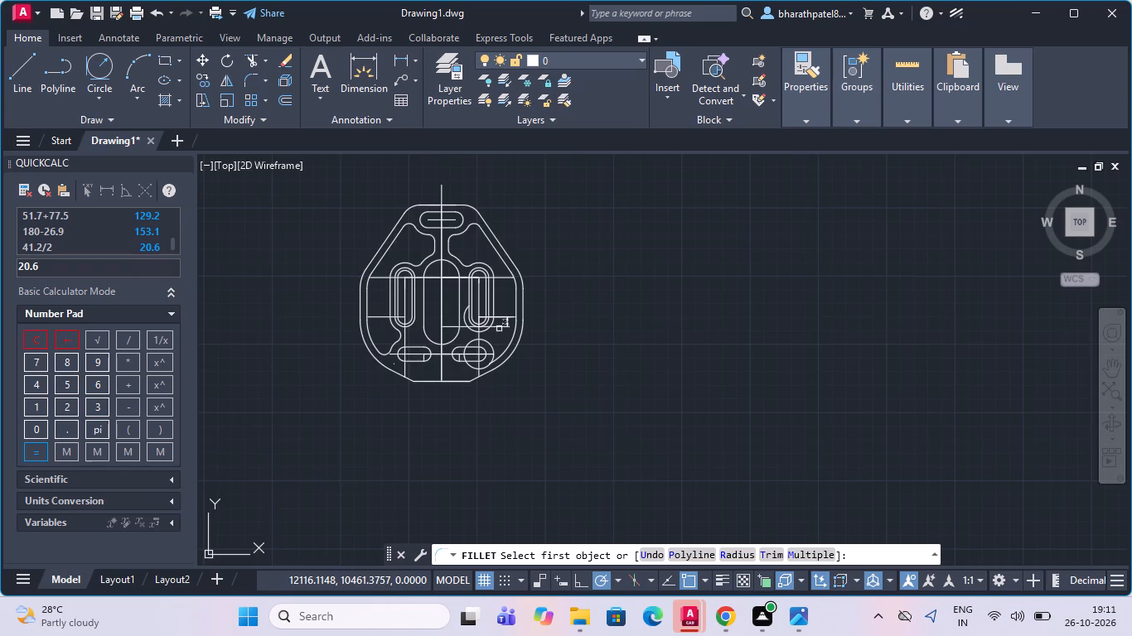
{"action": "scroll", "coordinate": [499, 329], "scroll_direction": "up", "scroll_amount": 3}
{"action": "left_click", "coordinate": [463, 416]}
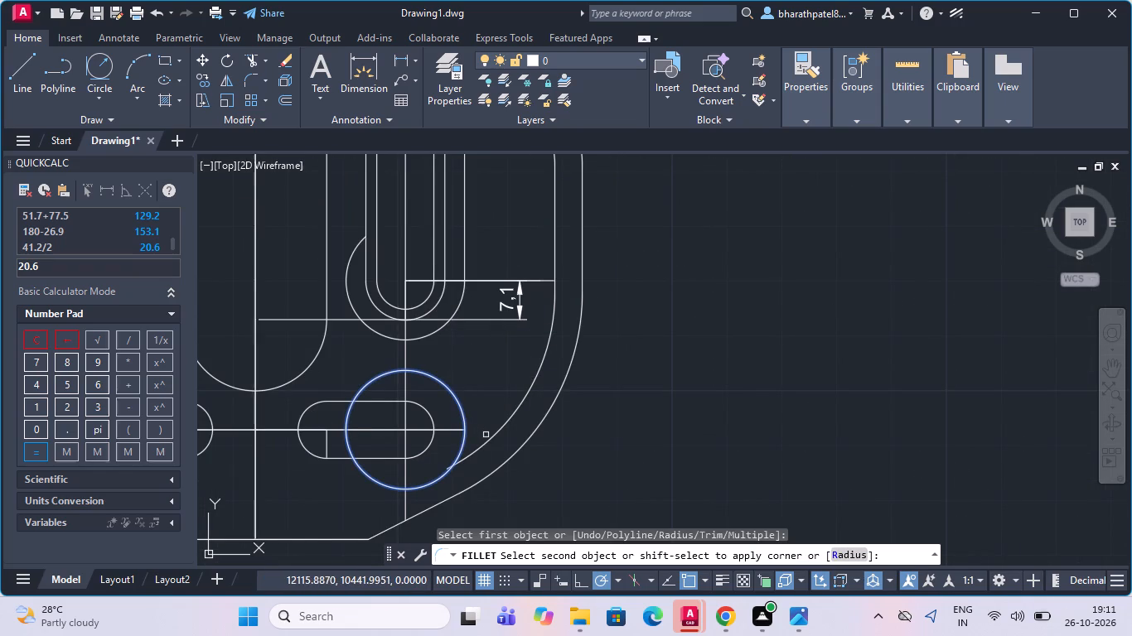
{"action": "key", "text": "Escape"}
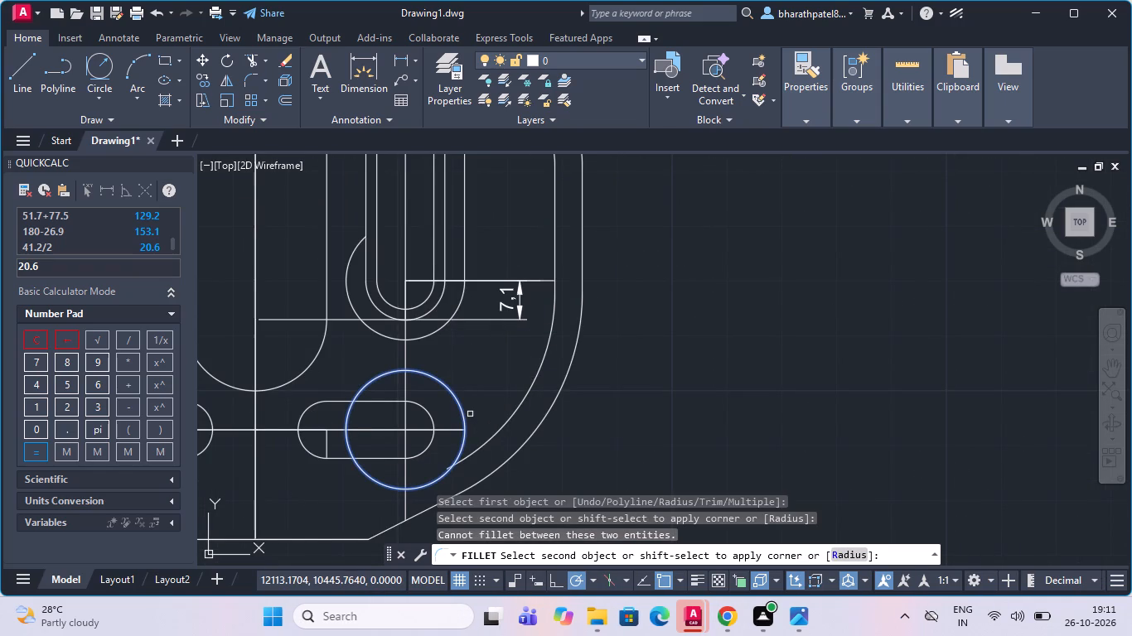
Fillet the bottom arc of the right side slot's outermost outline with the lower-right circle at radius 5.
{"action": "scroll", "coordinate": [470, 414], "scroll_direction": "down", "scroll_amount": 2}
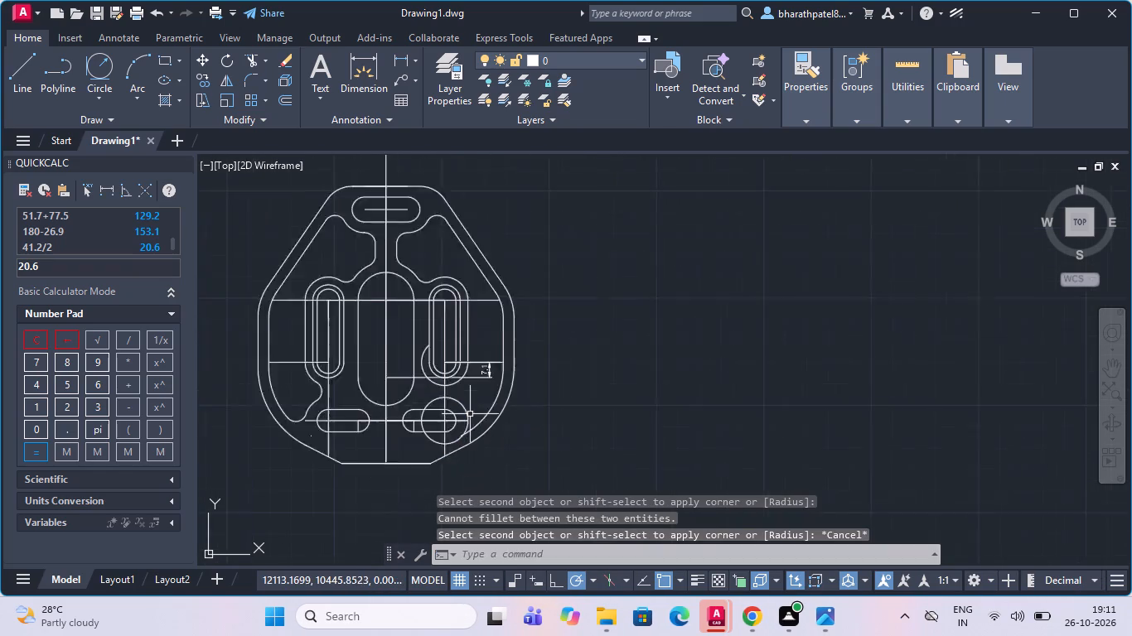
{"action": "scroll", "coordinate": [470, 414], "scroll_direction": "down", "scroll_amount": 1}
{"action": "scroll", "coordinate": [464, 378], "scroll_direction": "up", "scroll_amount": 2}
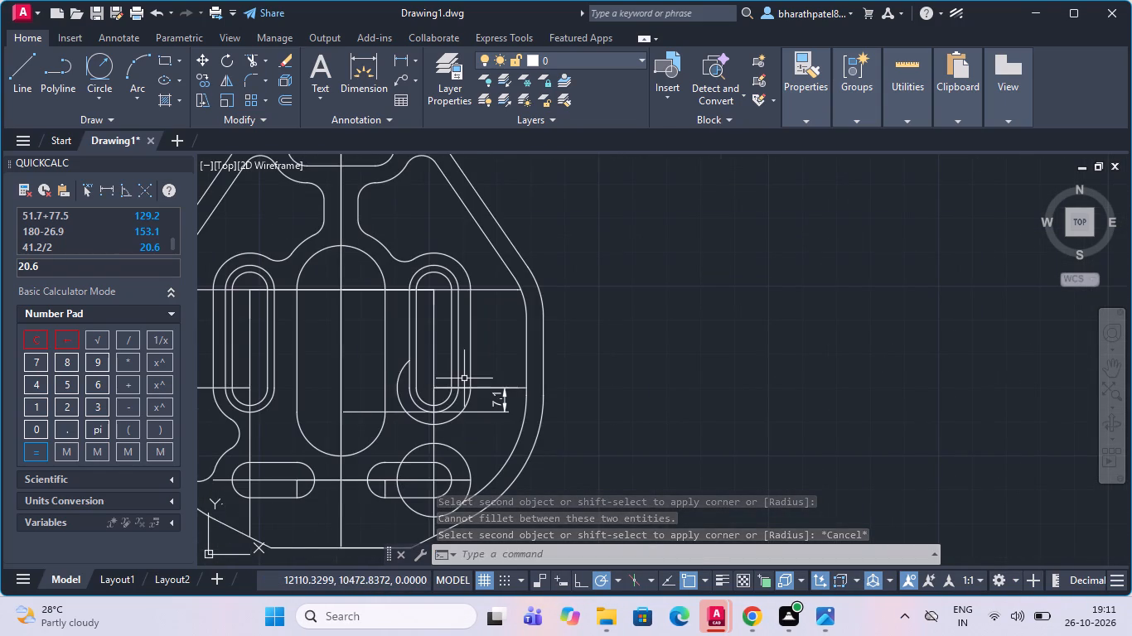
{"action": "left_click", "coordinate": [250, 79]}
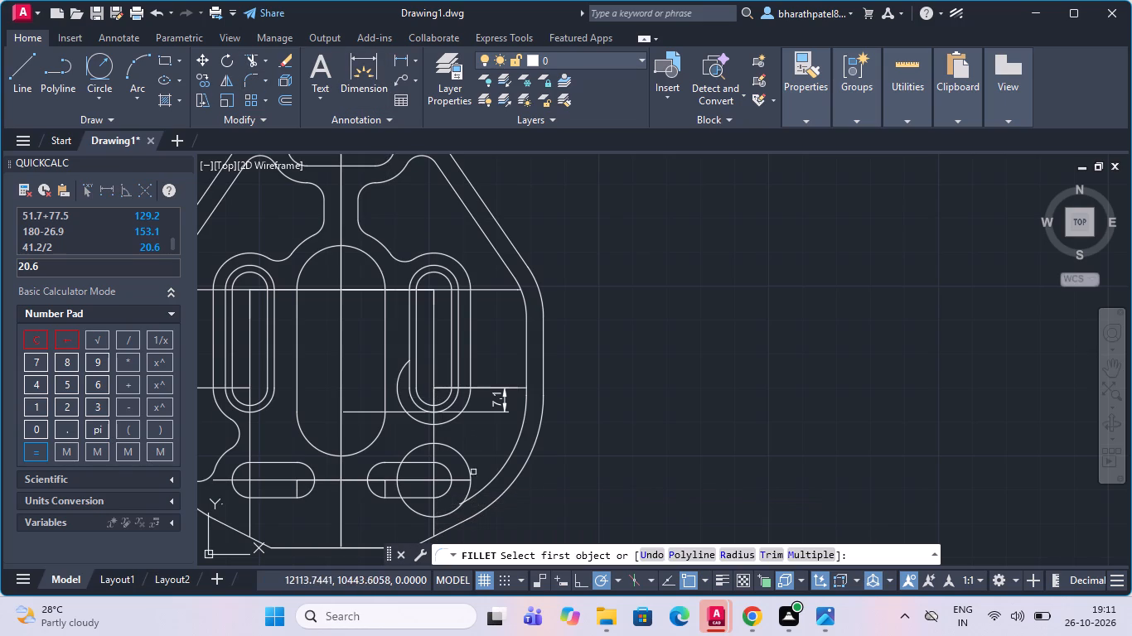
{"action": "left_click", "coordinate": [448, 422]}
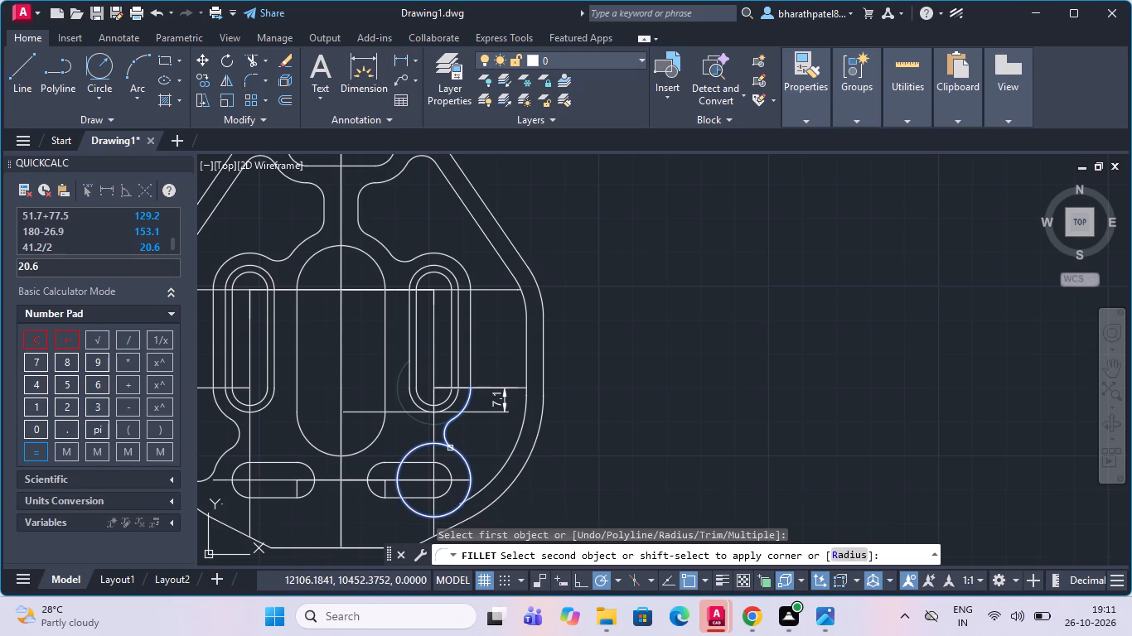
{"action": "left_click", "coordinate": [450, 448]}
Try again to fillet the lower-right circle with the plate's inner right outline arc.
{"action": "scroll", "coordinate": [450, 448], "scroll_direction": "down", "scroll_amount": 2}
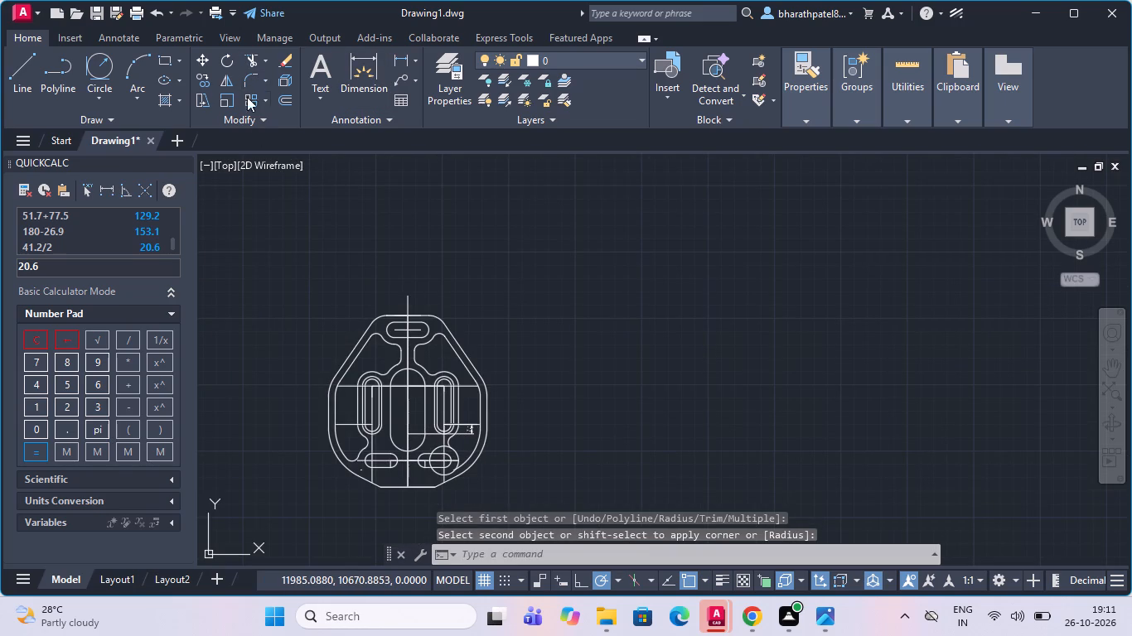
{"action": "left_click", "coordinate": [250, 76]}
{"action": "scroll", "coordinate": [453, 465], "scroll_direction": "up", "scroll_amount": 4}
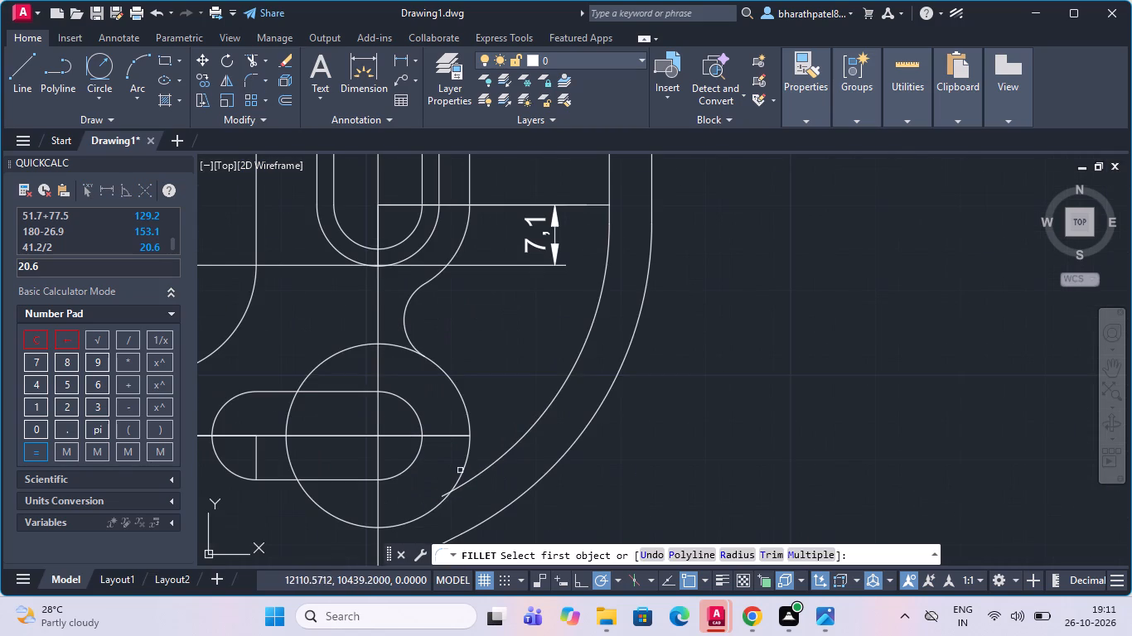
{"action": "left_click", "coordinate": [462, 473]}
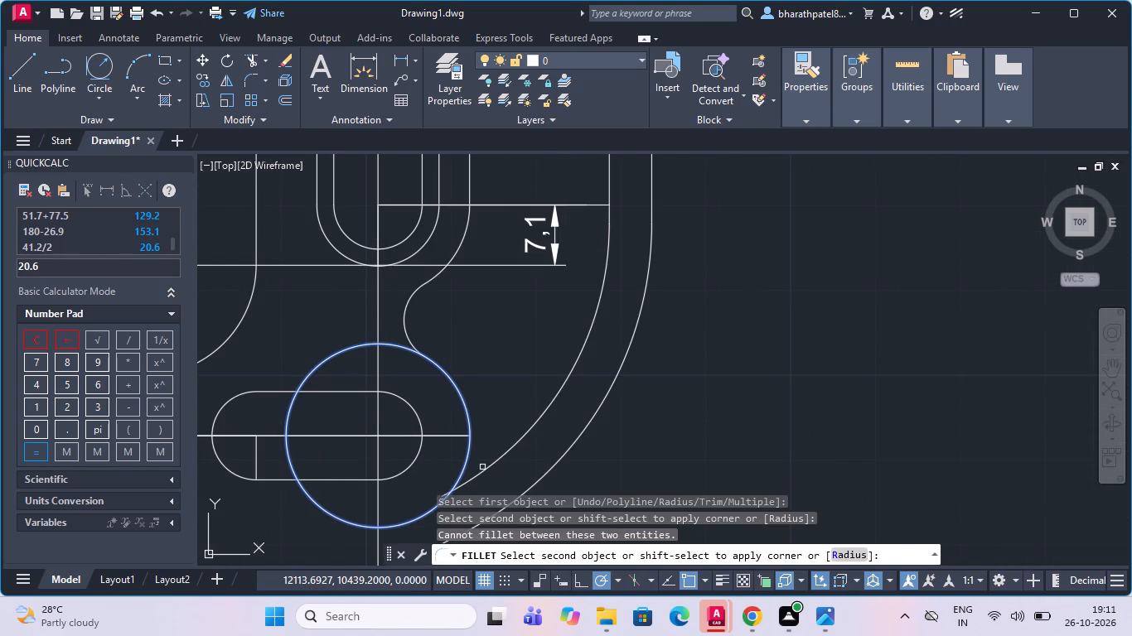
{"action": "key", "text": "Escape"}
Draw a radius 5 circle tangent to the lower-right circle and the plate's inner right outline arc.
{"action": "left_click", "coordinate": [99, 53]}
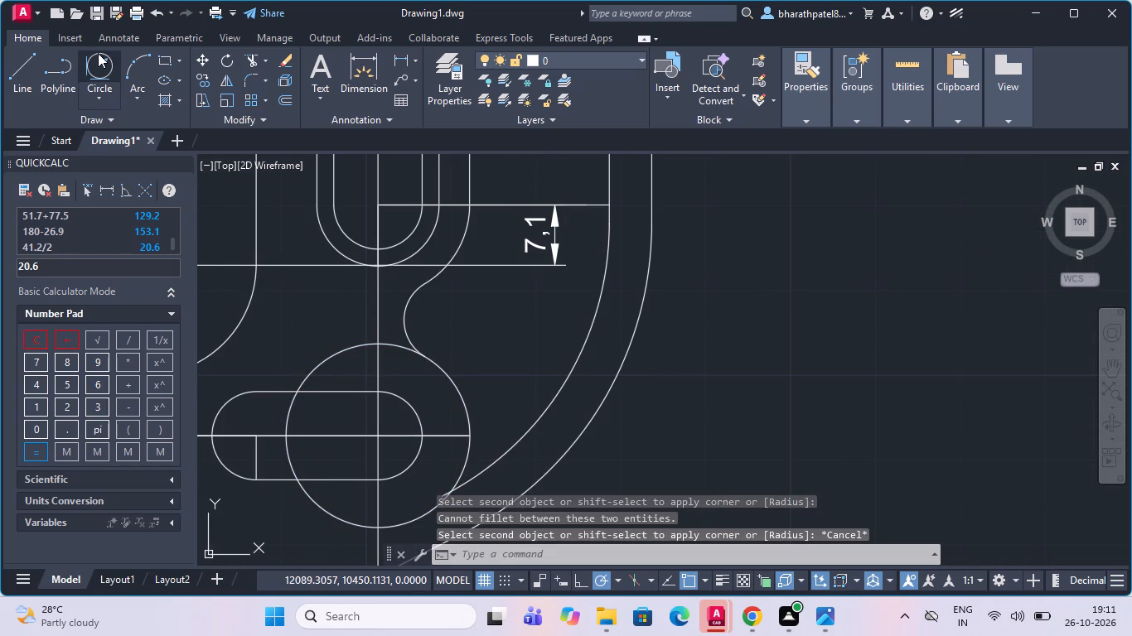
{"action": "left_click", "coordinate": [471, 425]}
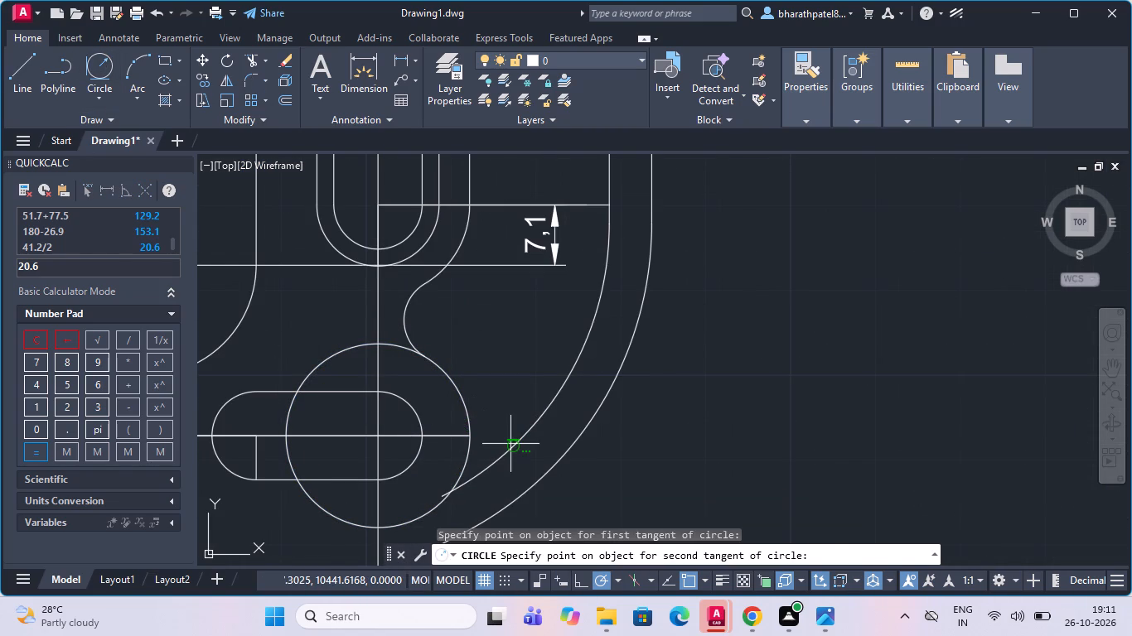
{"action": "left_click", "coordinate": [510, 444]}
{"action": "key", "text": "5"}
{"action": "key", "text": "Return"}
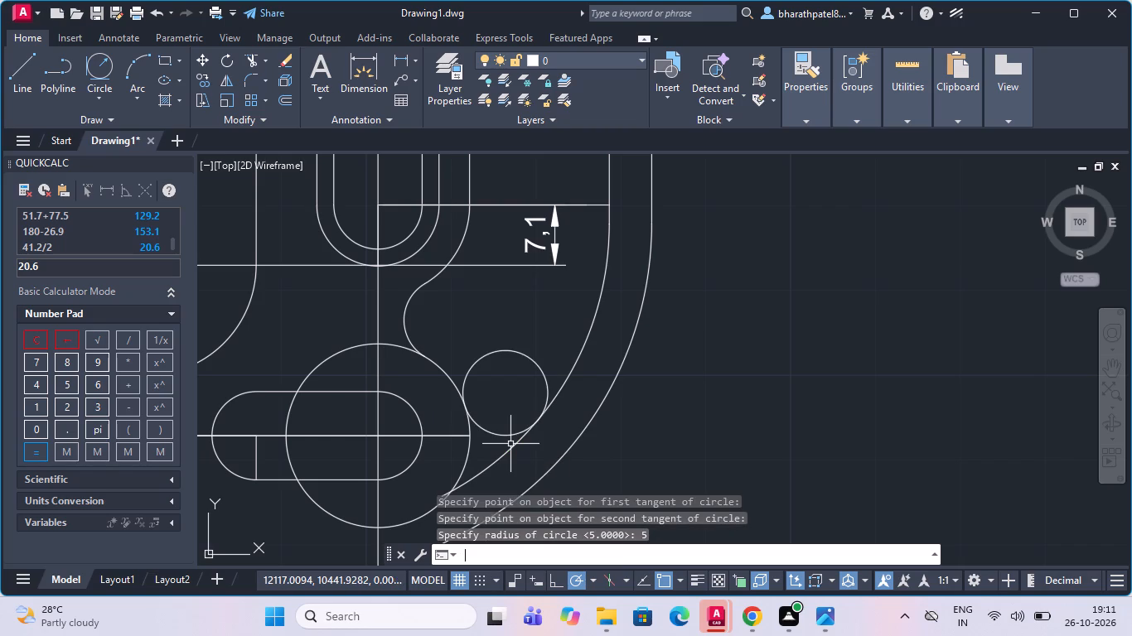
{"action": "key", "text": "Escape"}
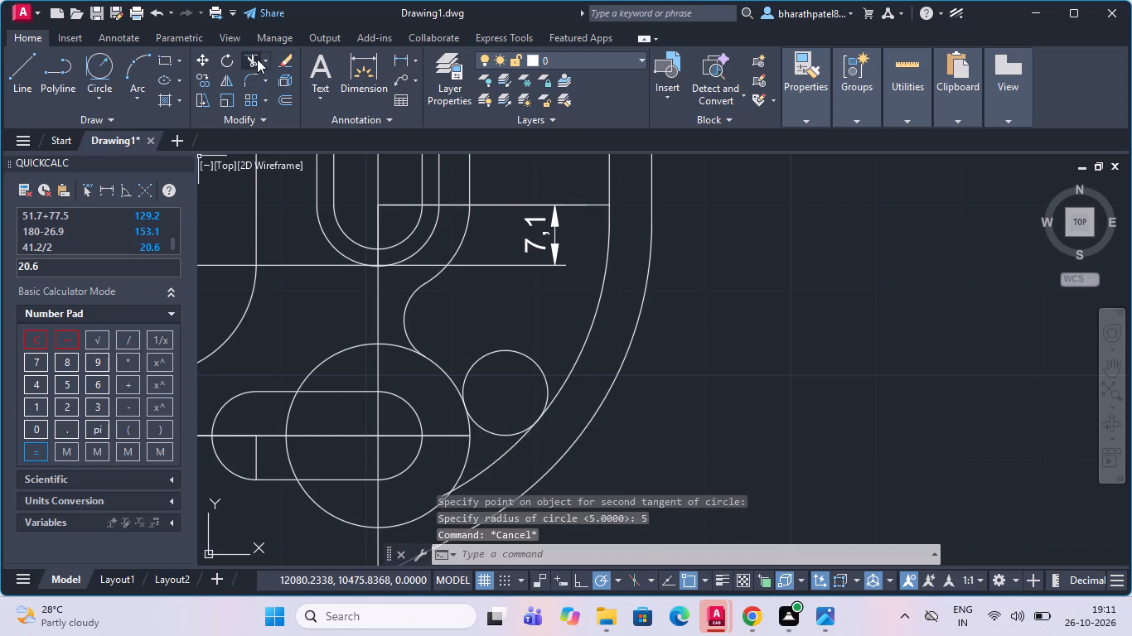
Trim the plate's inner right outline arc below the radius 5 tangent circle and the circle's upper portion, leaving a blend arc.
{"action": "left_click", "coordinate": [257, 59]}
{"action": "left_click", "coordinate": [486, 470]}
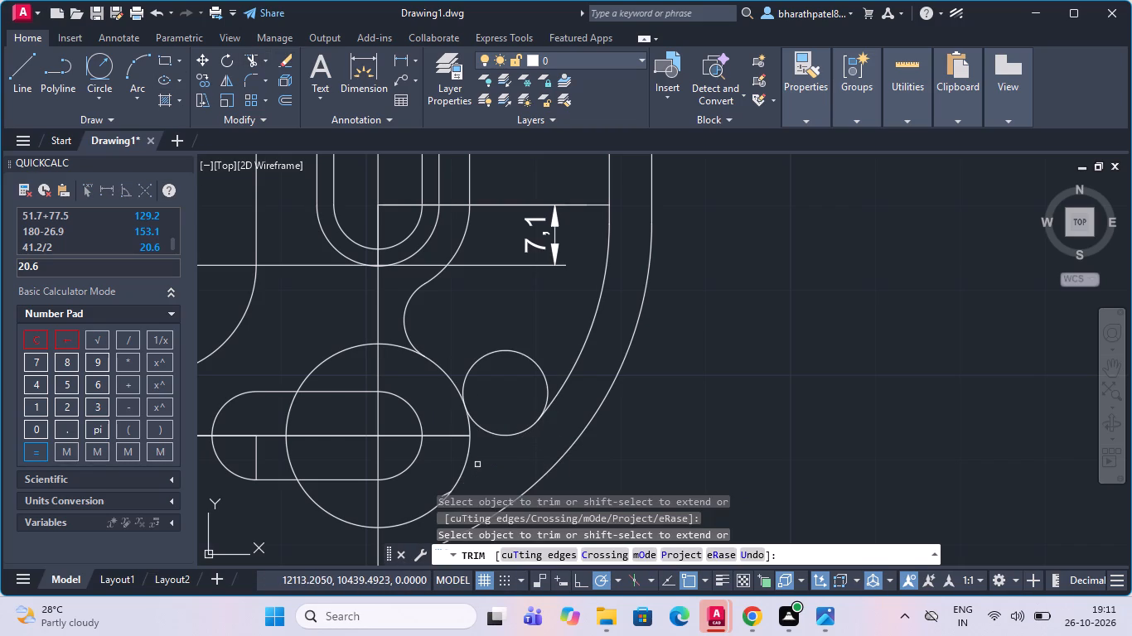
{"action": "left_click", "coordinate": [513, 357]}
{"action": "left_click", "coordinate": [520, 340]}
Trim away the unneeded portions of the lower-right circle, keeping only its arc between the two radius 5 blends.
{"action": "scroll", "coordinate": [520, 340], "scroll_direction": "down", "scroll_amount": 2}
{"action": "left_click", "coordinate": [500, 392]}
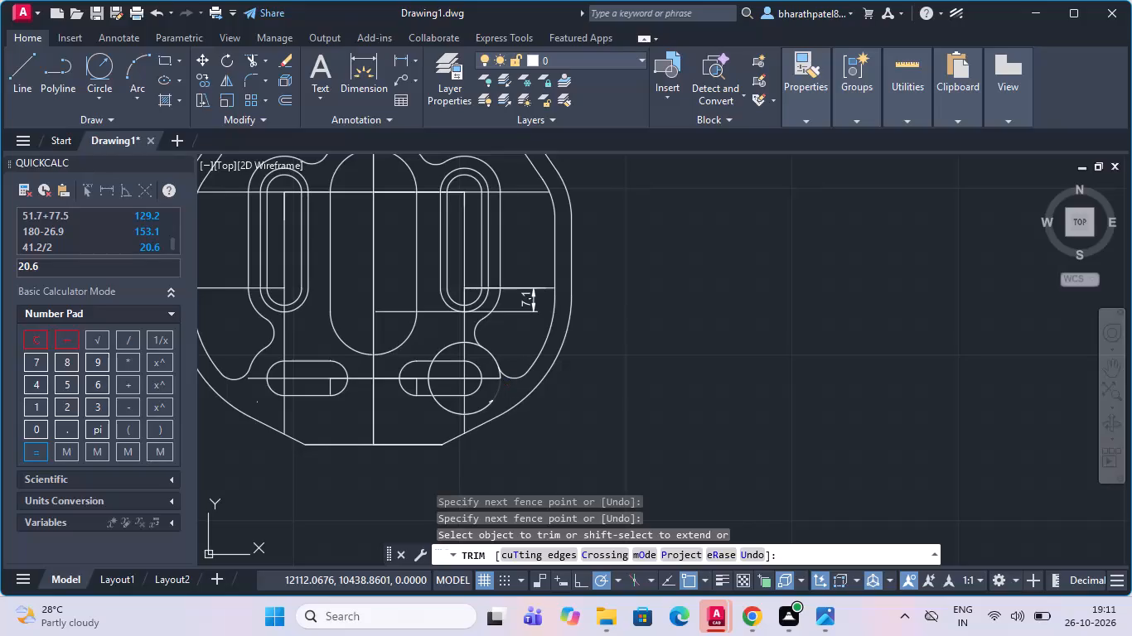
{"action": "left_click", "coordinate": [493, 404]}
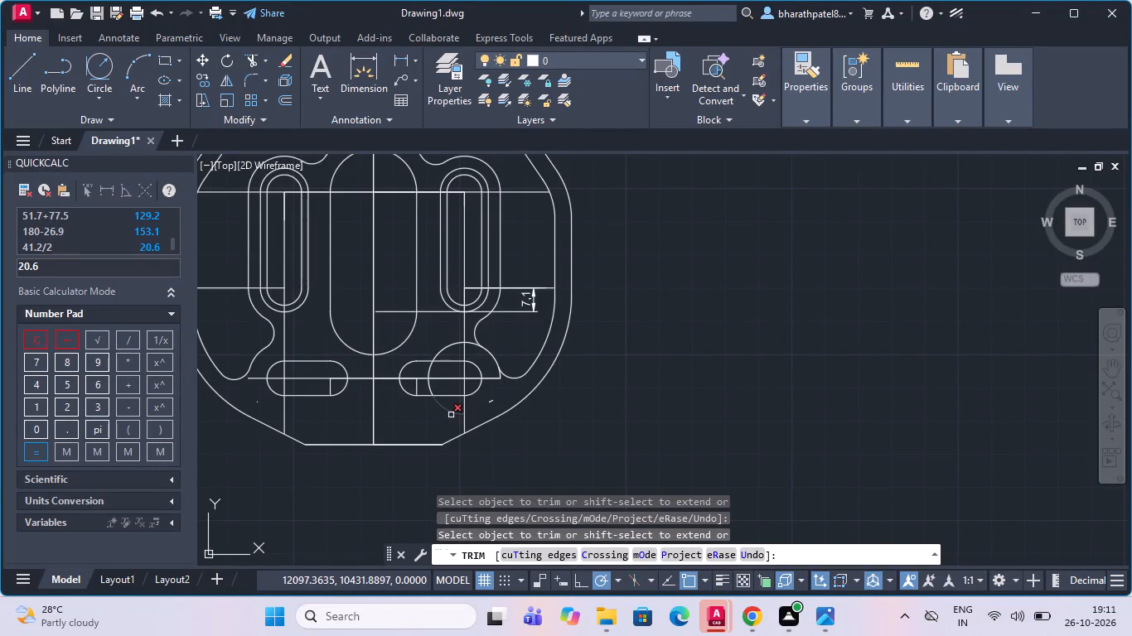
{"action": "left_click", "coordinate": [451, 415]}
{"action": "left_click", "coordinate": [489, 402]}
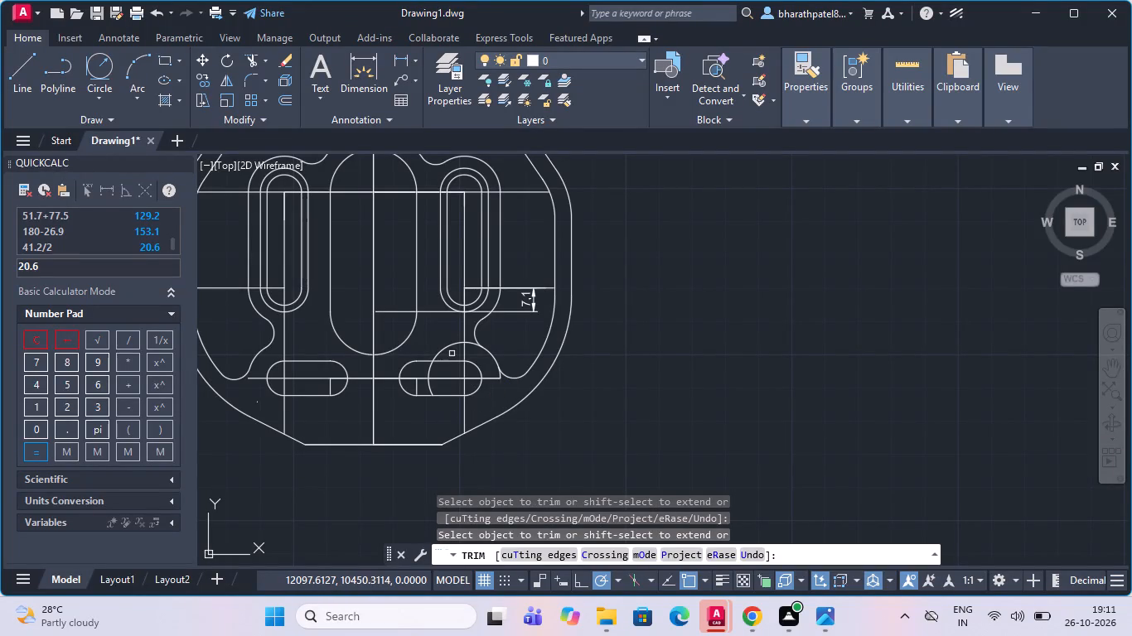
{"action": "left_click", "coordinate": [428, 392]}
{"action": "left_click", "coordinate": [433, 372]}
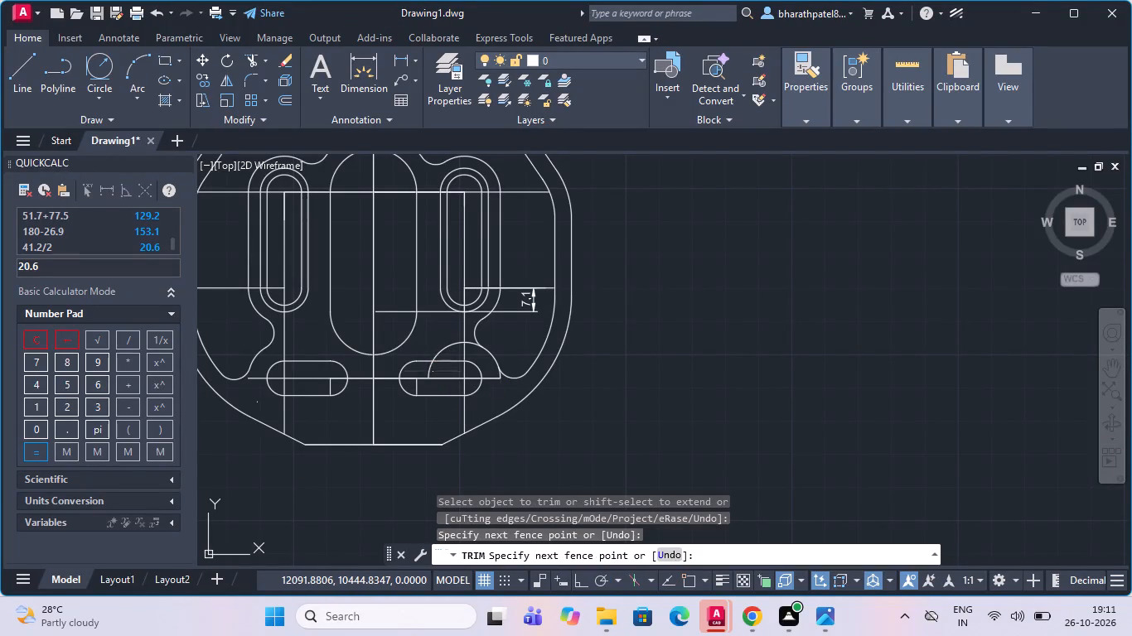
{"action": "left_click", "coordinate": [428, 369]}
{"action": "left_click", "coordinate": [442, 351]}
{"action": "scroll", "coordinate": [455, 346], "scroll_direction": "up", "scroll_amount": 4}
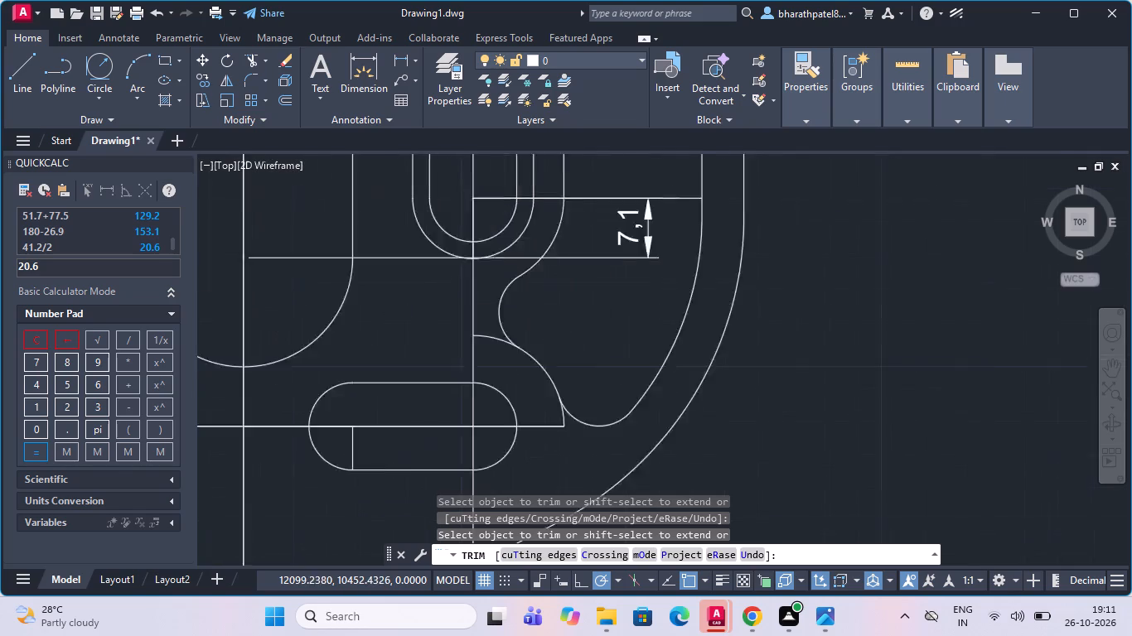
{"action": "left_click", "coordinate": [531, 320]}
{"action": "scroll", "coordinate": [531, 320], "scroll_direction": "down", "scroll_amount": 3}
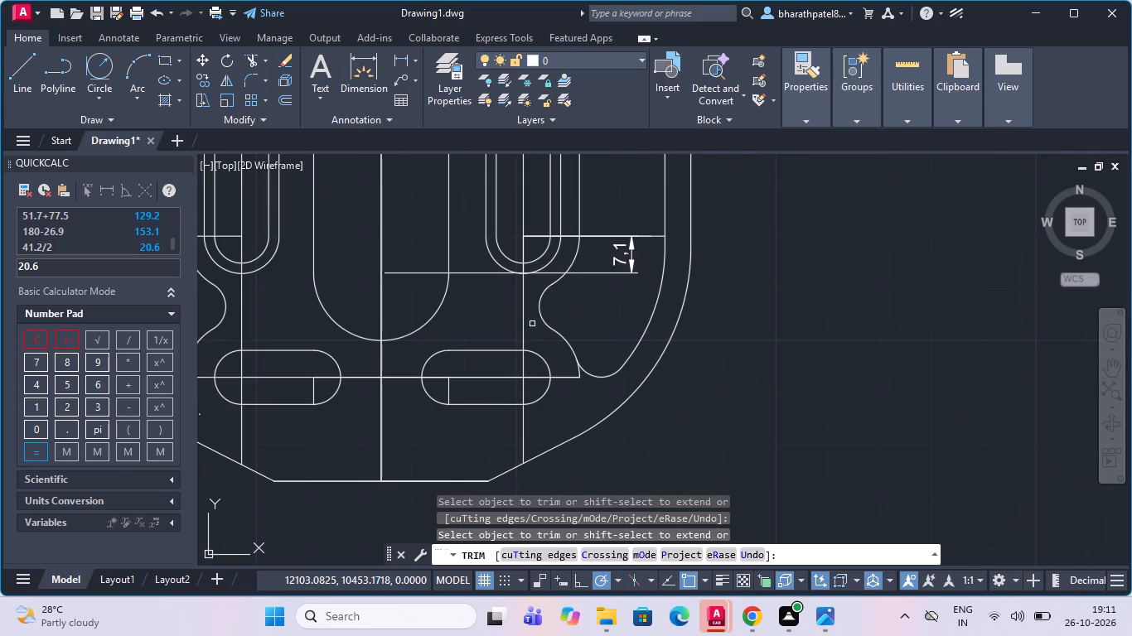
{"action": "scroll", "coordinate": [578, 367], "scroll_direction": "up", "scroll_amount": 2}
{"action": "left_click", "coordinate": [569, 391]}
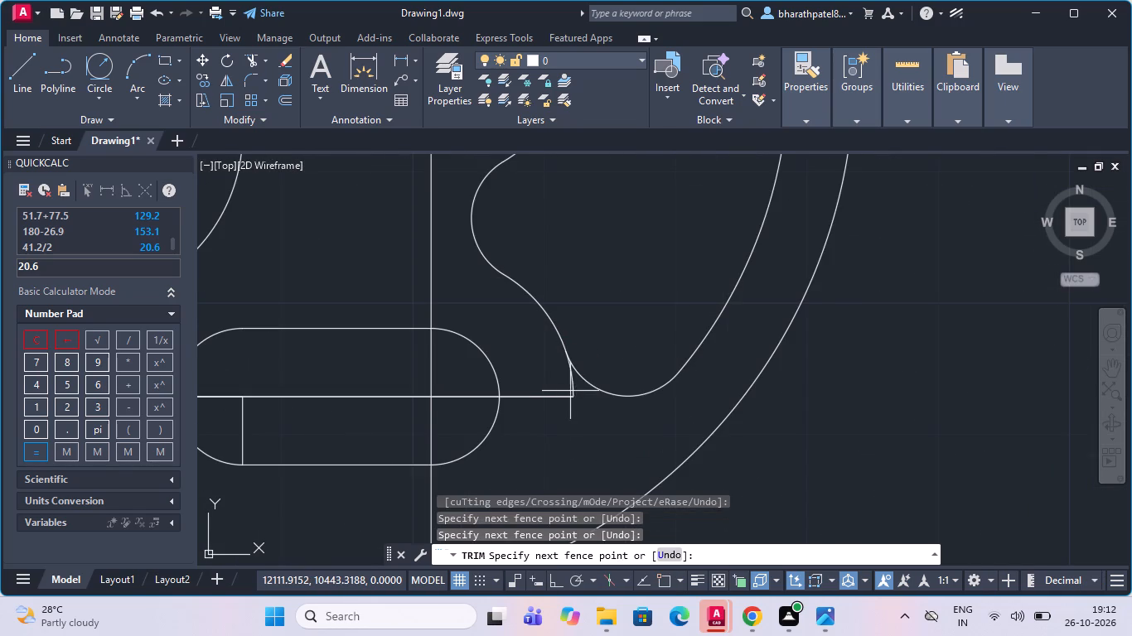
{"action": "left_click", "coordinate": [581, 390]}
{"action": "scroll", "coordinate": [578, 393], "scroll_direction": "down", "scroll_amount": 4}
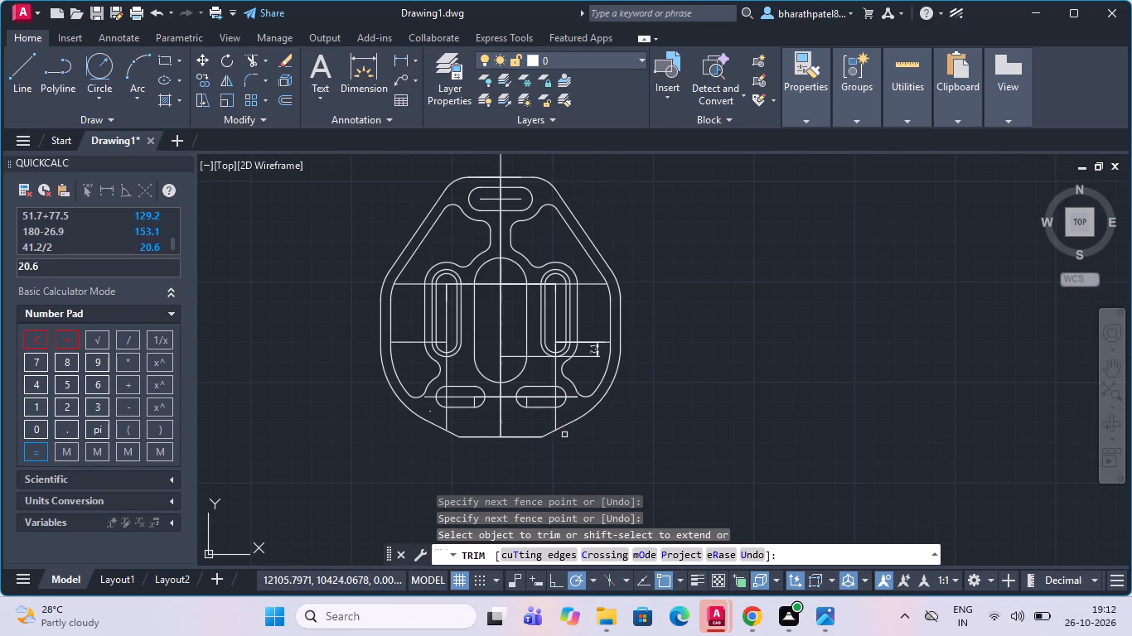
Trim the horizontal construction line beyond the outer end of the lower-left slot and remove the stray fragment below it.
{"action": "scroll", "coordinate": [434, 402], "scroll_direction": "up", "scroll_amount": 3}
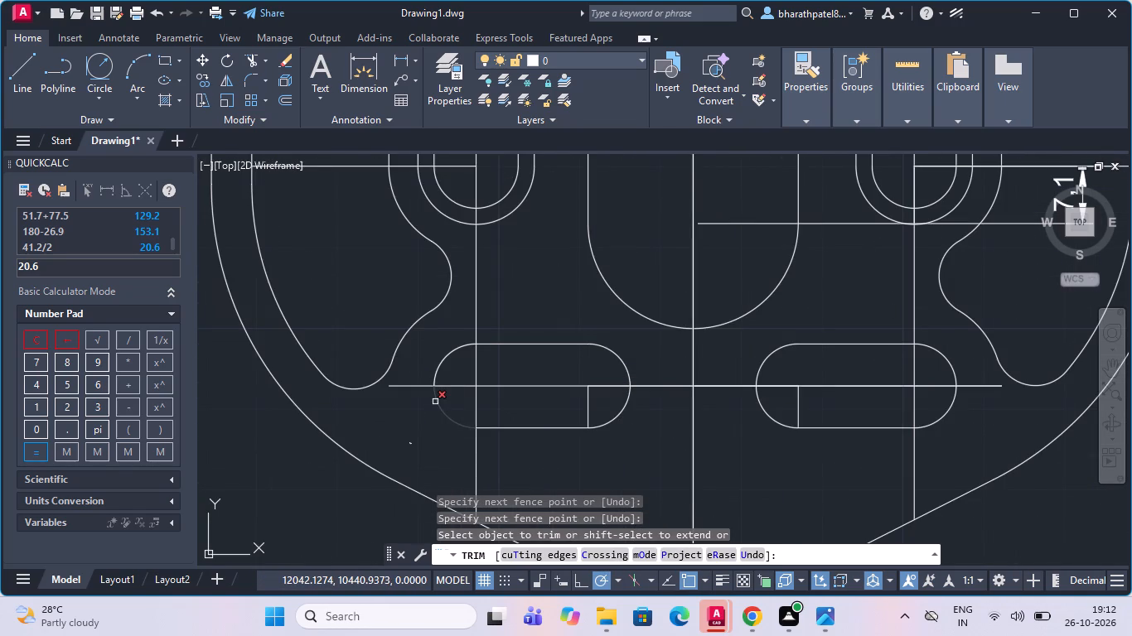
{"action": "left_click", "coordinate": [418, 384]}
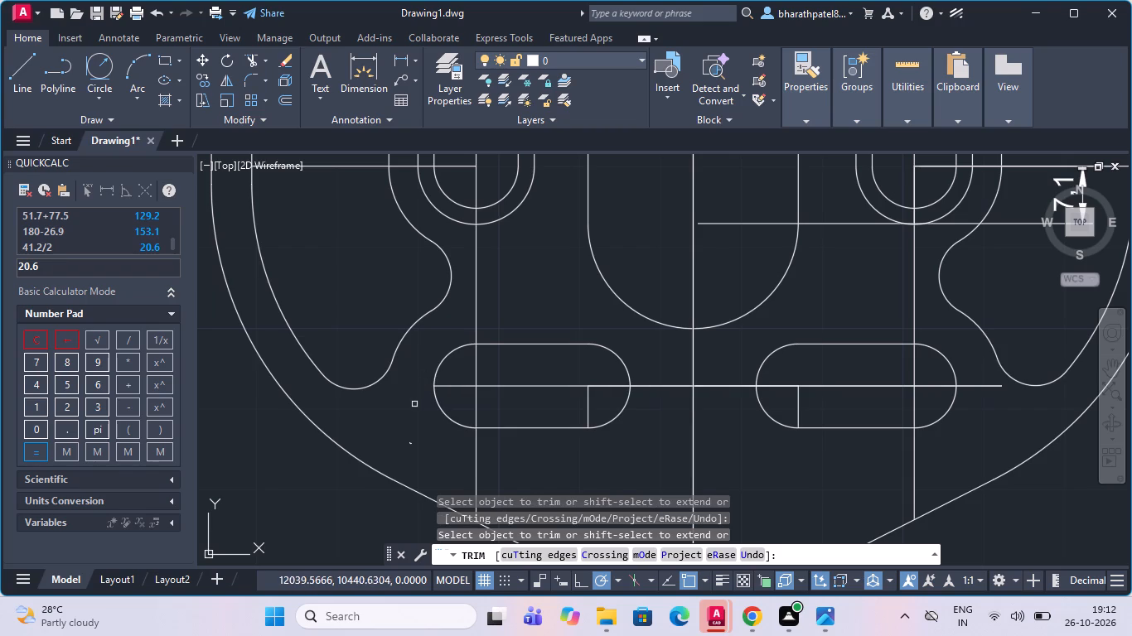
{"action": "left_click", "coordinate": [410, 442]}
{"action": "scroll", "coordinate": [430, 473], "scroll_direction": "down", "scroll_amount": 2}
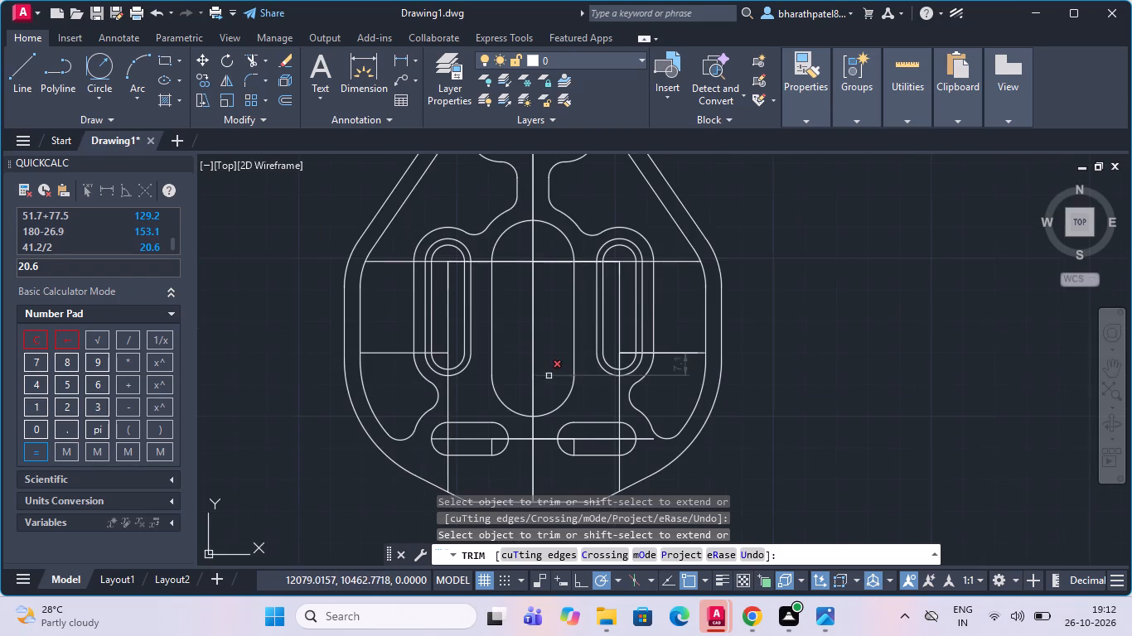
{"action": "scroll", "coordinate": [550, 369], "scroll_direction": "down", "scroll_amount": 2}
{"action": "scroll", "coordinate": [559, 393], "scroll_direction": "up", "scroll_amount": 1}
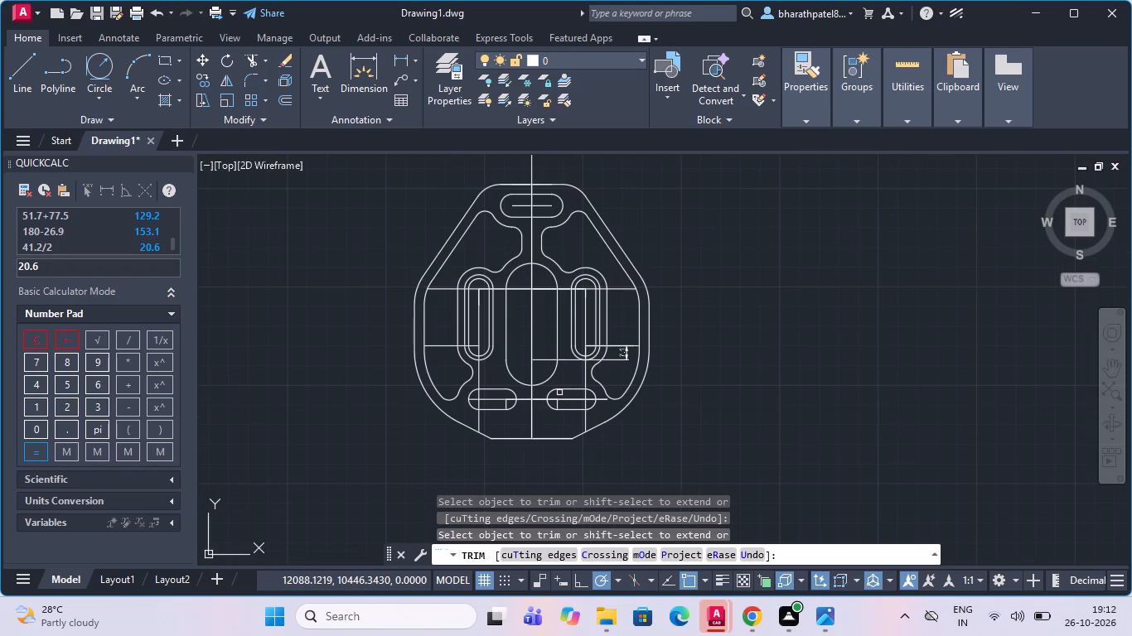
{"action": "scroll", "coordinate": [572, 412], "scroll_direction": "down", "scroll_amount": 1}
{"action": "scroll", "coordinate": [575, 400], "scroll_direction": "up", "scroll_amount": 1}
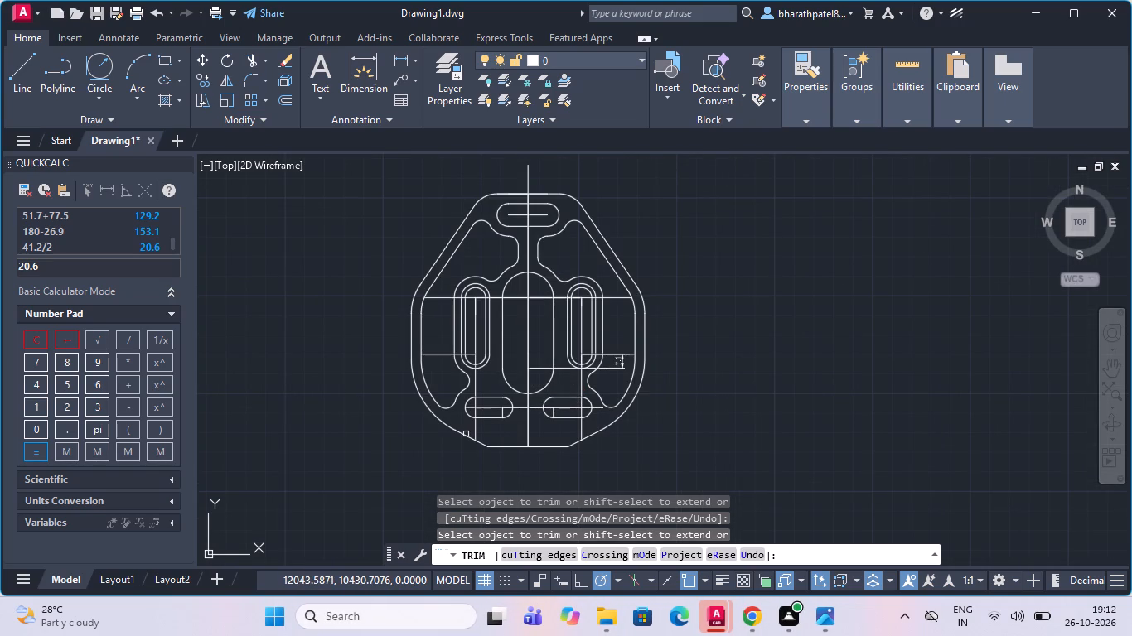
{"action": "scroll", "coordinate": [541, 328], "scroll_direction": "down", "scroll_amount": 1}
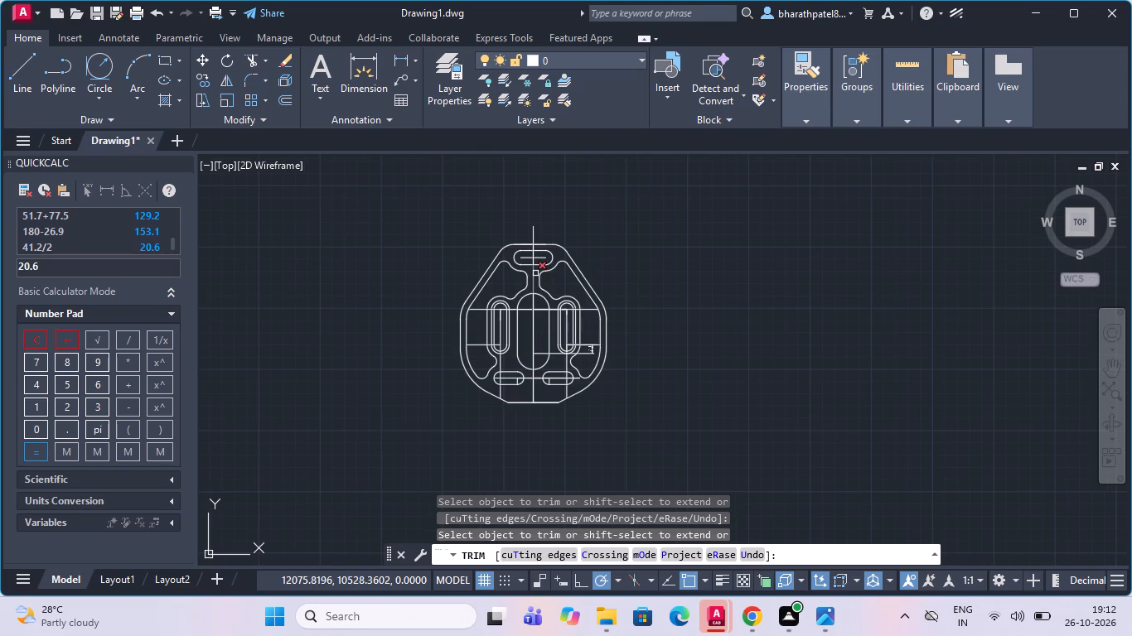
{"action": "key", "text": "Escape"}
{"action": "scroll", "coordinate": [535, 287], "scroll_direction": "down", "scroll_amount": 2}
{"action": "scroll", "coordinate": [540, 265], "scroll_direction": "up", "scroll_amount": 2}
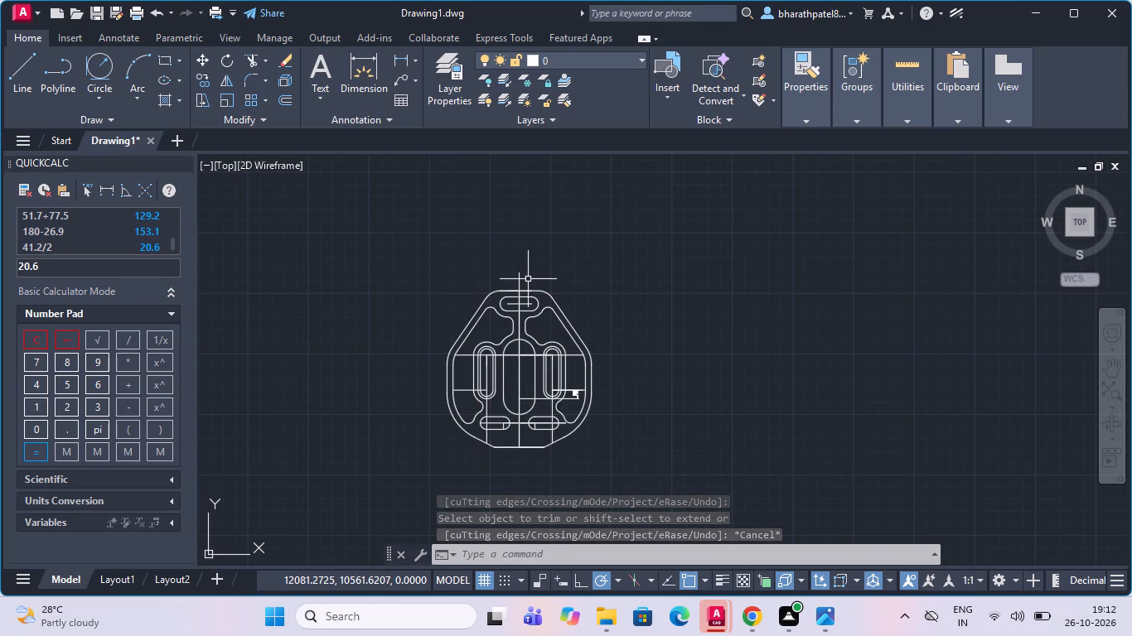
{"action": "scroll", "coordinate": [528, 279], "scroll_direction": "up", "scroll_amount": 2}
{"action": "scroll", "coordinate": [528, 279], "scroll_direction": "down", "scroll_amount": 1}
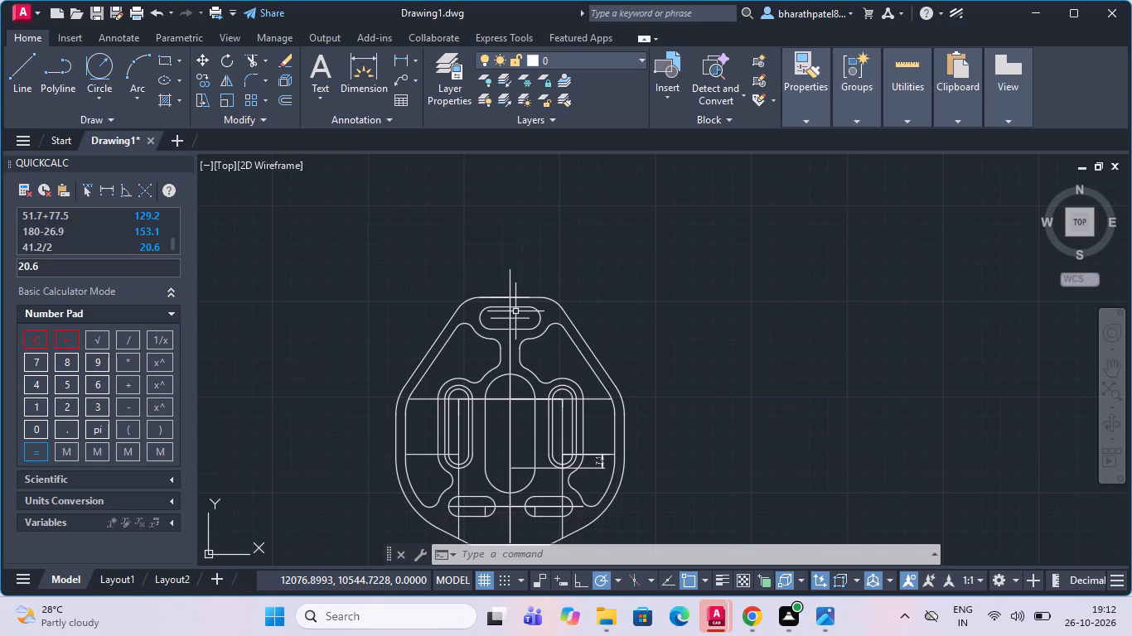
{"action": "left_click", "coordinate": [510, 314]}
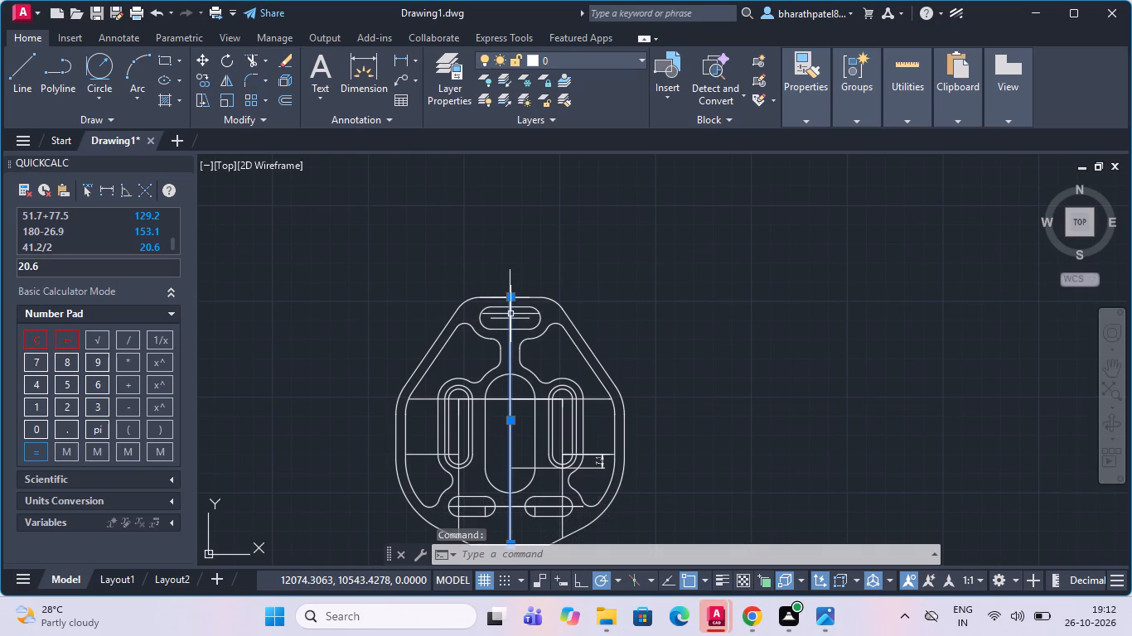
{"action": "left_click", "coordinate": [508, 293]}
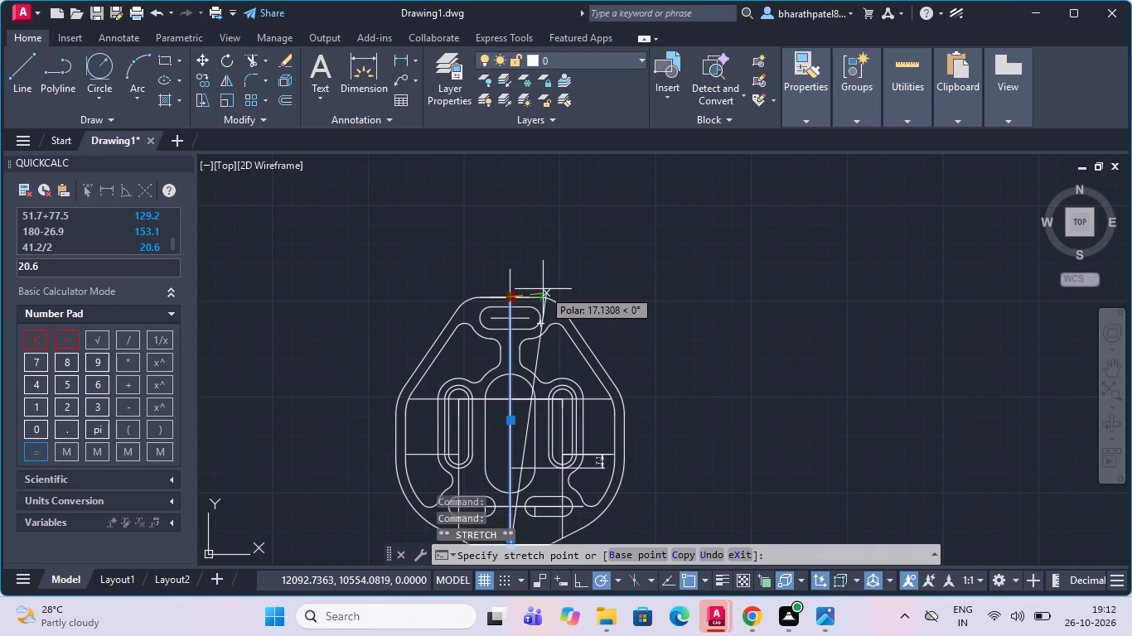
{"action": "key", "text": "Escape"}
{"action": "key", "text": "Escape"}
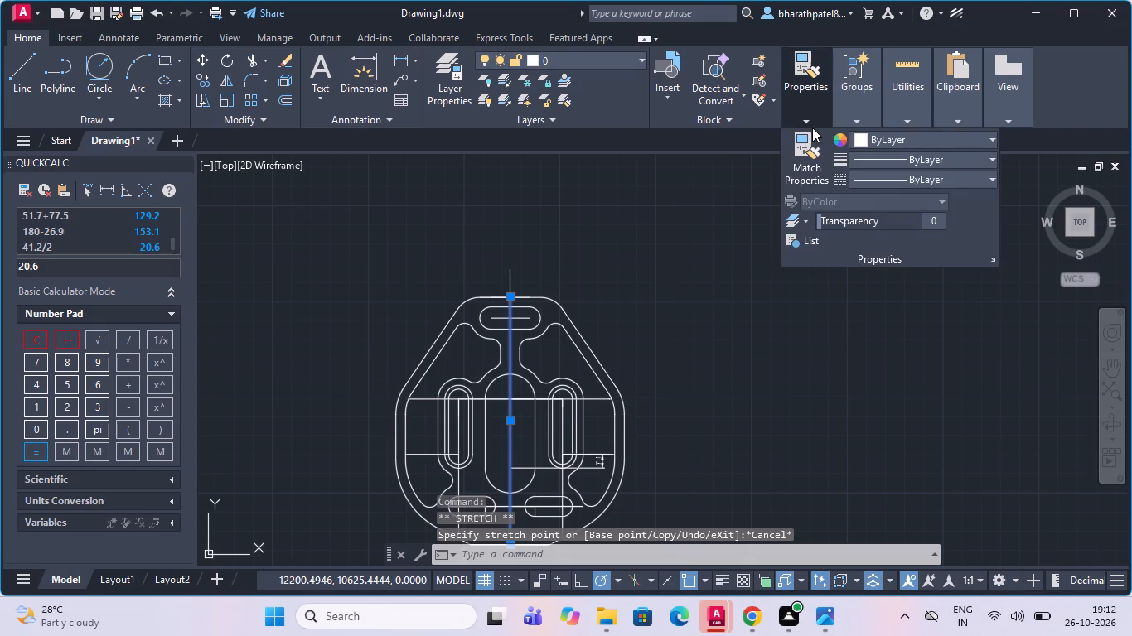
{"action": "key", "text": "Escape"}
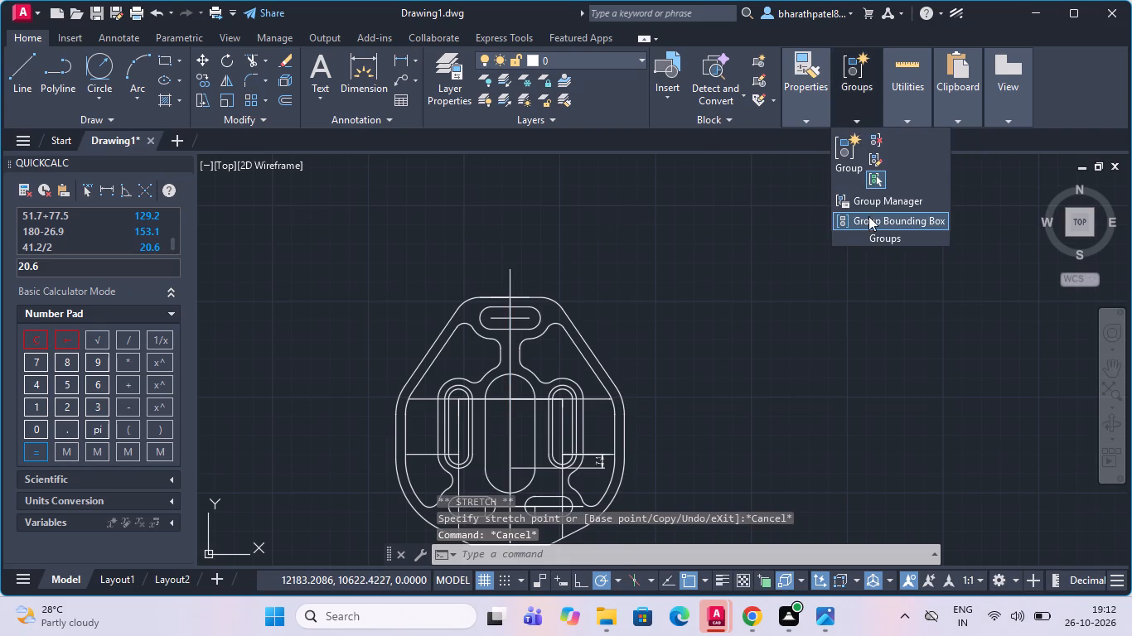
Load the ISO dash linetype ACAD_ISO02W100 from acadiso.lin into the drawing.
{"action": "left_click", "coordinate": [888, 181]}
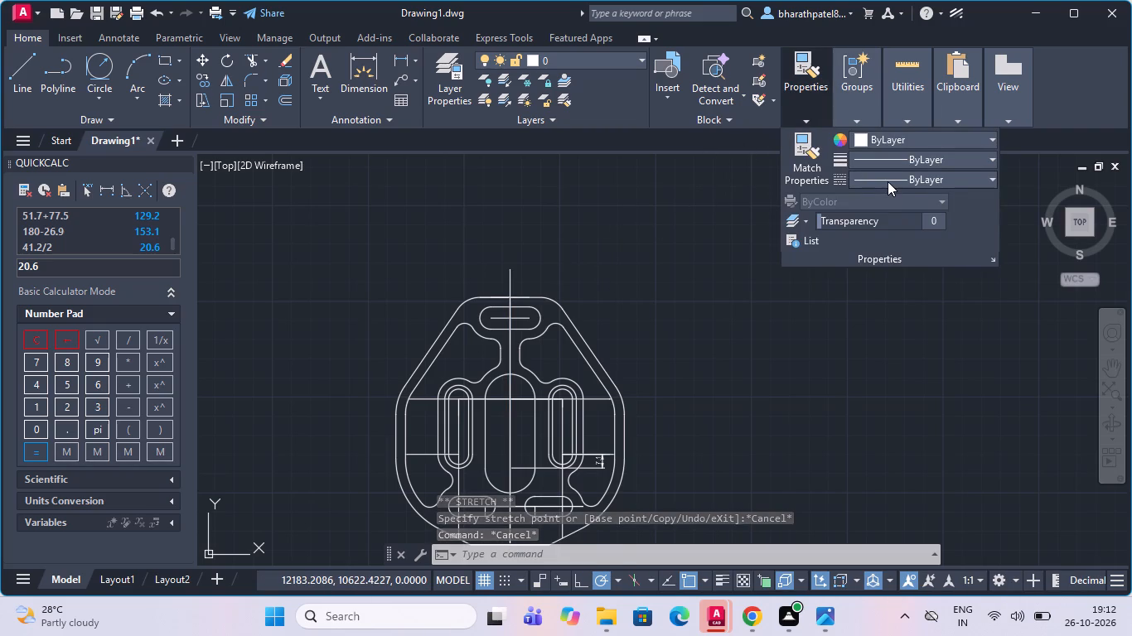
{"action": "left_click", "coordinate": [891, 252]}
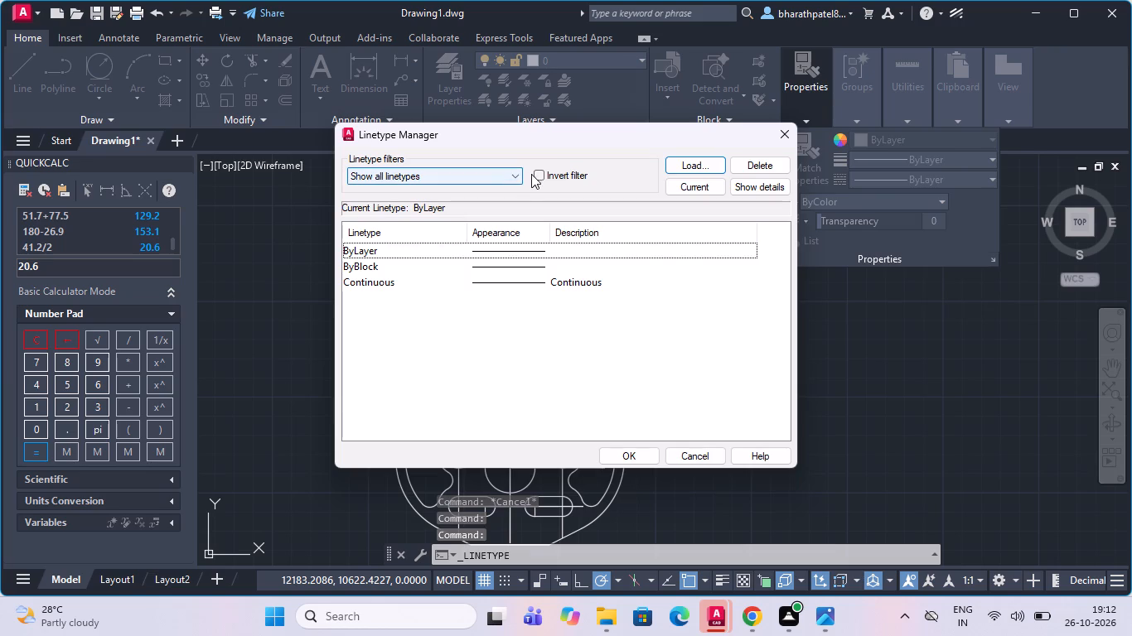
{"action": "left_click", "coordinate": [518, 176]}
{"action": "left_click", "coordinate": [518, 176]}
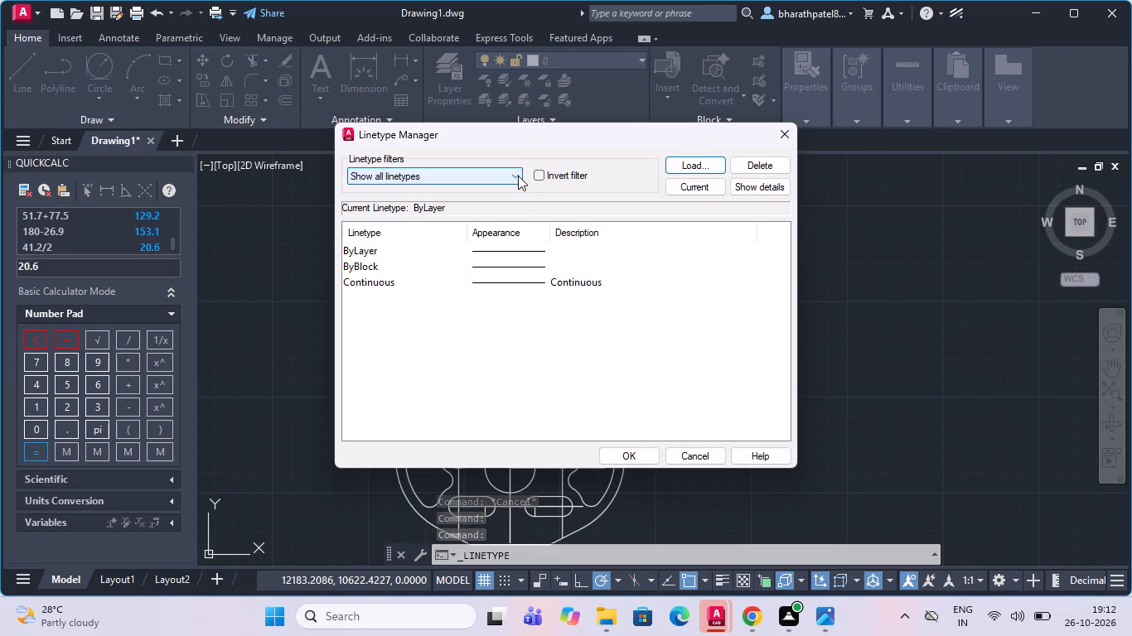
{"action": "left_click", "coordinate": [671, 162]}
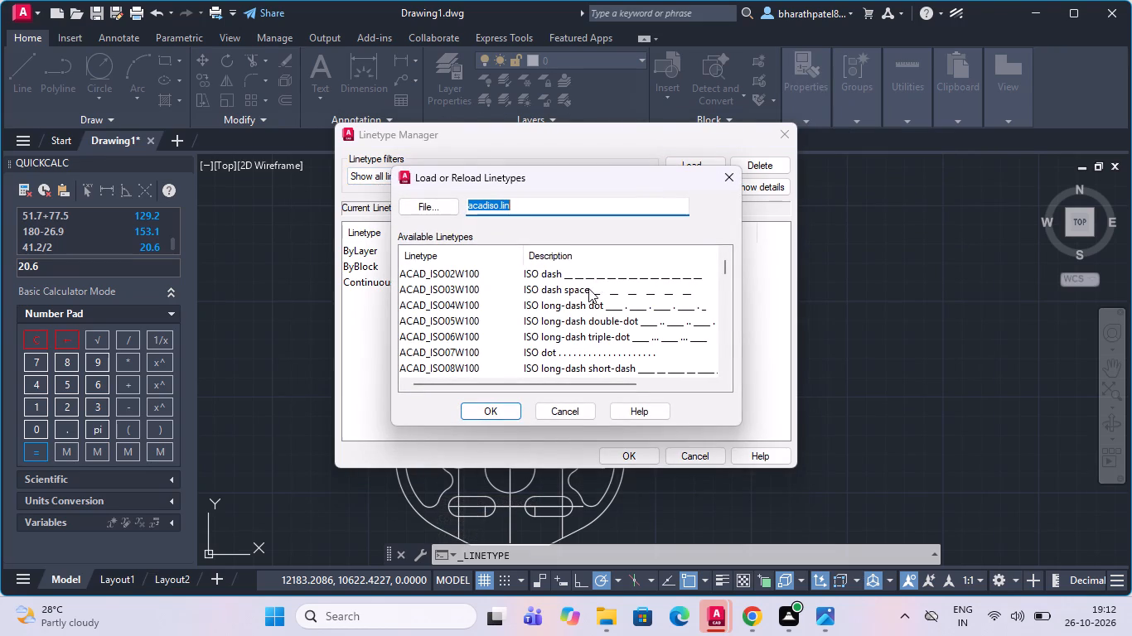
{"action": "left_click", "coordinate": [592, 277]}
{"action": "left_click", "coordinate": [592, 277]}
{"action": "left_click", "coordinate": [617, 274]}
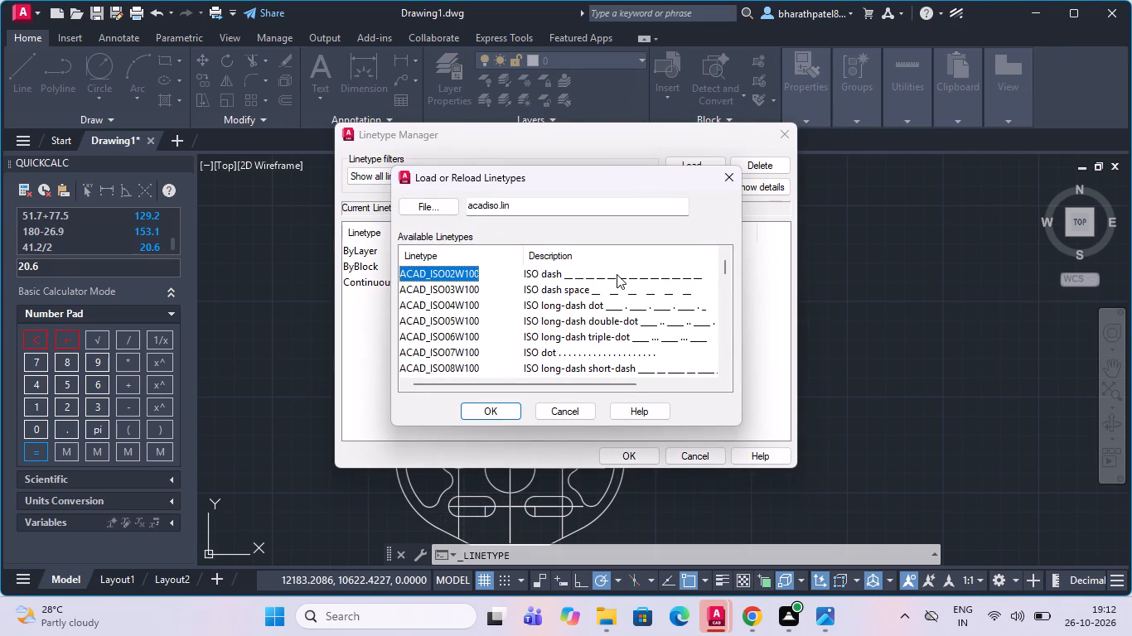
{"action": "left_click", "coordinate": [467, 411]}
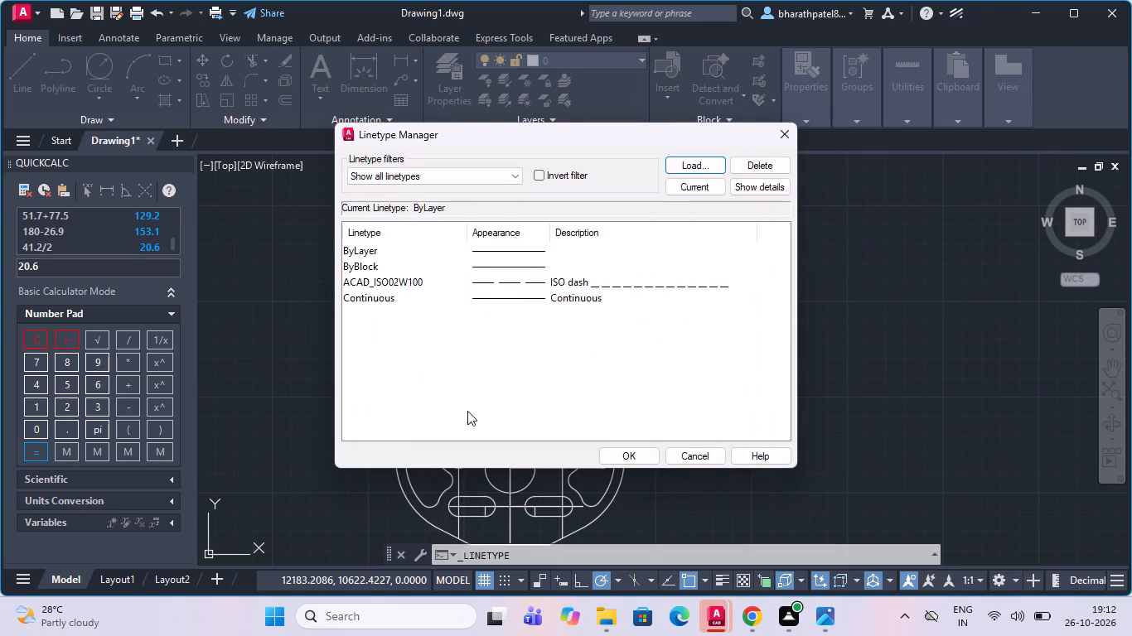
{"action": "left_click", "coordinate": [662, 287]}
{"action": "left_click", "coordinate": [635, 457]}
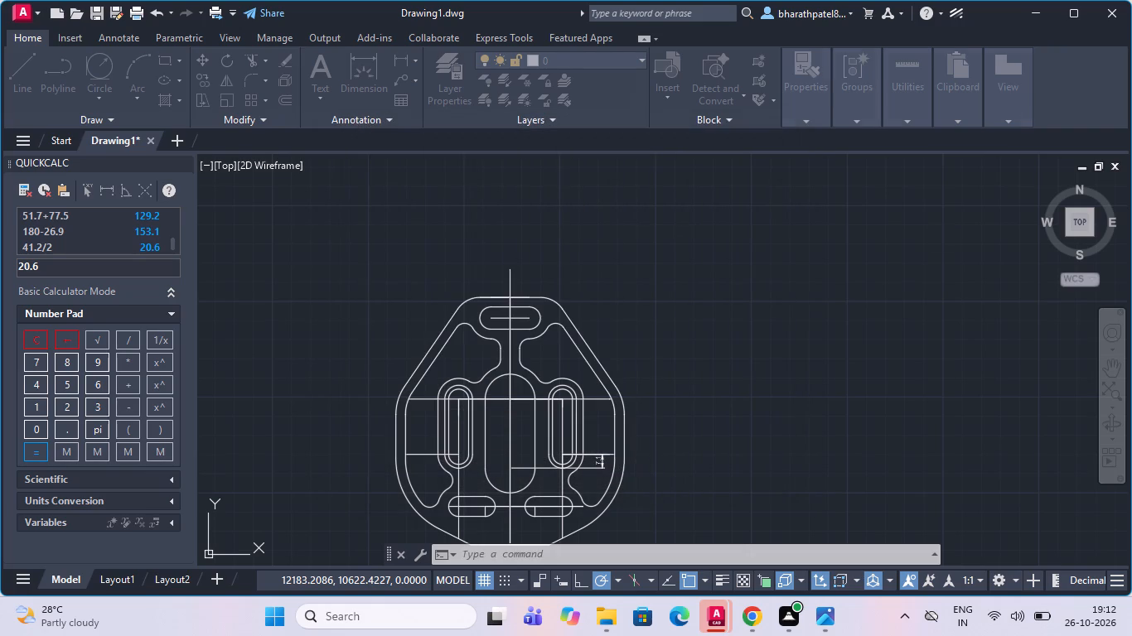
Erase the short vertical construction lines inside the lower-left and lower-right horizontal slots.
{"action": "scroll", "coordinate": [636, 457], "scroll_direction": "down", "scroll_amount": 2}
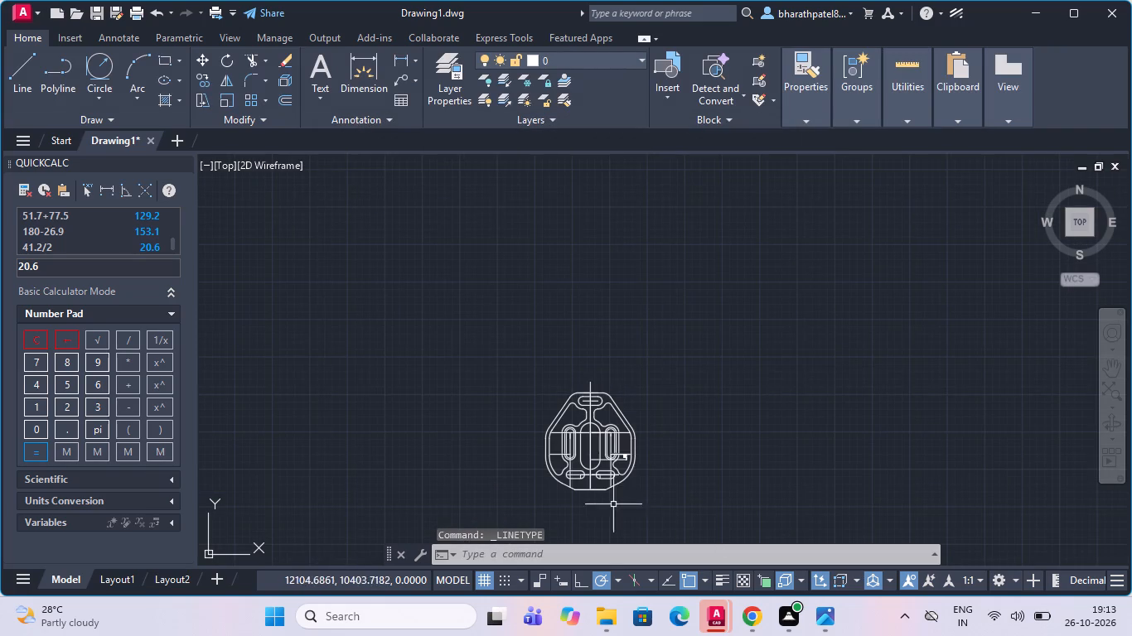
{"action": "scroll", "coordinate": [589, 514], "scroll_direction": "up", "scroll_amount": 2}
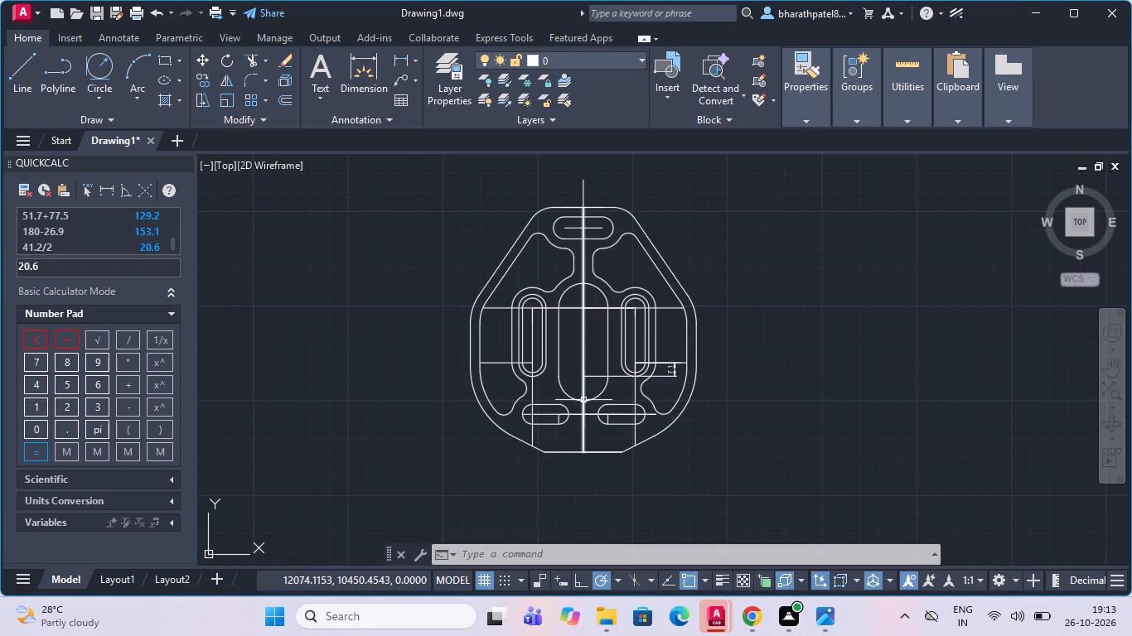
{"action": "scroll", "coordinate": [578, 412], "scroll_direction": "up", "scroll_amount": 4}
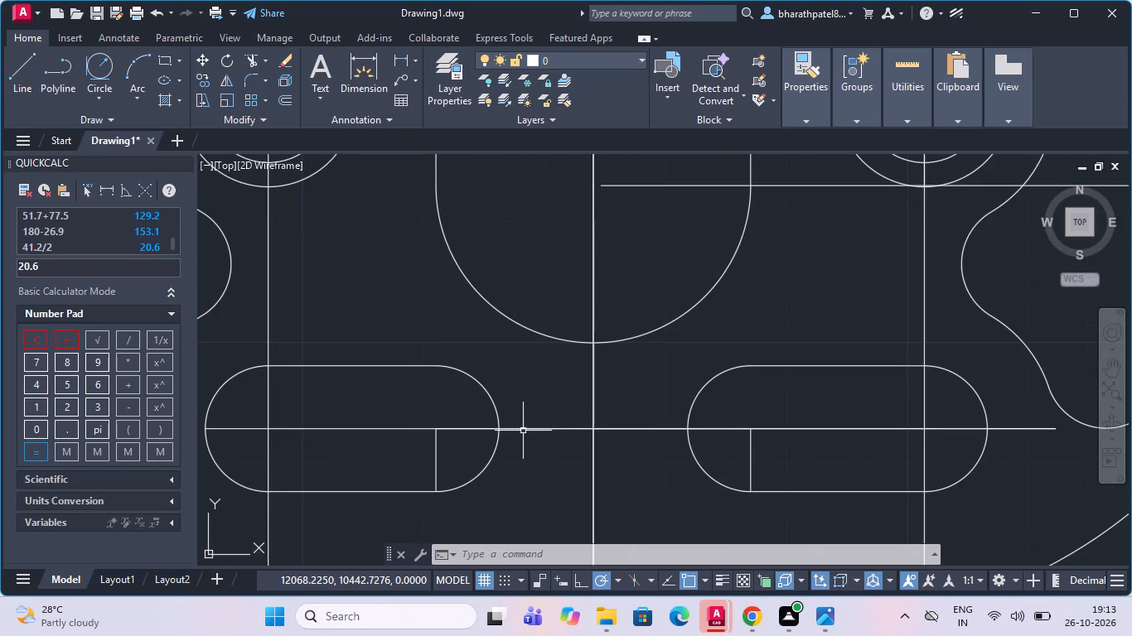
{"action": "key", "text": "Escape"}
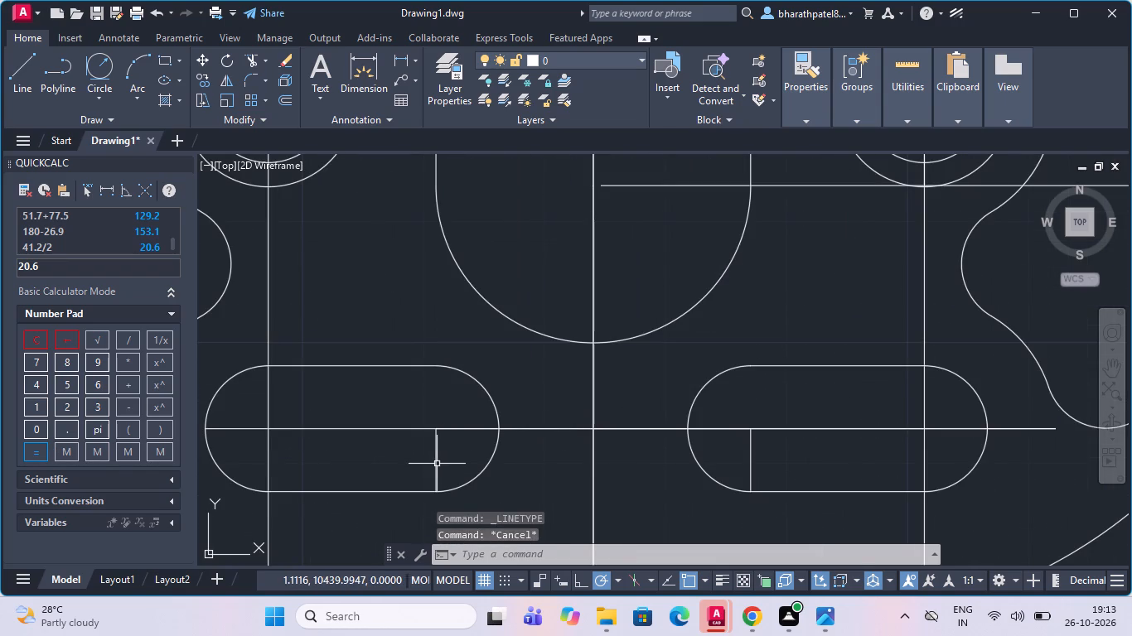
{"action": "left_click", "coordinate": [437, 465]}
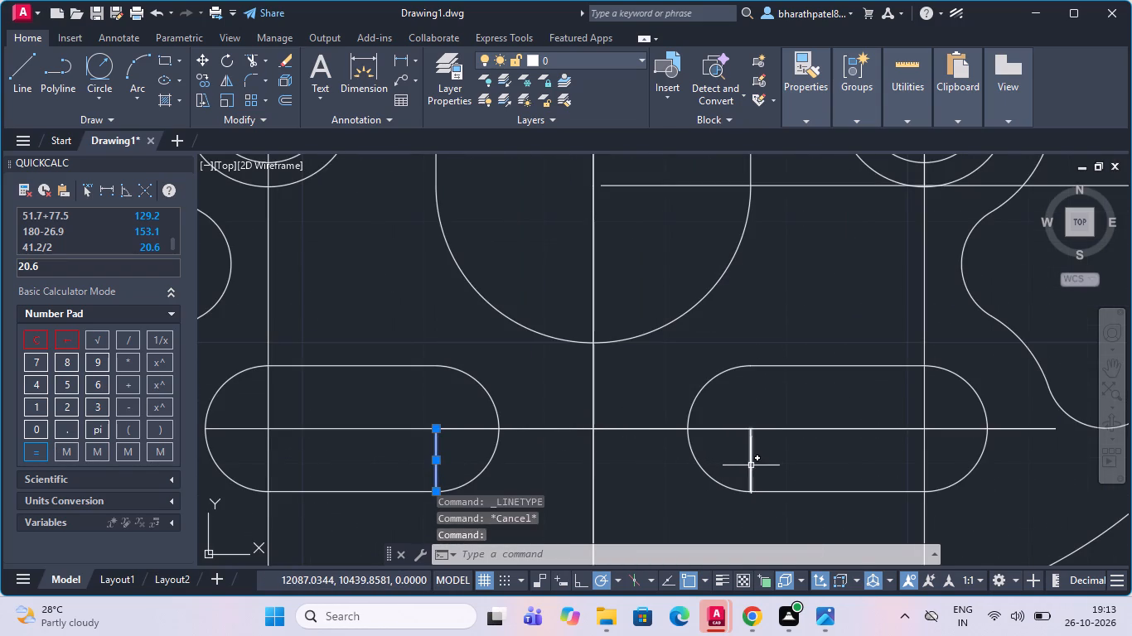
{"action": "left_click", "coordinate": [751, 465]}
{"action": "key", "text": "Delete"}
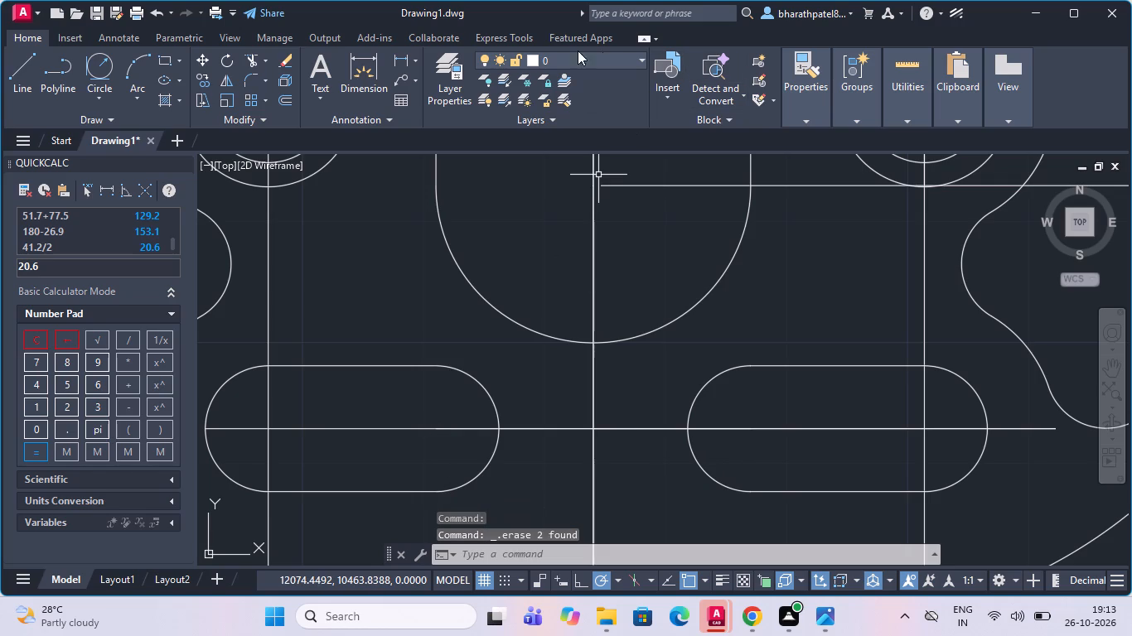
Add center marks to both rounded end arcs of the lower-left and lower-right horizontal slots.
{"action": "left_click", "coordinate": [112, 31]}
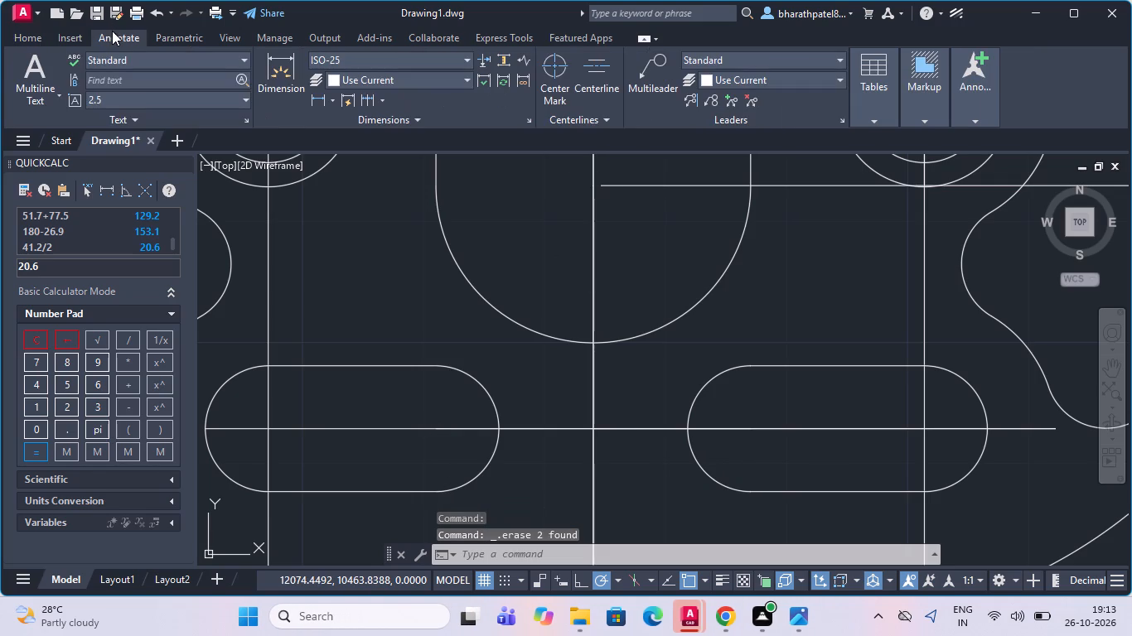
{"action": "left_click", "coordinate": [552, 55]}
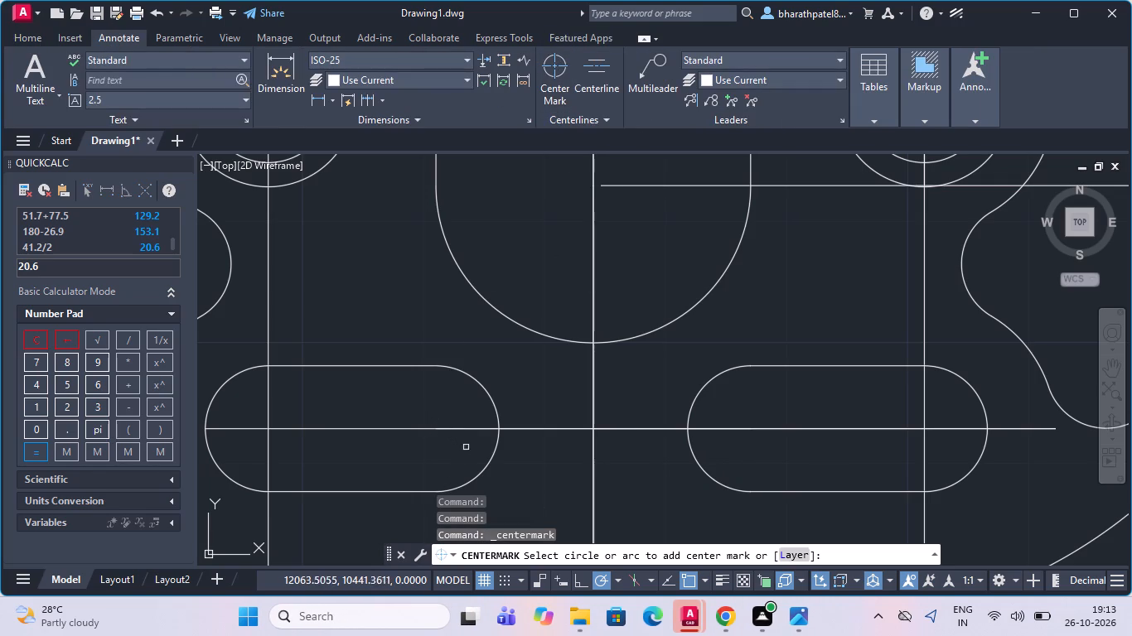
{"action": "left_click", "coordinate": [488, 464]}
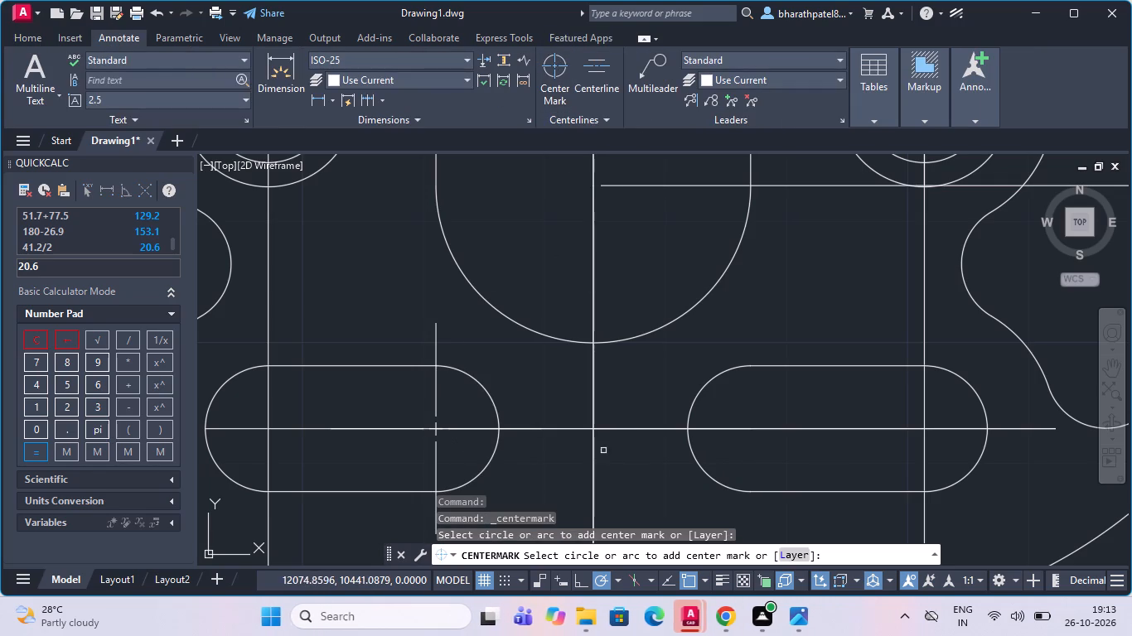
{"action": "left_click", "coordinate": [692, 448]}
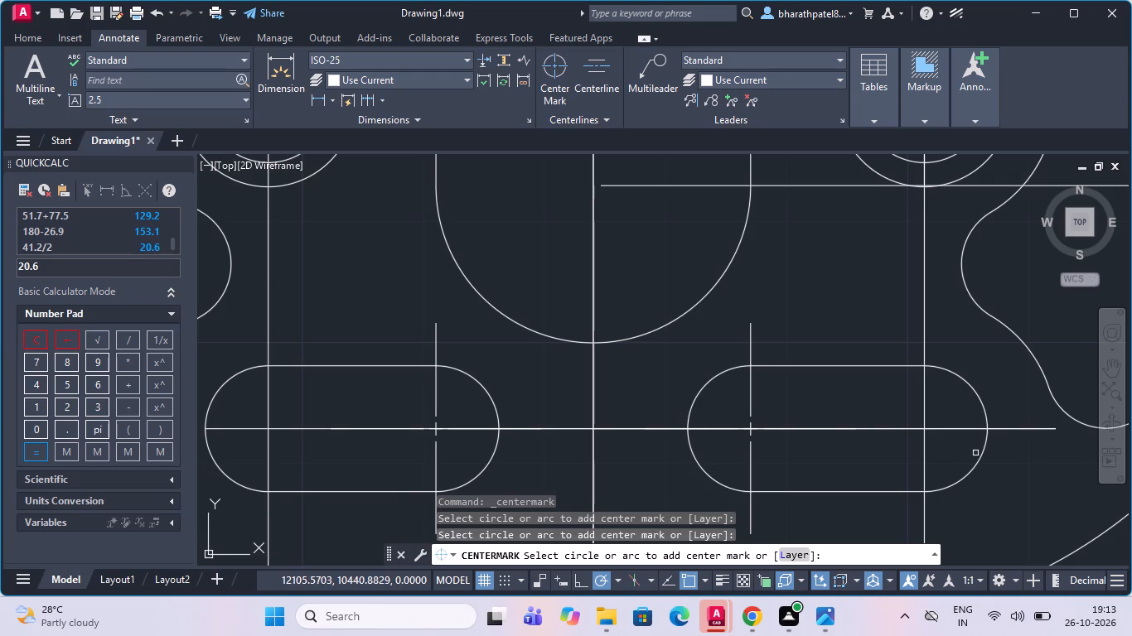
{"action": "left_click", "coordinate": [980, 460]}
{"action": "scroll", "coordinate": [907, 422], "scroll_direction": "down", "scroll_amount": 1}
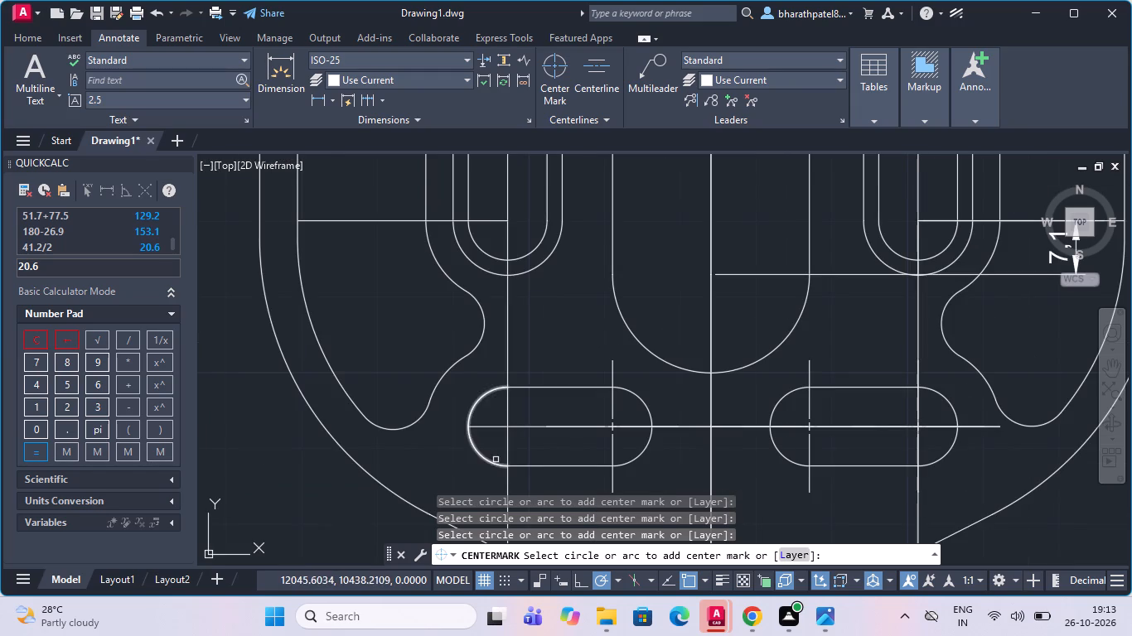
{"action": "left_click", "coordinate": [483, 455]}
{"action": "key", "text": "Escape"}
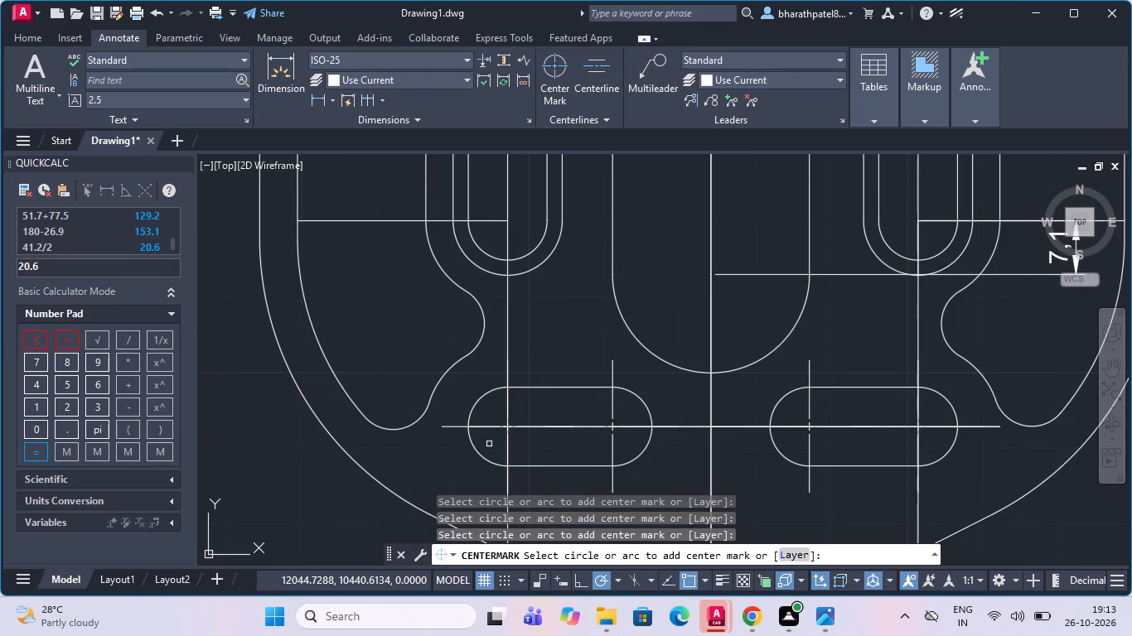
Erase the two vertical construction lines running from the vertical slots down through the horizontal slots to the plate's bottom edge.
{"action": "left_click", "coordinate": [507, 321]}
{"action": "scroll", "coordinate": [507, 321], "scroll_direction": "down", "scroll_amount": 2}
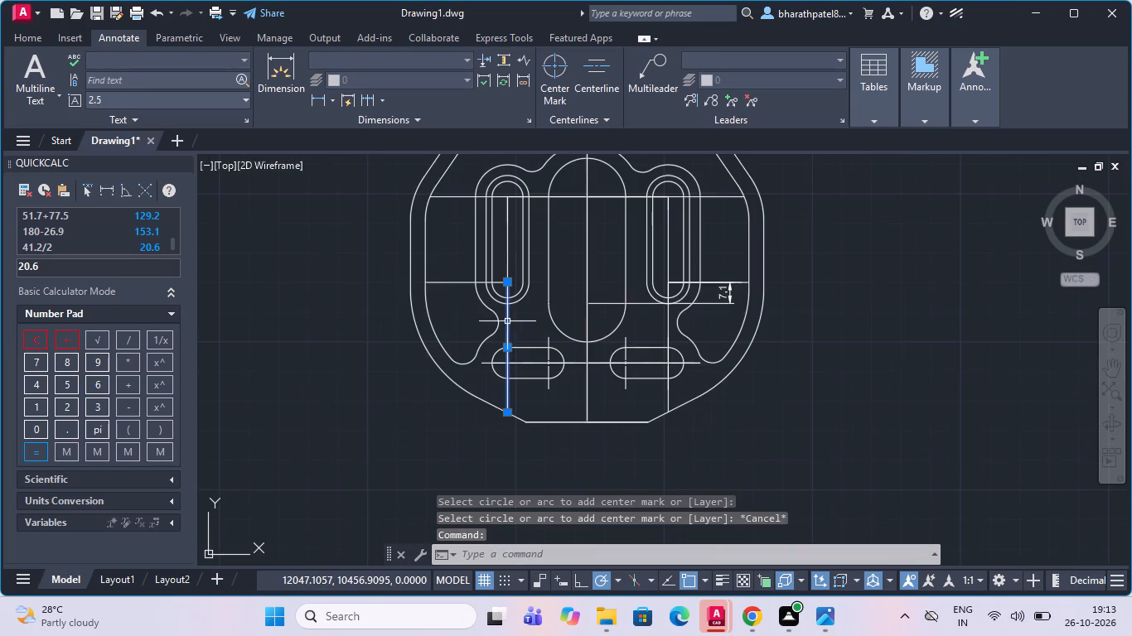
{"action": "left_click", "coordinate": [668, 332]}
{"action": "key", "text": "Delete"}
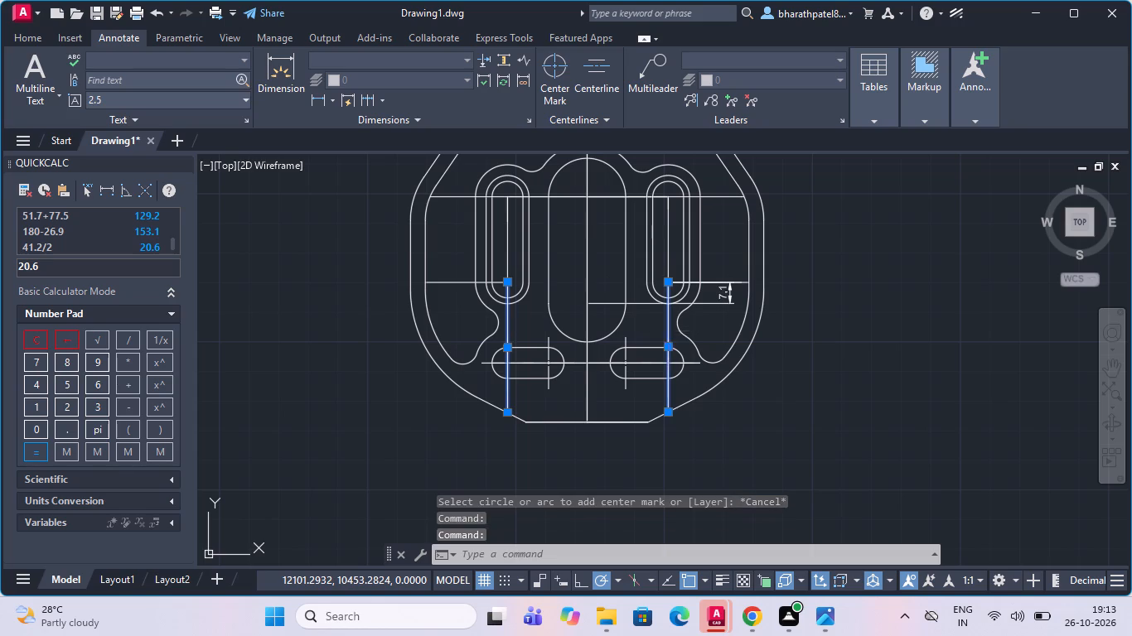
Erase all remaining vertical construction line segments inside the left and right vertical slots.
{"action": "scroll", "coordinate": [675, 274], "scroll_direction": "up", "scroll_amount": 4}
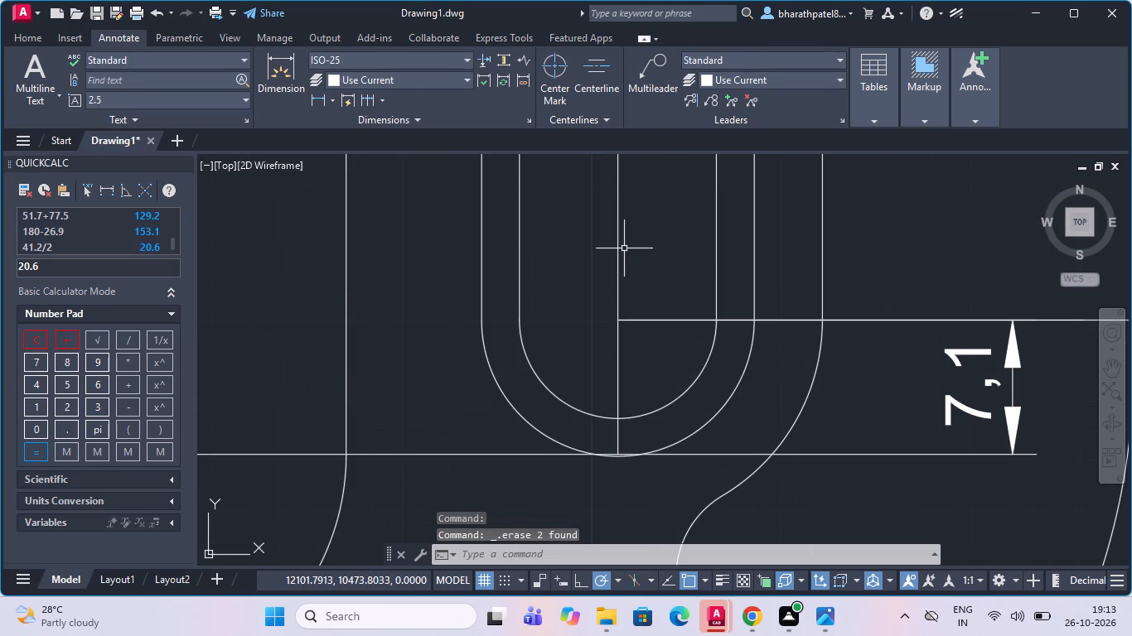
{"action": "left_click", "coordinate": [619, 258]}
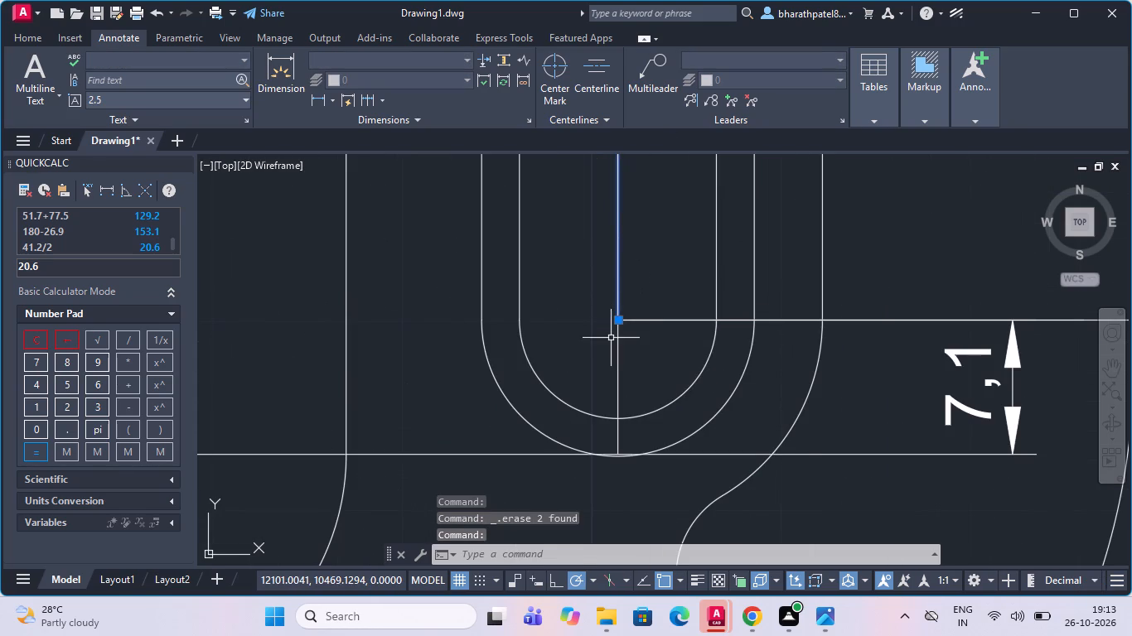
{"action": "left_click", "coordinate": [617, 349]}
{"action": "scroll", "coordinate": [617, 349], "scroll_direction": "down", "scroll_amount": 4}
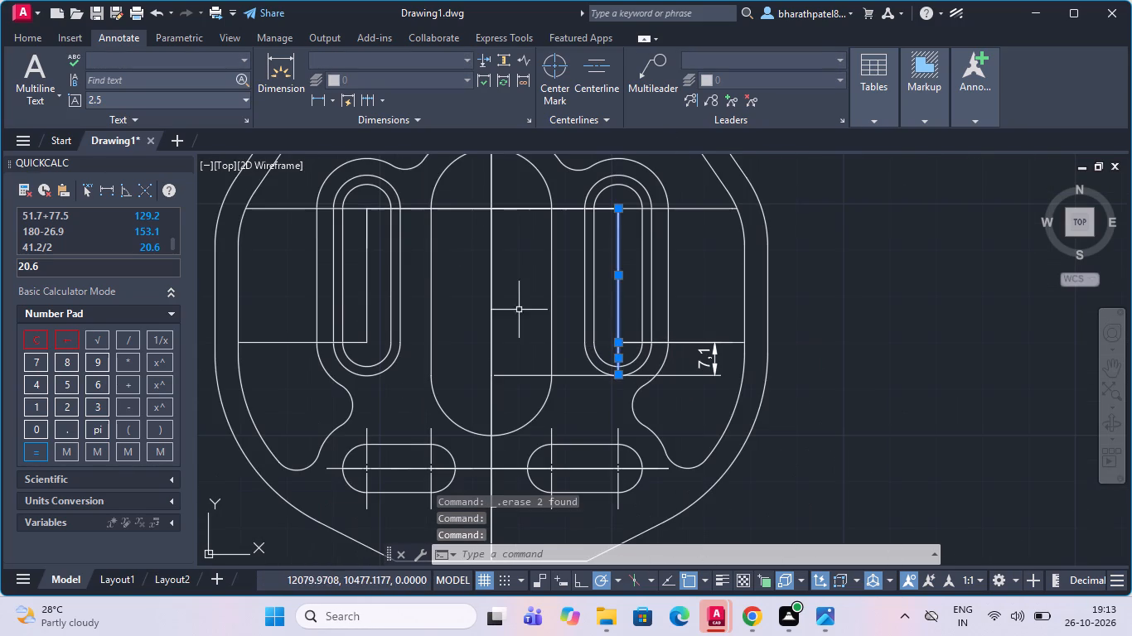
{"action": "left_click", "coordinate": [365, 323]}
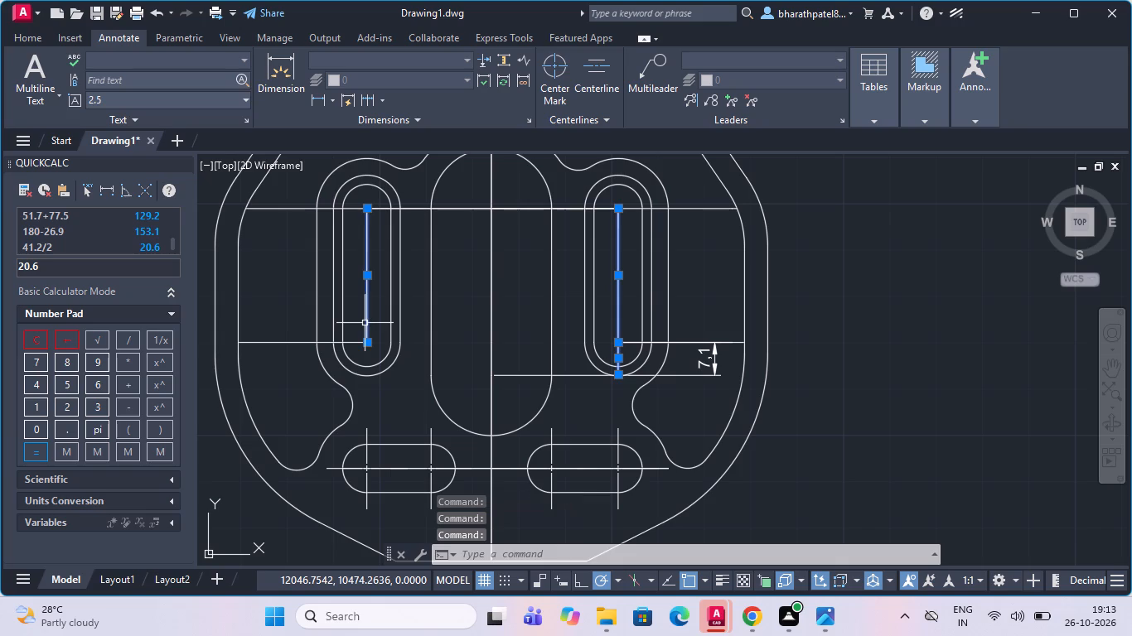
{"action": "key", "text": "Delete"}
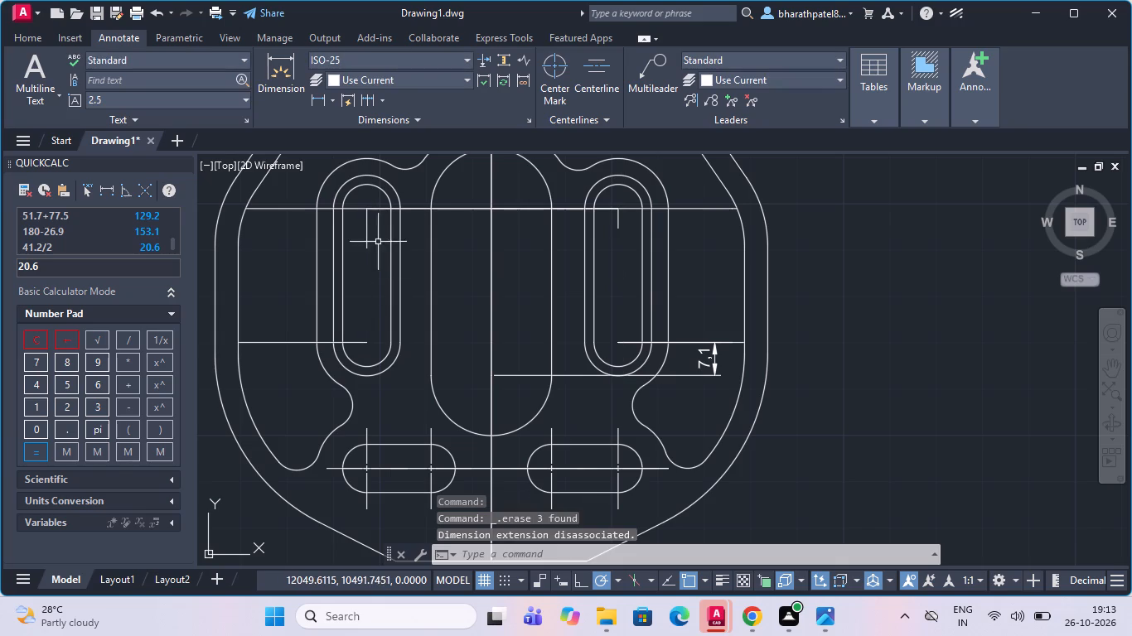
{"action": "left_click", "coordinate": [368, 235]}
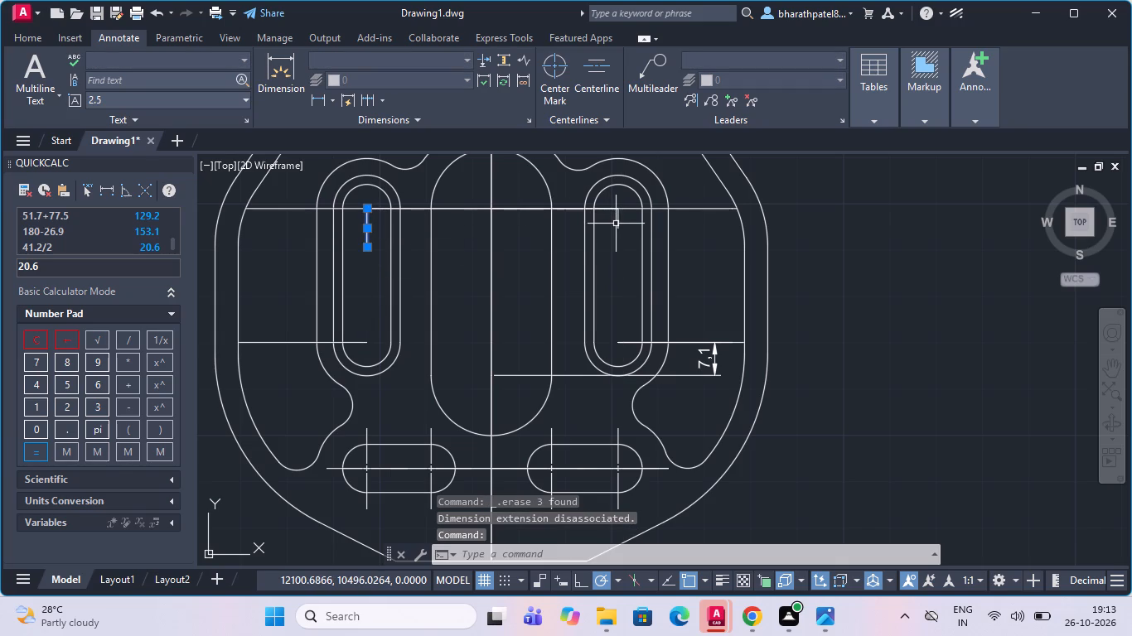
{"action": "left_click", "coordinate": [620, 223]}
{"action": "key", "text": "Delete"}
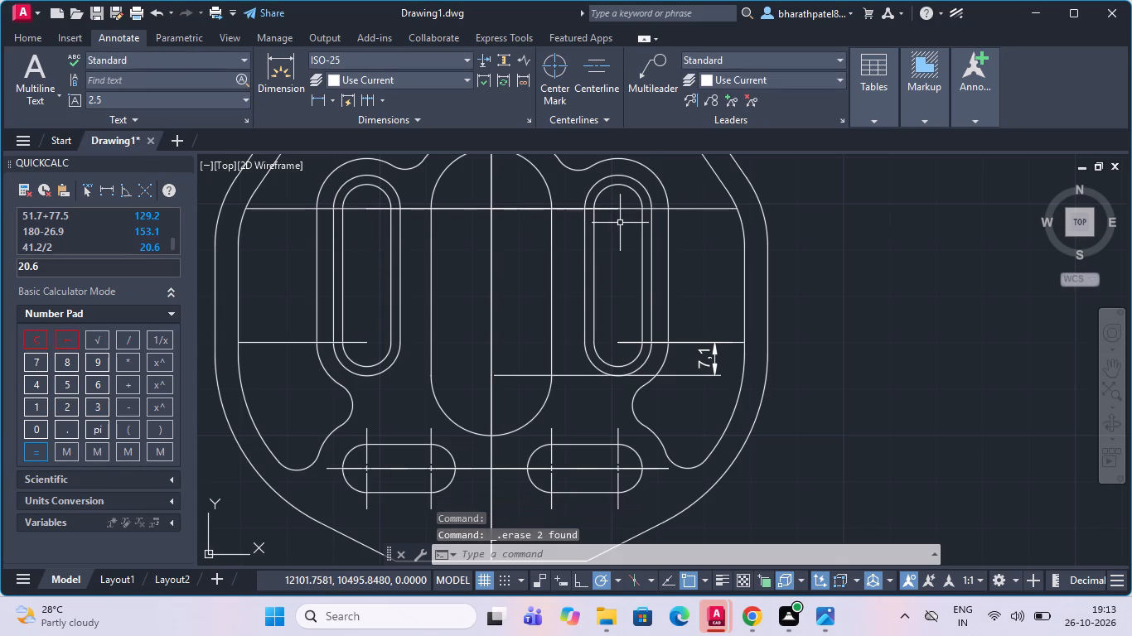
Add center marks at the lower and upper ends of both vertical slots, using the surrounding outer arc for the right slot's upper end.
{"action": "left_click", "coordinate": [564, 72]}
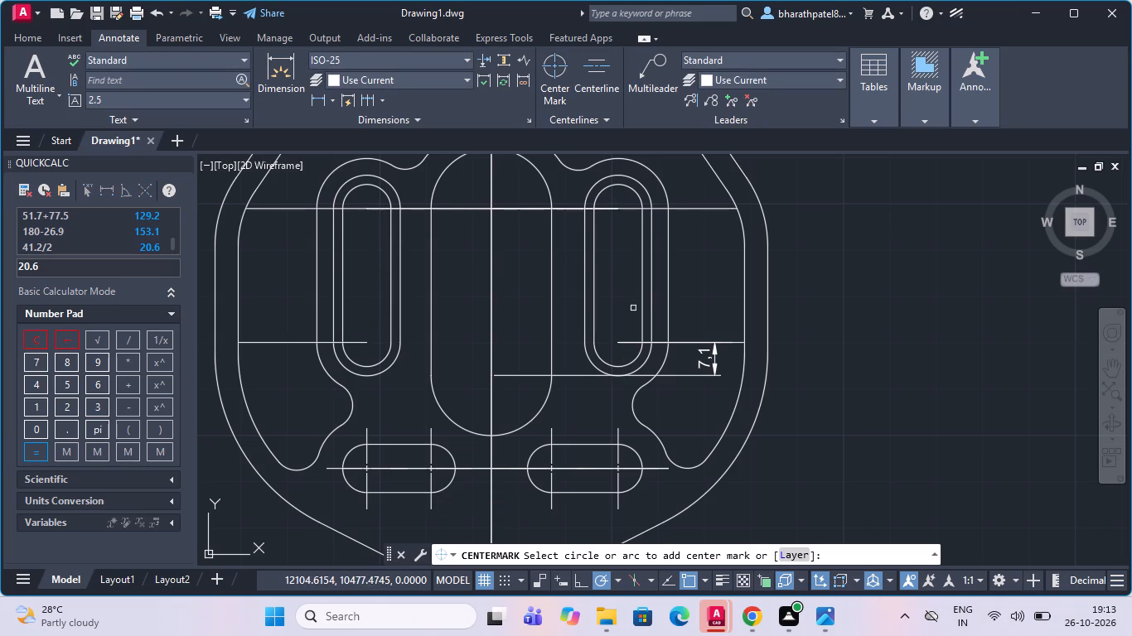
{"action": "left_click", "coordinate": [644, 365]}
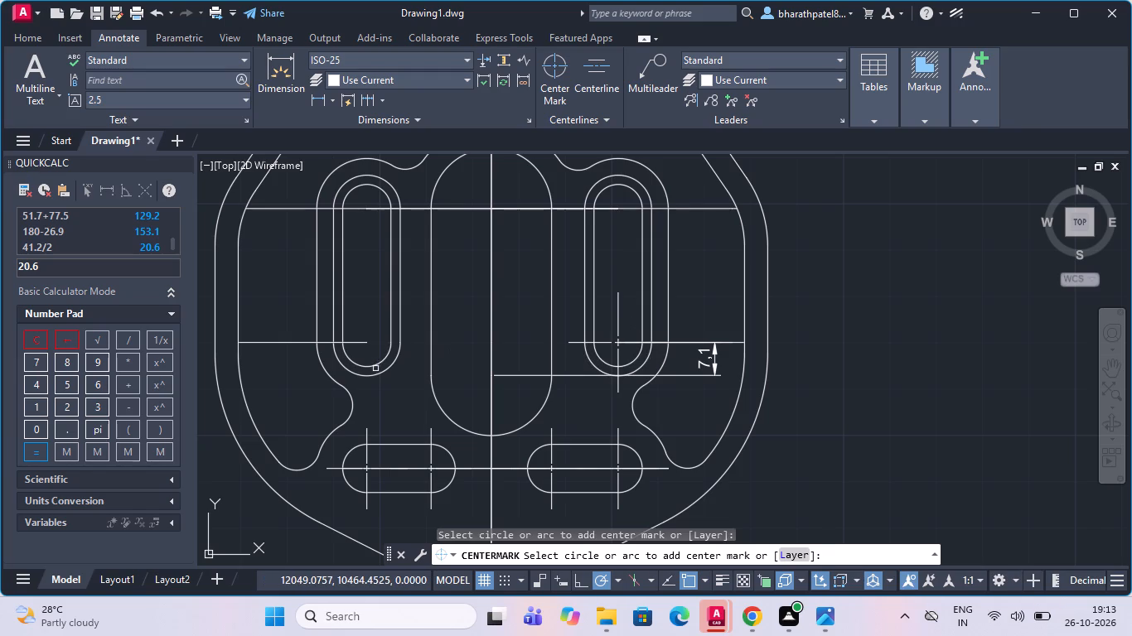
{"action": "left_click", "coordinate": [379, 375]}
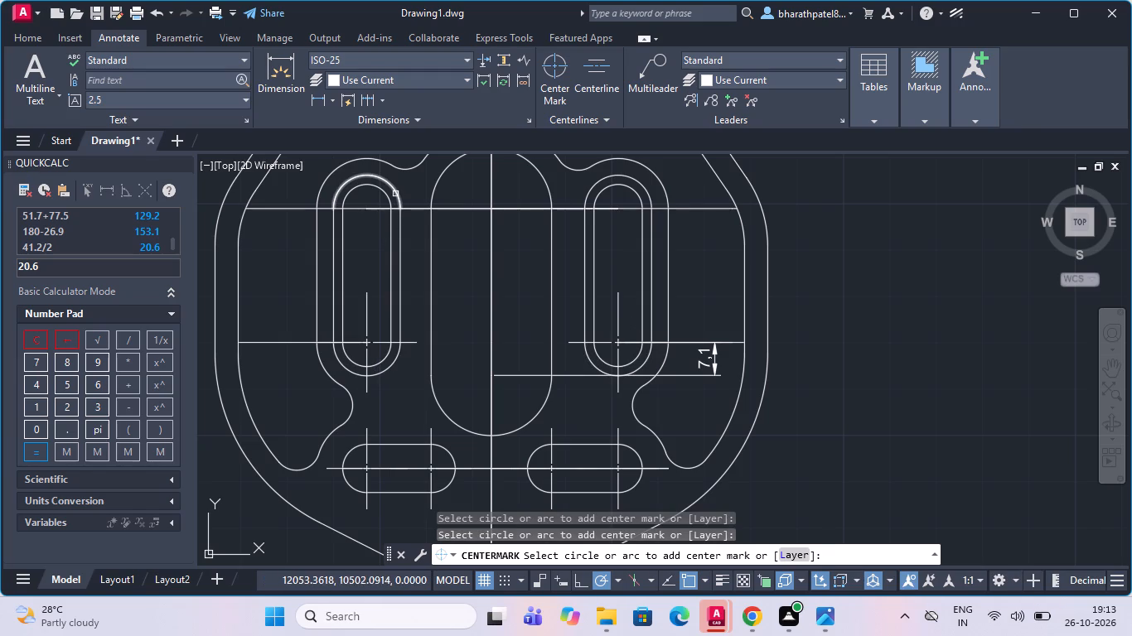
{"action": "left_click", "coordinate": [395, 194]}
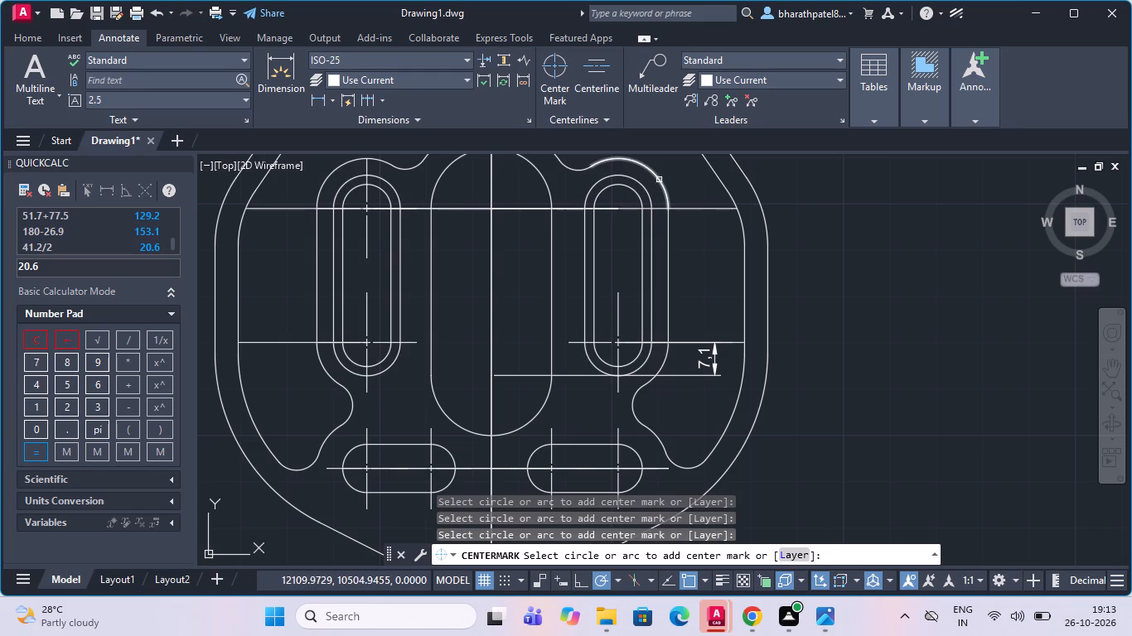
{"action": "left_click", "coordinate": [660, 178]}
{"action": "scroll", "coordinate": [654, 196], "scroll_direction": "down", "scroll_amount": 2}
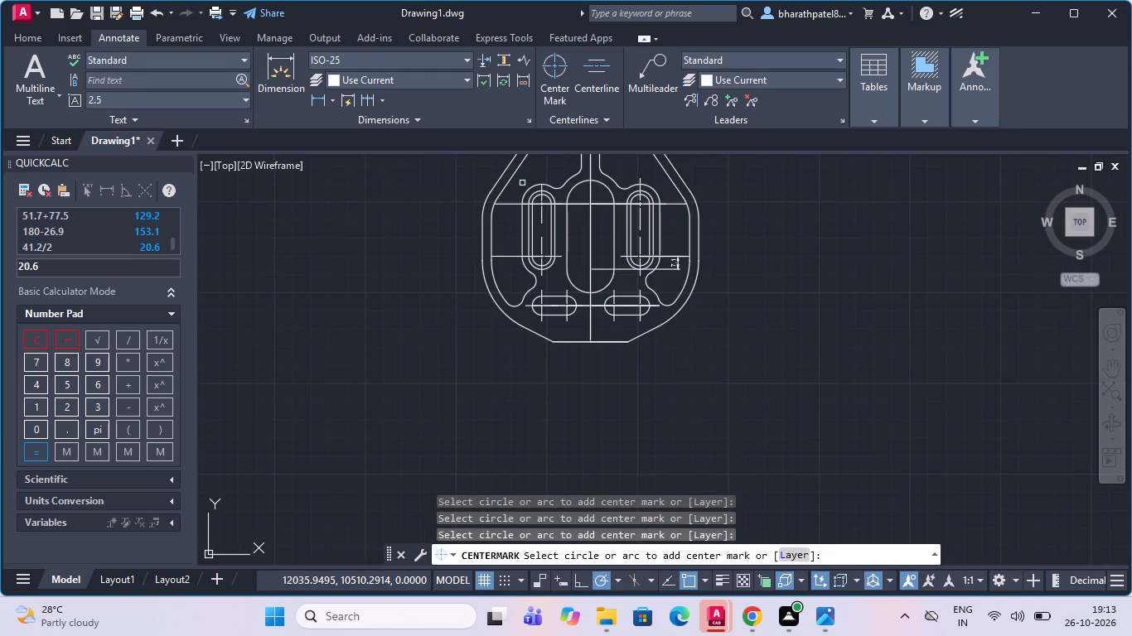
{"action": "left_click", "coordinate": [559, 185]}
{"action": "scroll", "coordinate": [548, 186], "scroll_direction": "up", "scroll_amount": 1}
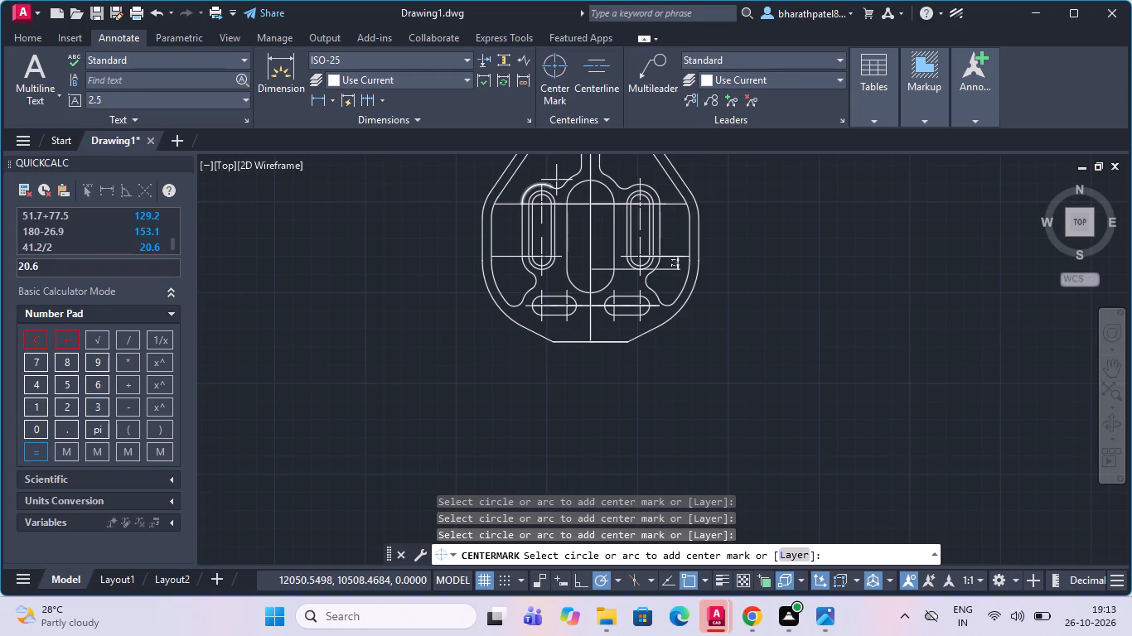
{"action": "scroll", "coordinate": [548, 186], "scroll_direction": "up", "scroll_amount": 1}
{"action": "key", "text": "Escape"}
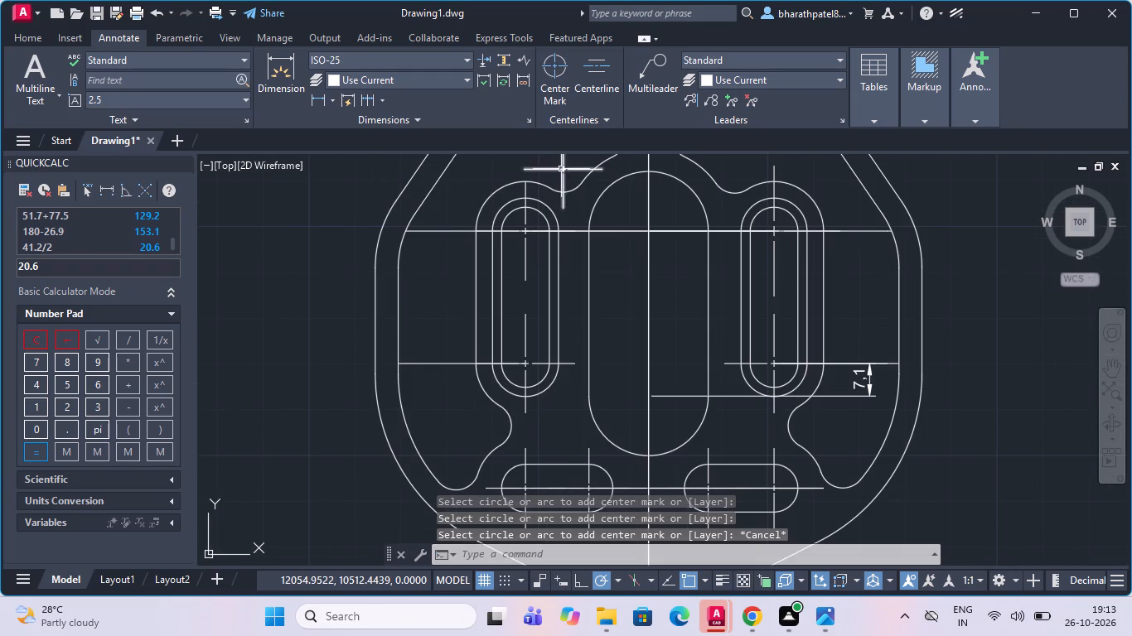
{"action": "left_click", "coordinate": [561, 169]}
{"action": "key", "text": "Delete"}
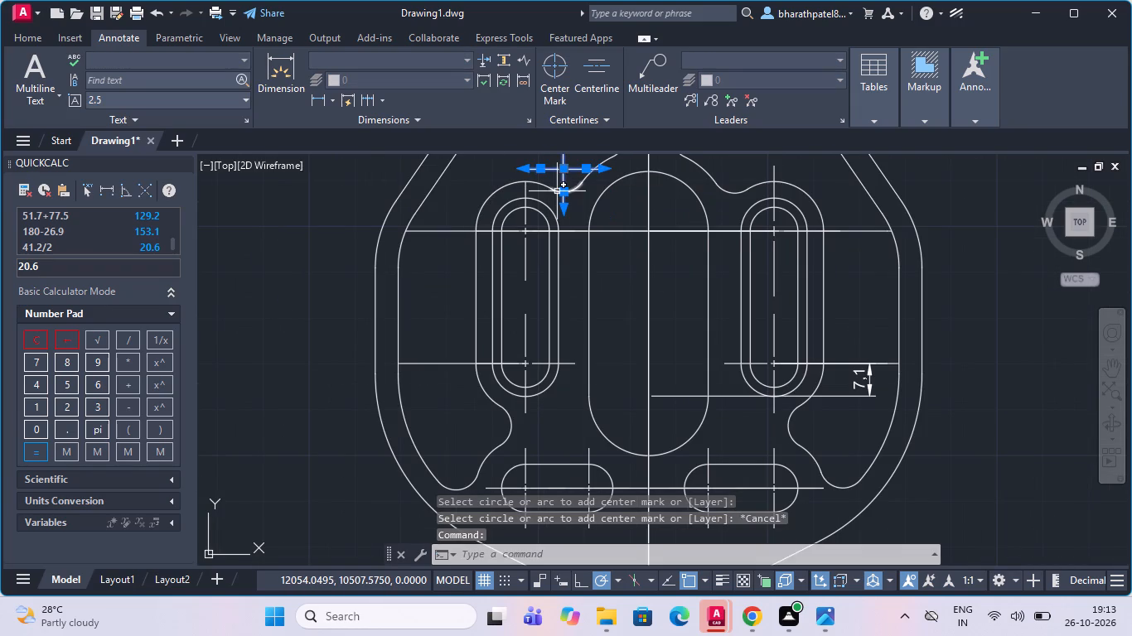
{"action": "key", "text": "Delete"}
Replace the center mark at the left vertical slot's upper end with one based on the surrounding outer arc.
{"action": "left_click", "coordinate": [526, 194]}
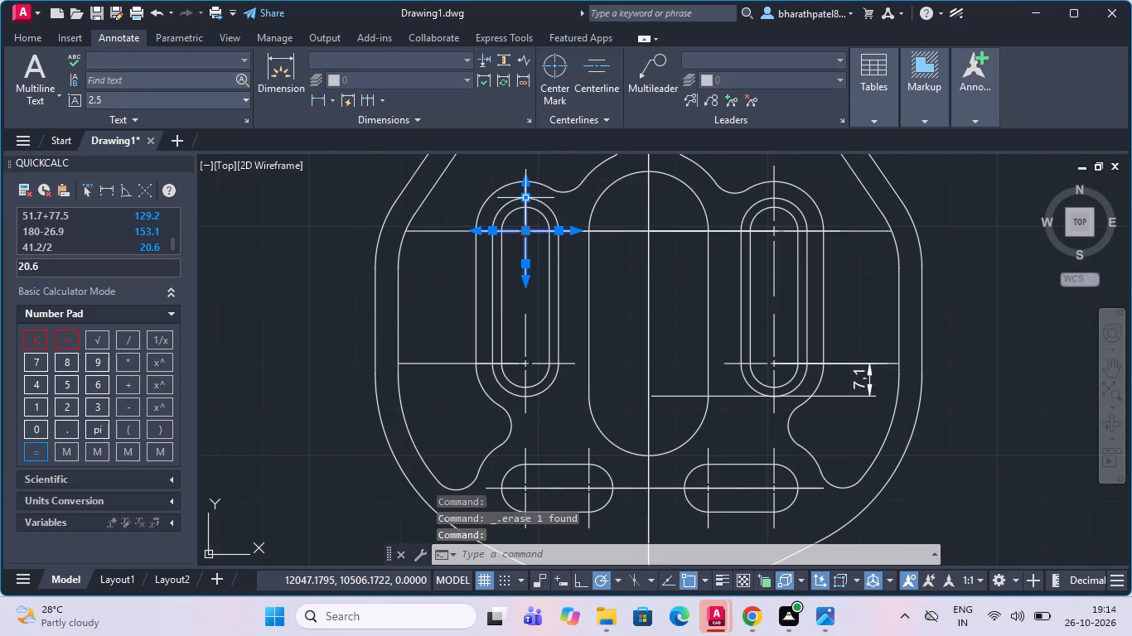
{"action": "key", "text": "Delete"}
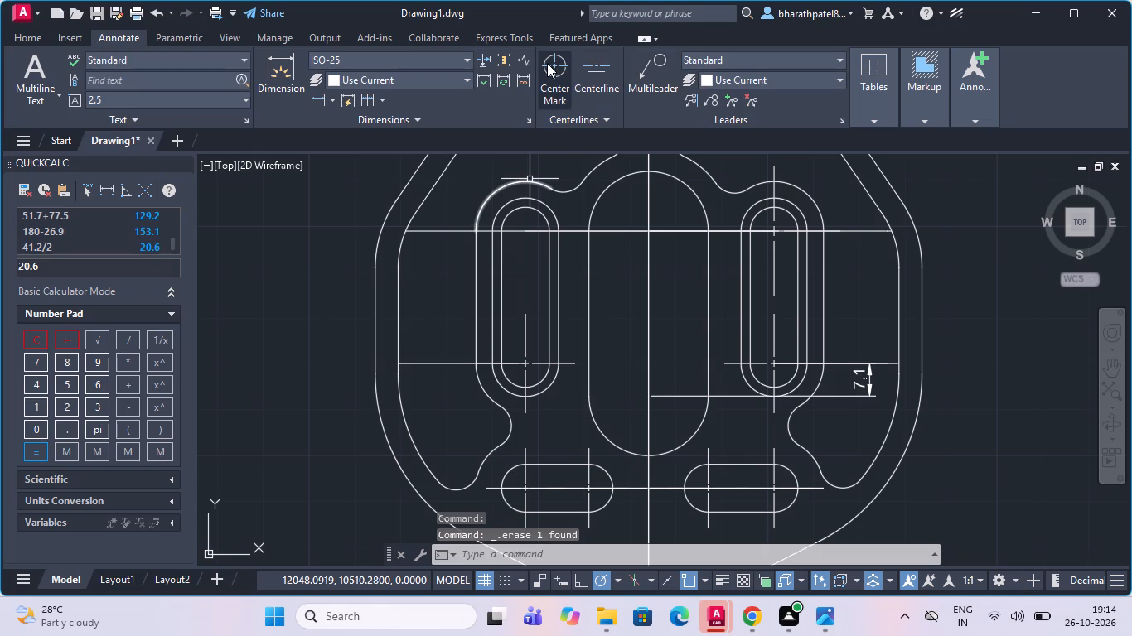
{"action": "left_click", "coordinate": [547, 63]}
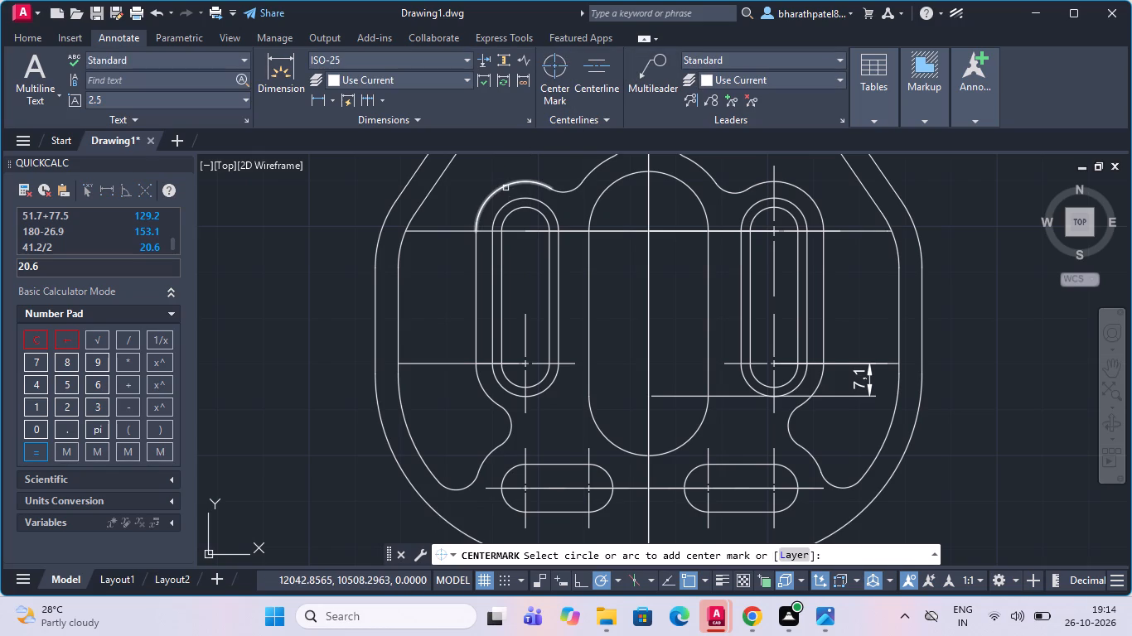
{"action": "left_click", "coordinate": [506, 184]}
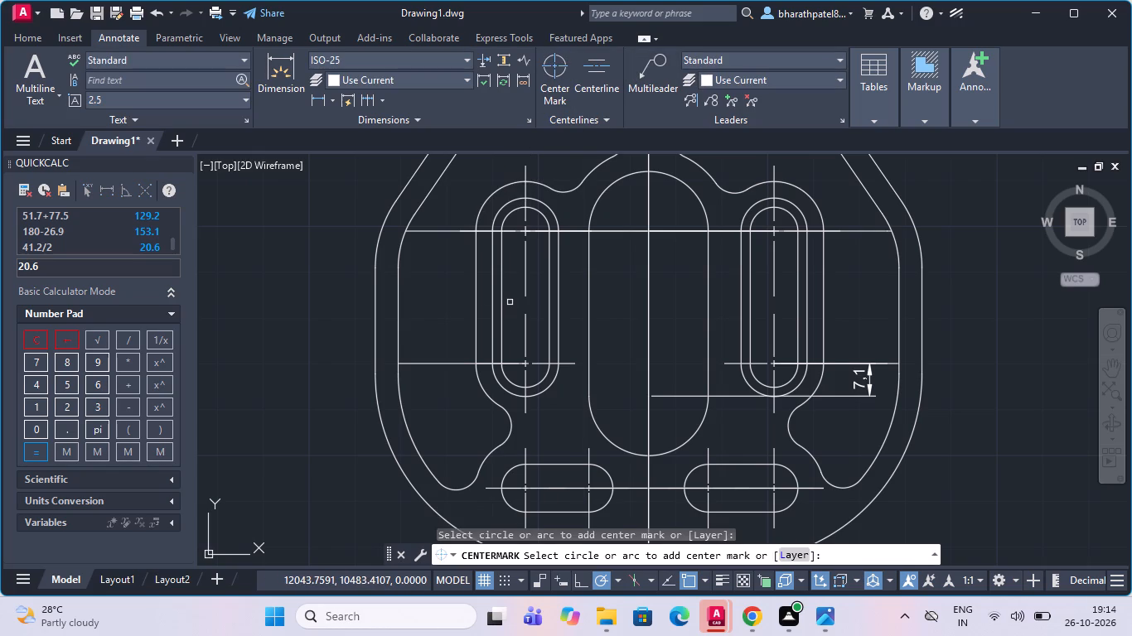
{"action": "key", "text": "Escape"}
Erase the two horizontal construction lines between the left vertical slot's centers and the plate's inner left contour.
{"action": "scroll", "coordinate": [520, 325], "scroll_direction": "down", "scroll_amount": 1}
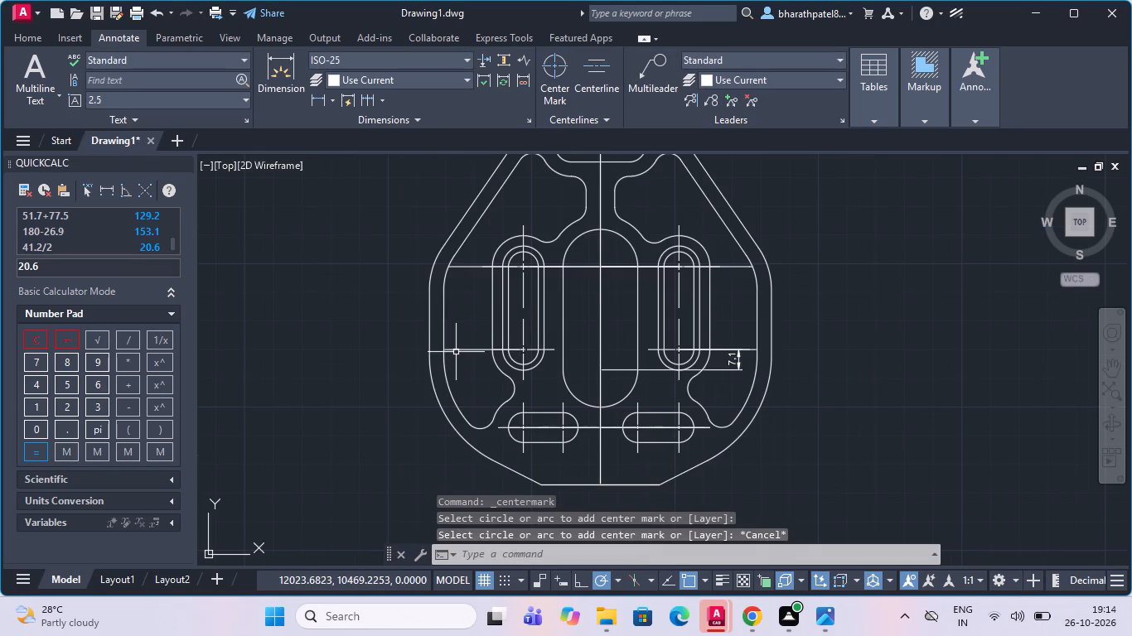
{"action": "left_click", "coordinate": [456, 352]}
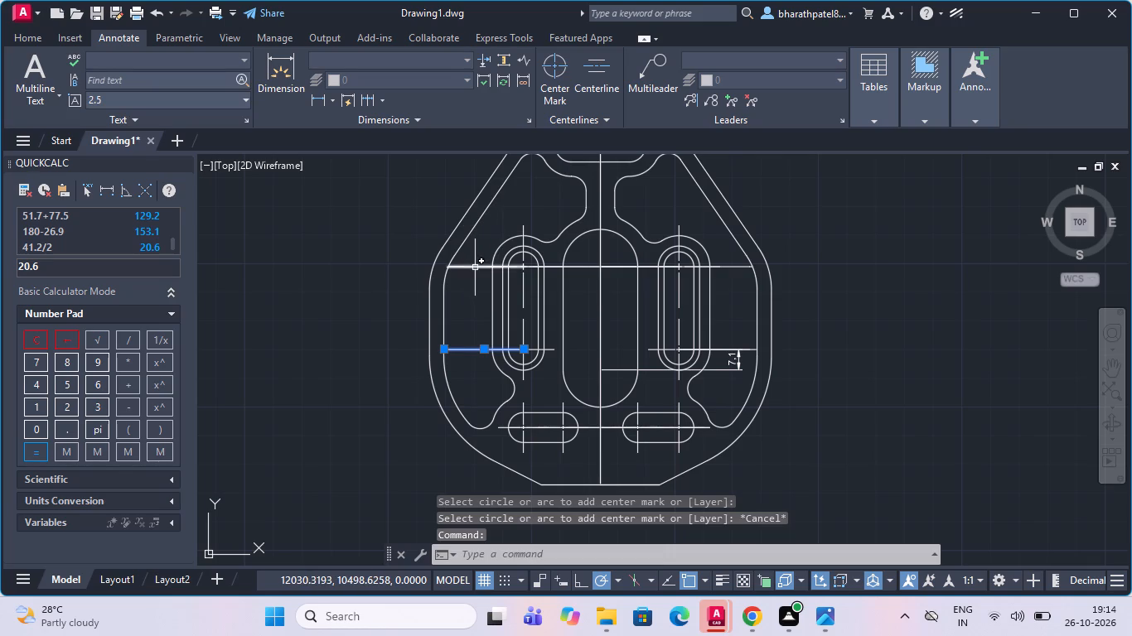
{"action": "left_click", "coordinate": [475, 267]}
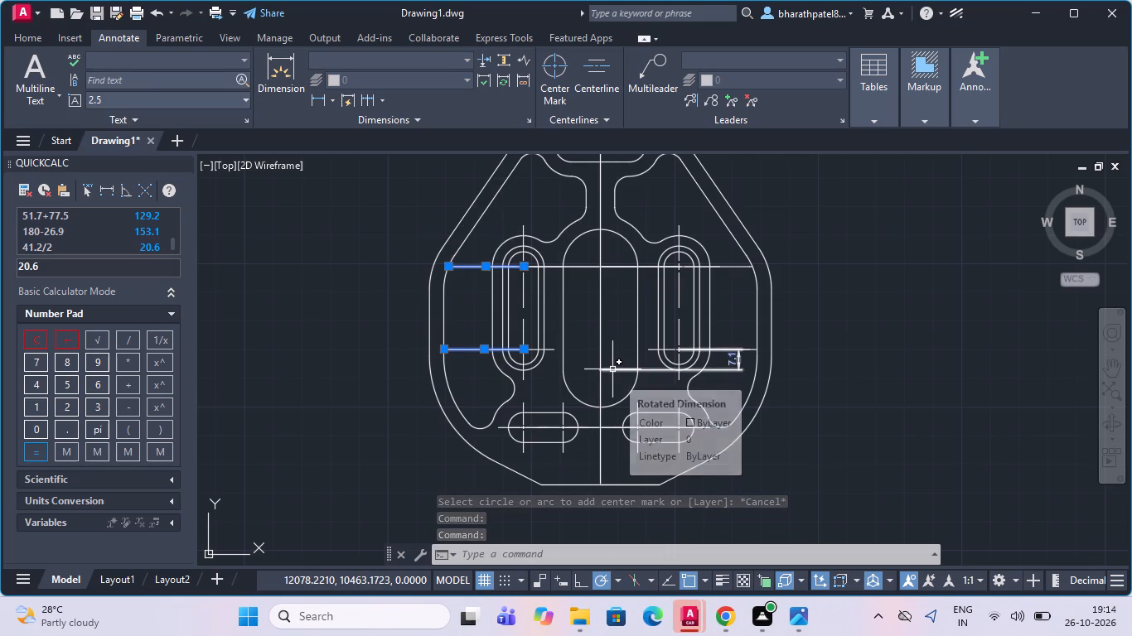
{"action": "key", "text": "Delete"}
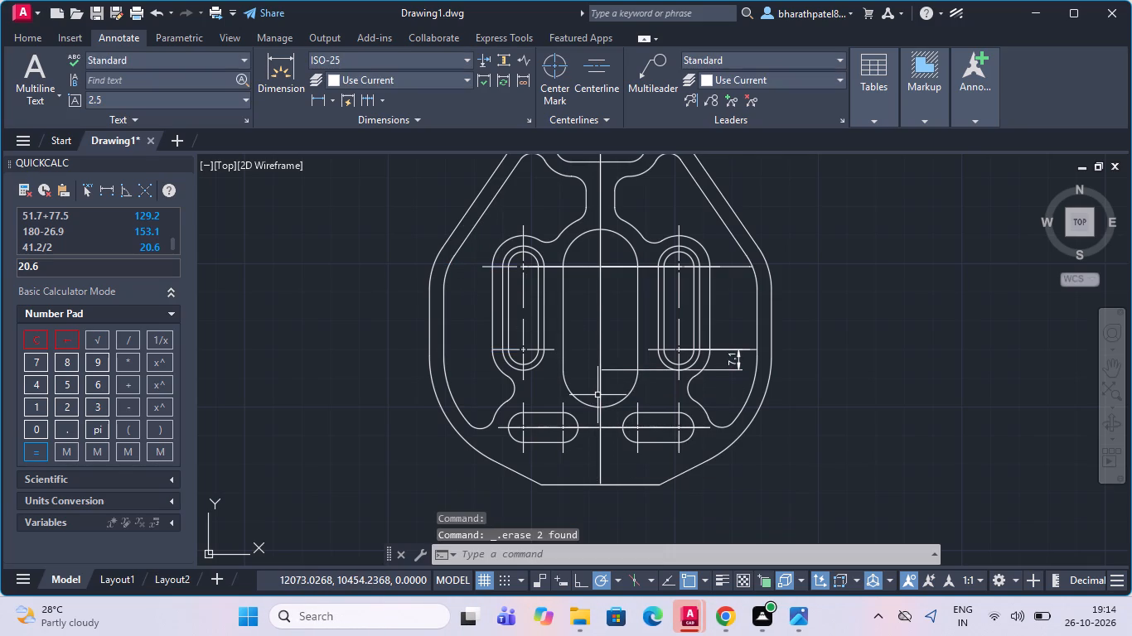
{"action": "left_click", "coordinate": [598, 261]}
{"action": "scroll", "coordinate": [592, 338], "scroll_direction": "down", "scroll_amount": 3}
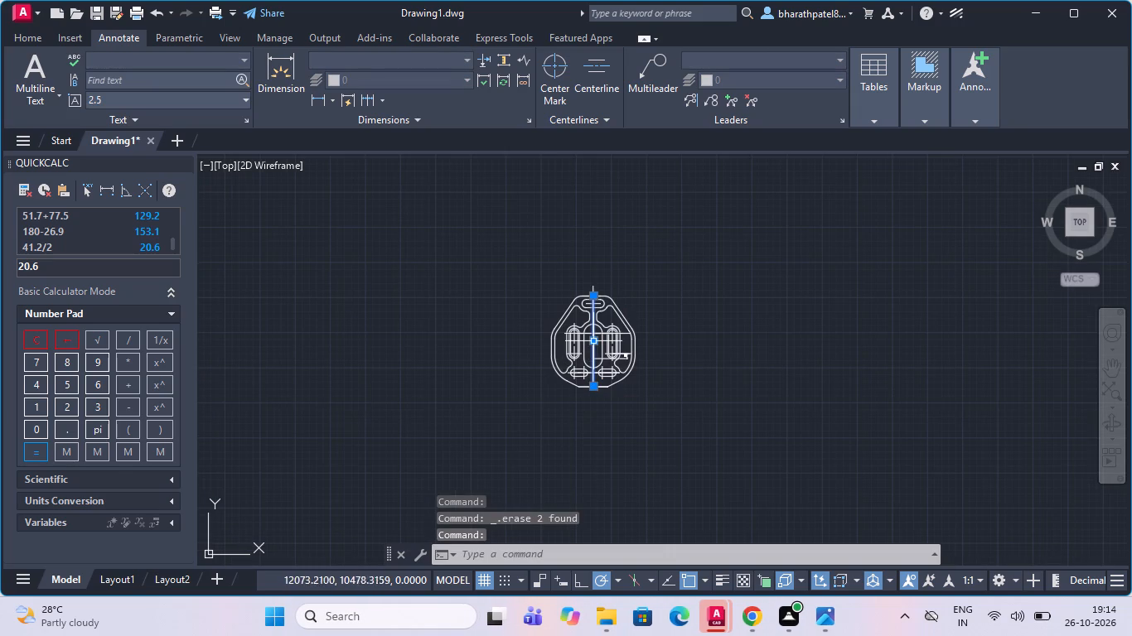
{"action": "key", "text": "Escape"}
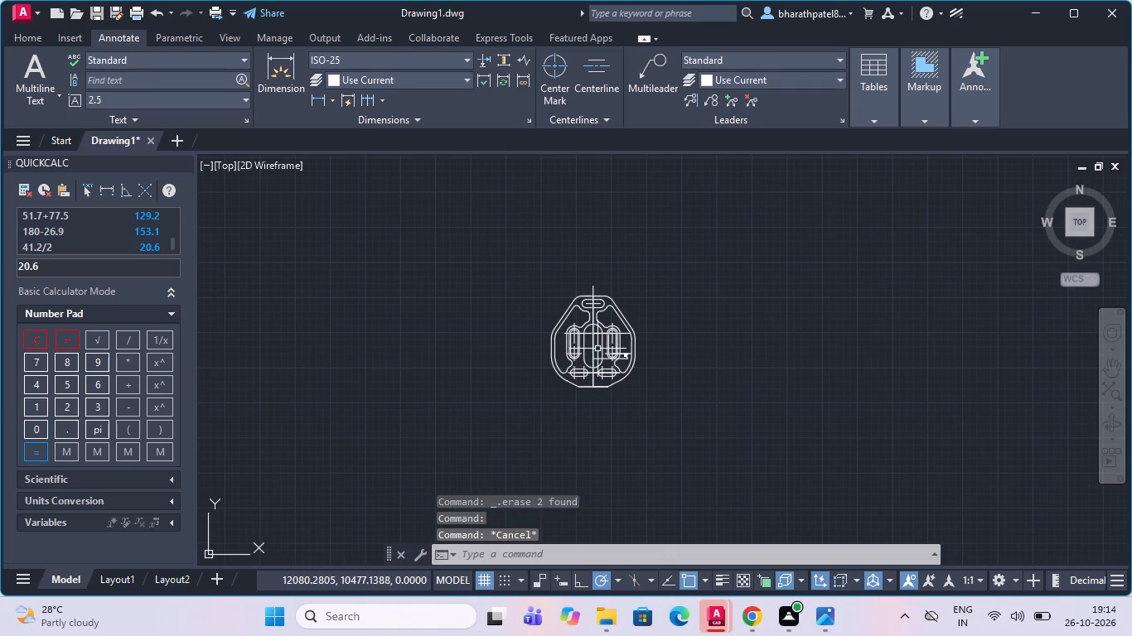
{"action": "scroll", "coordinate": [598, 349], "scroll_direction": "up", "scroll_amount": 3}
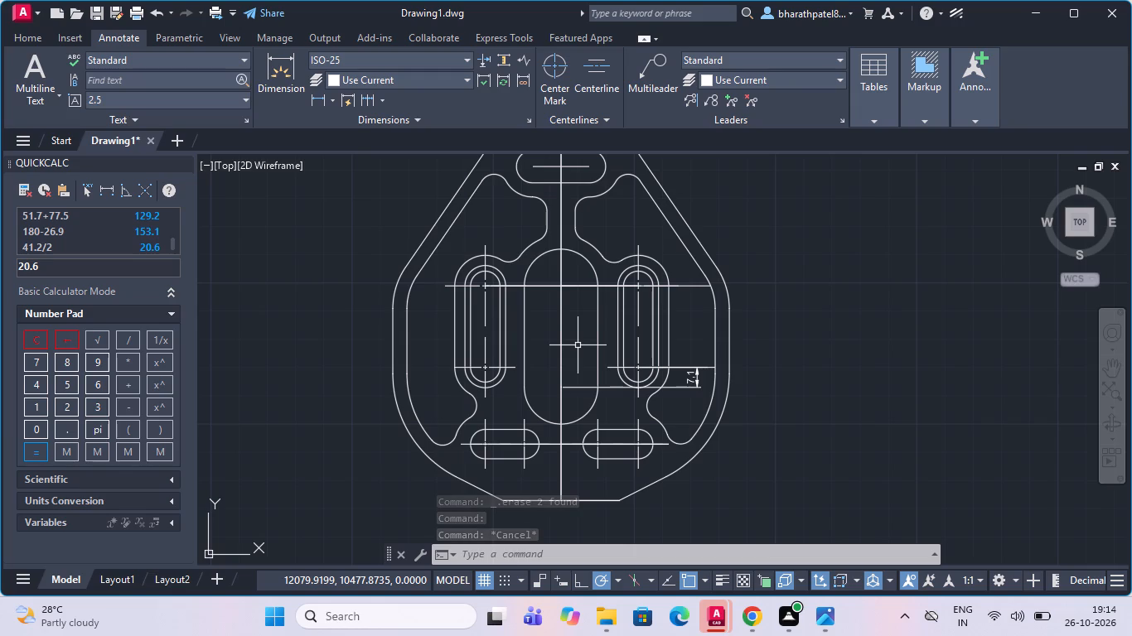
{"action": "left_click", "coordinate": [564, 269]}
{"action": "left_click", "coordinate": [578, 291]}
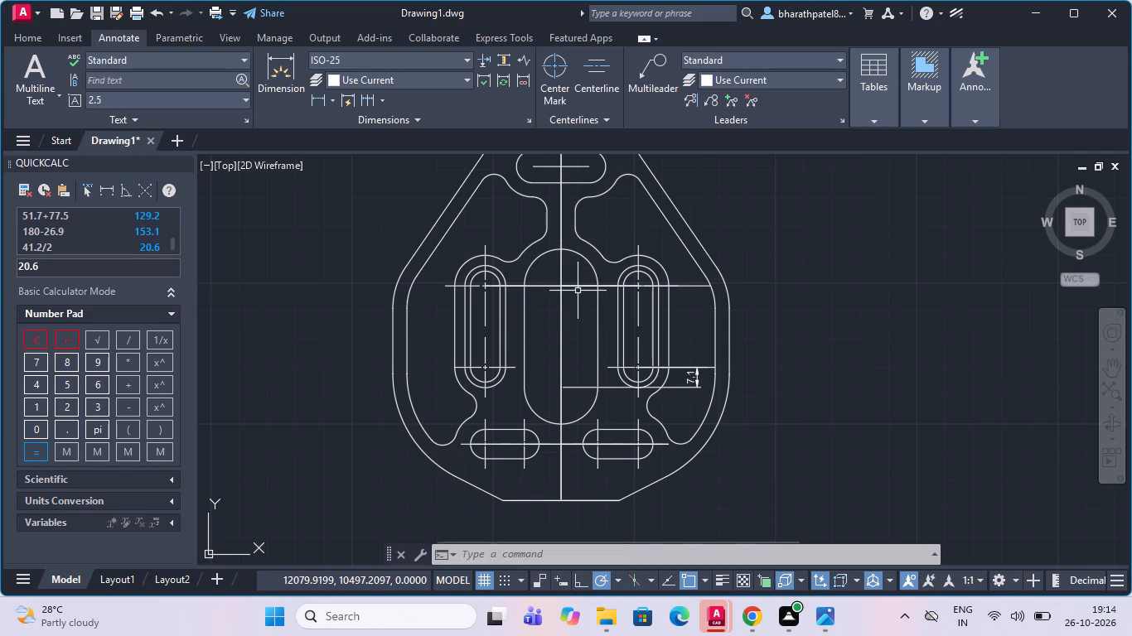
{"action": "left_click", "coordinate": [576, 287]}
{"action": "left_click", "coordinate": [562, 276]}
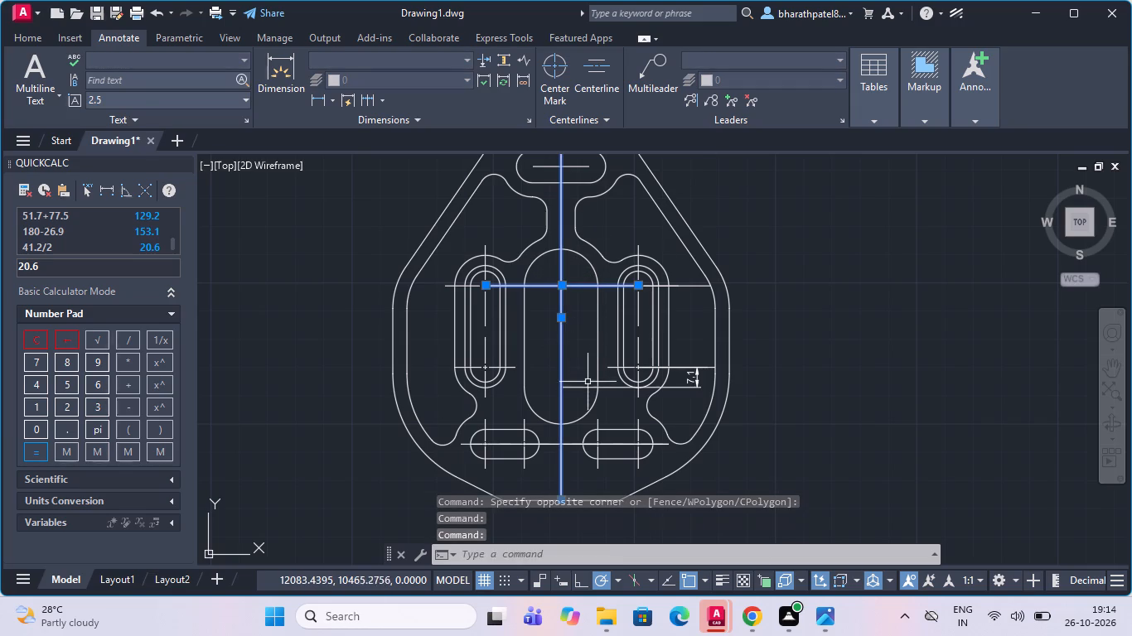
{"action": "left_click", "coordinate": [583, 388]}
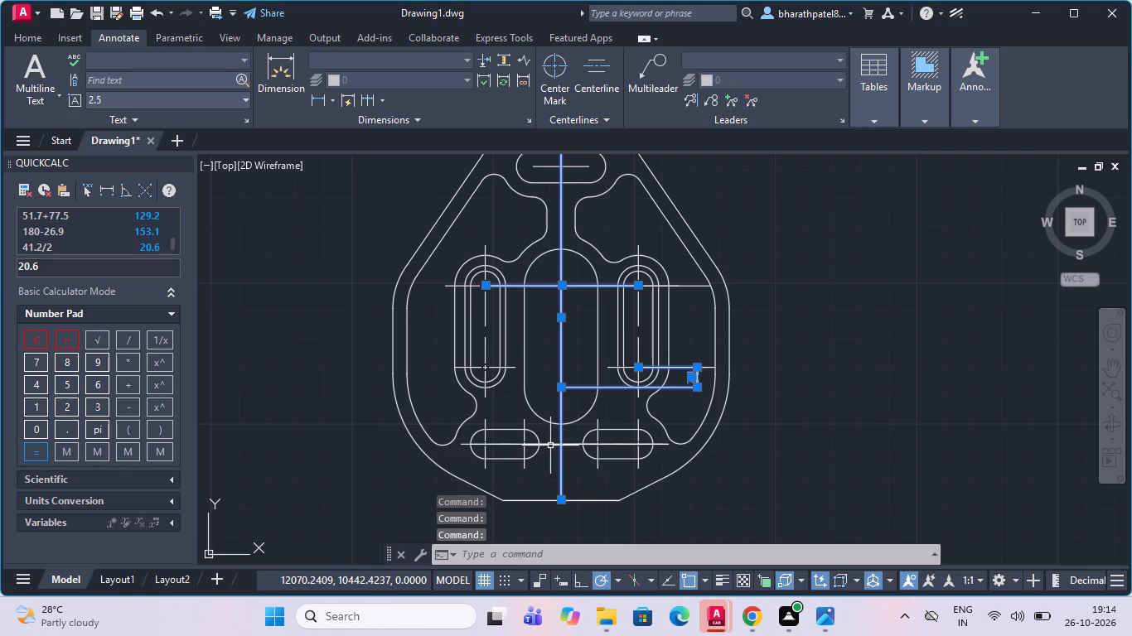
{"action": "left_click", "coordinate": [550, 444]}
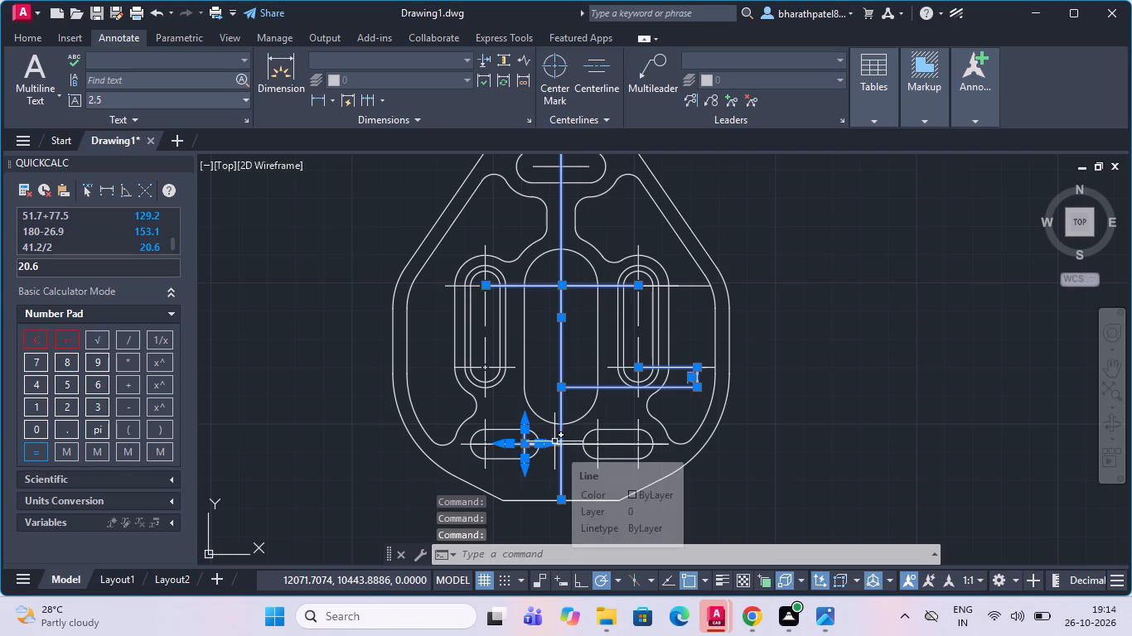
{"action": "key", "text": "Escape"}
Erase the overlapping horizontal construction lines running through and between the two lower horizontal slots.
{"action": "scroll", "coordinate": [558, 460], "scroll_direction": "up", "scroll_amount": 3}
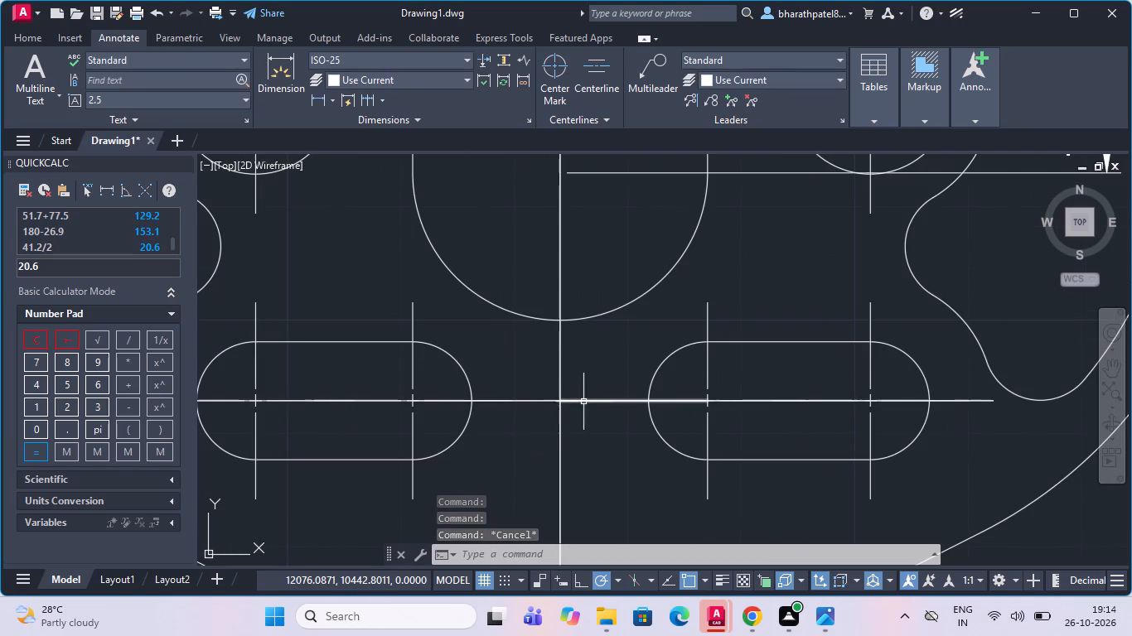
{"action": "left_click", "coordinate": [537, 400]}
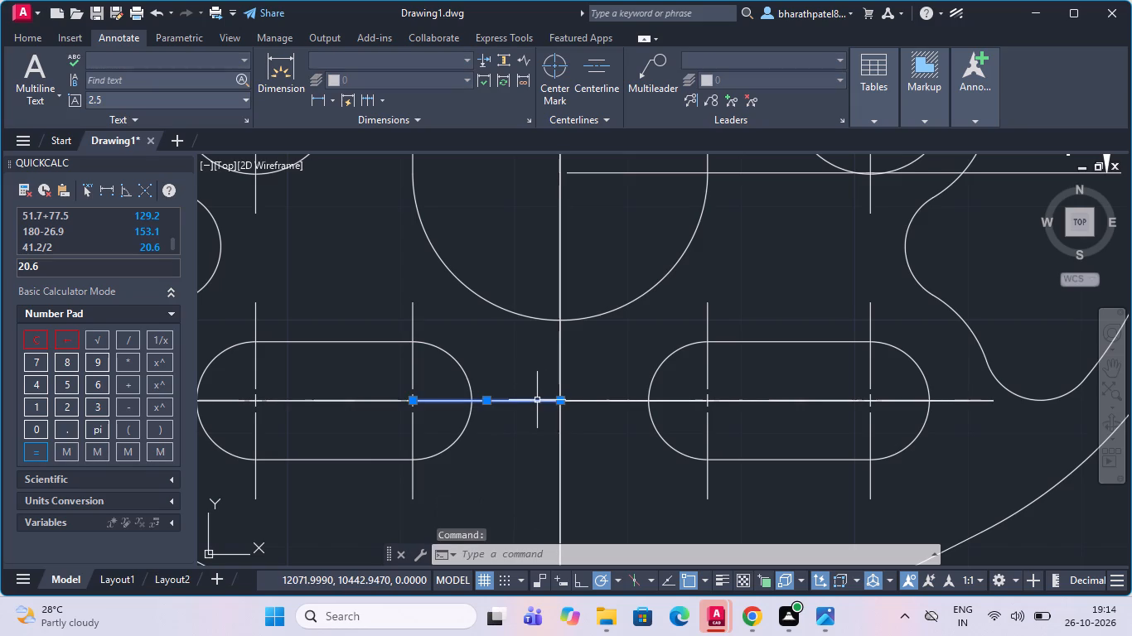
{"action": "left_click", "coordinate": [582, 399]}
{"action": "key", "text": "Delete"}
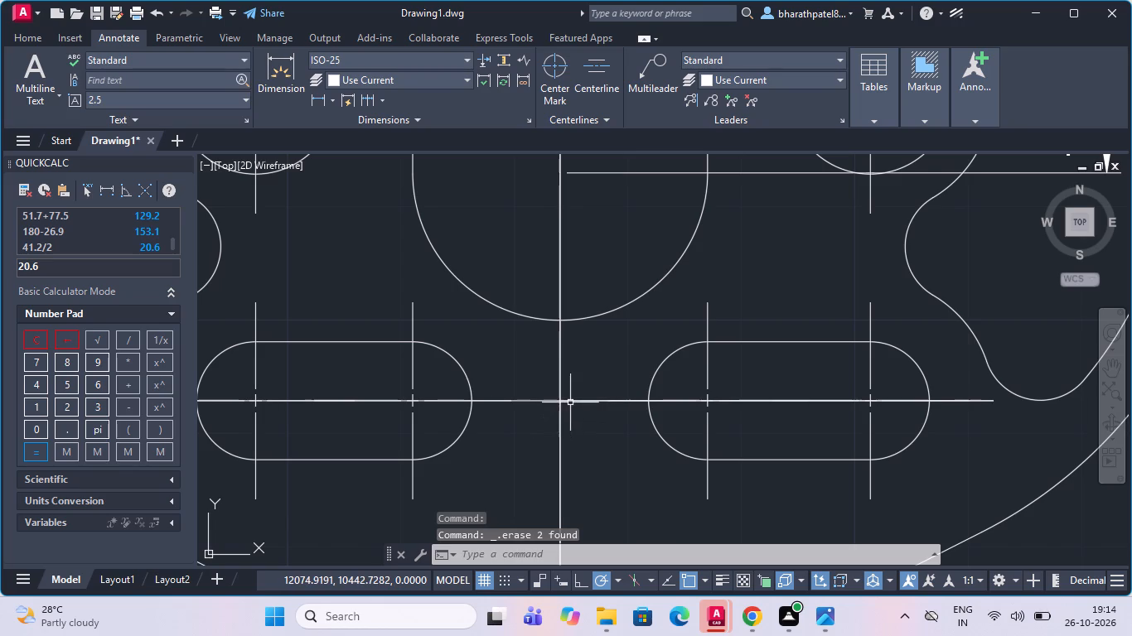
{"action": "left_click", "coordinate": [569, 398]}
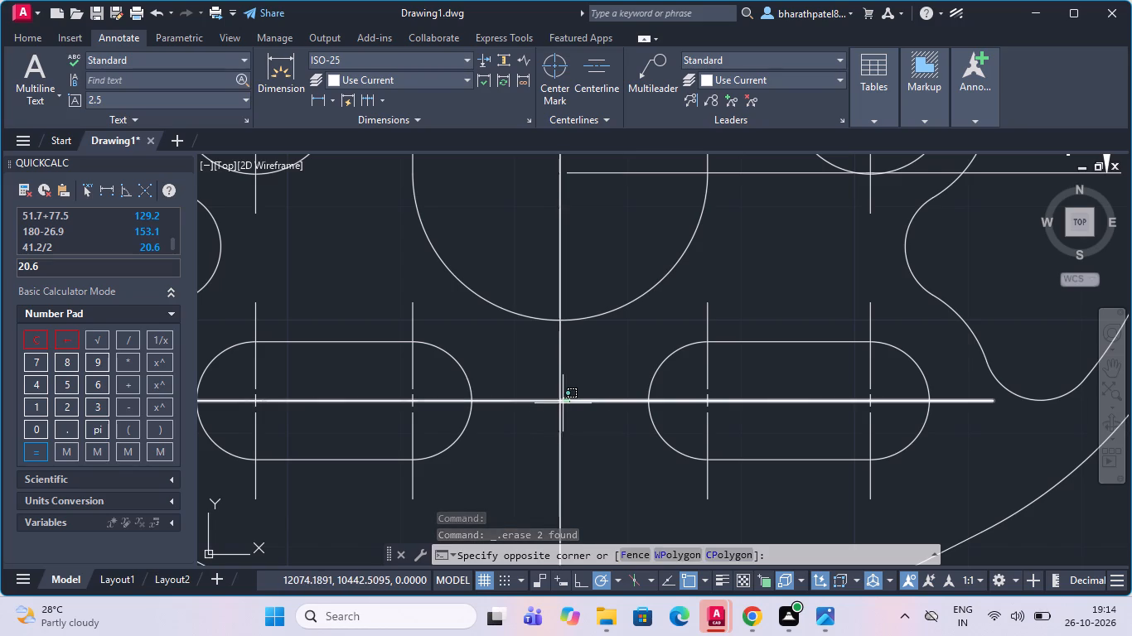
{"action": "left_click", "coordinate": [564, 403]}
{"action": "key", "text": "Delete"}
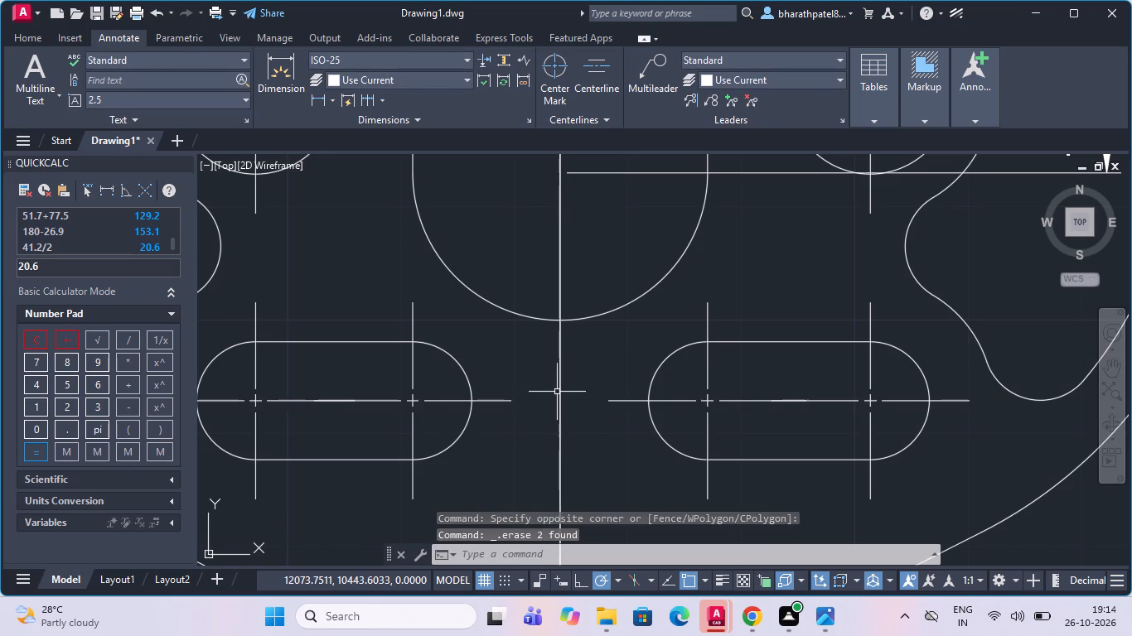
Erase the vertical construction line segments on the plate's centerline from the bottom edge up into the large central slot.
{"action": "scroll", "coordinate": [557, 392], "scroll_direction": "down", "scroll_amount": 4}
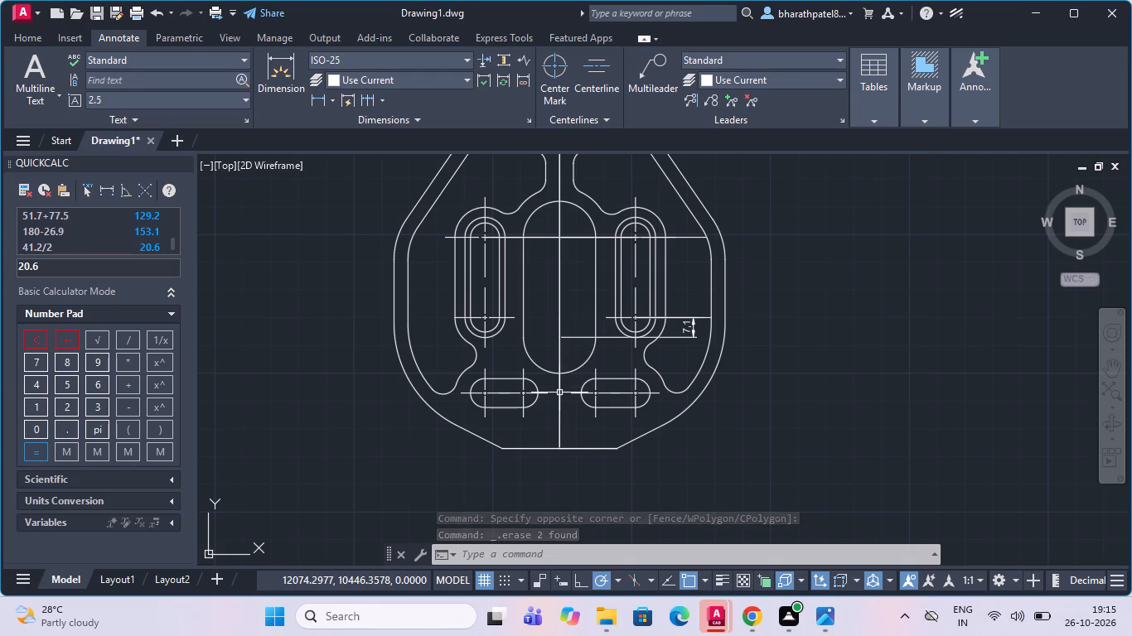
{"action": "left_click", "coordinate": [559, 396]}
{"action": "key", "text": "Delete"}
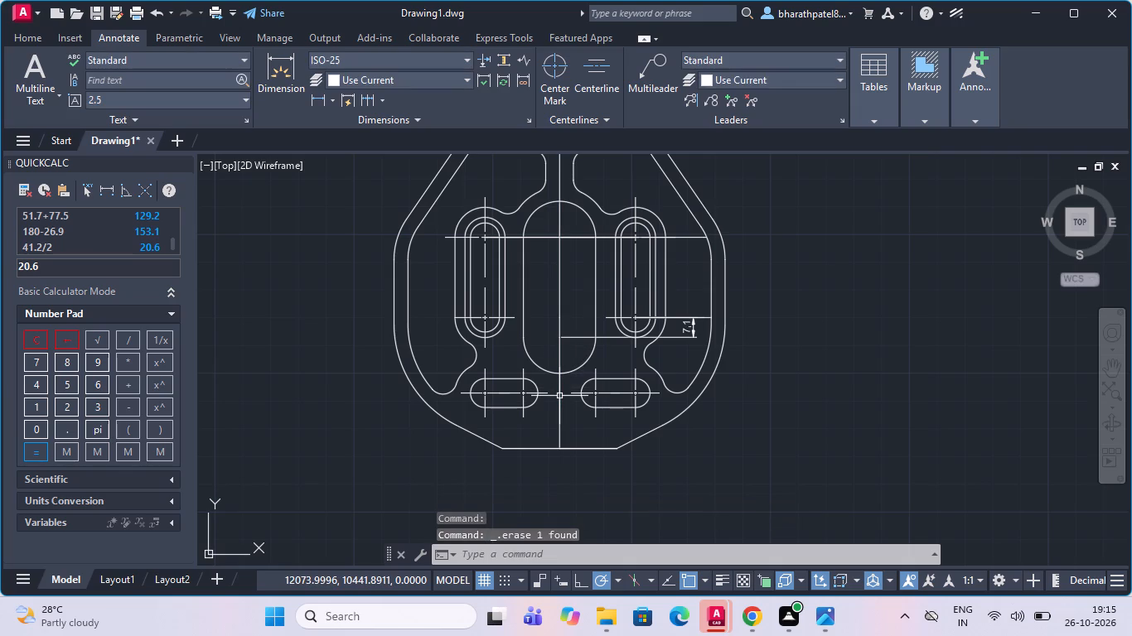
{"action": "left_click", "coordinate": [558, 398]}
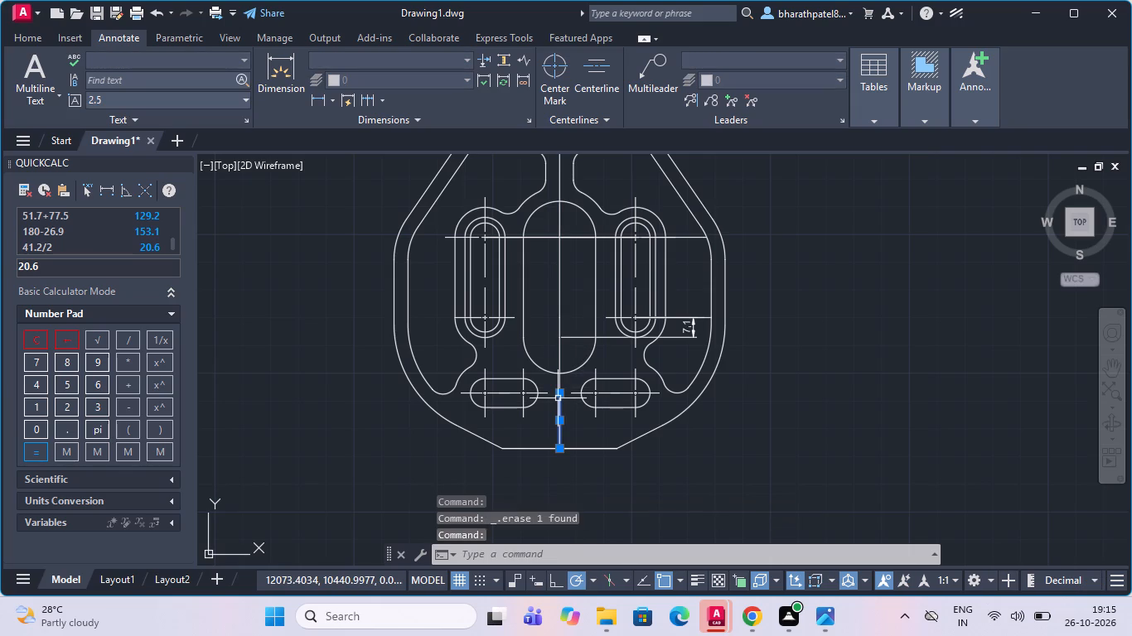
{"action": "key", "text": "Delete"}
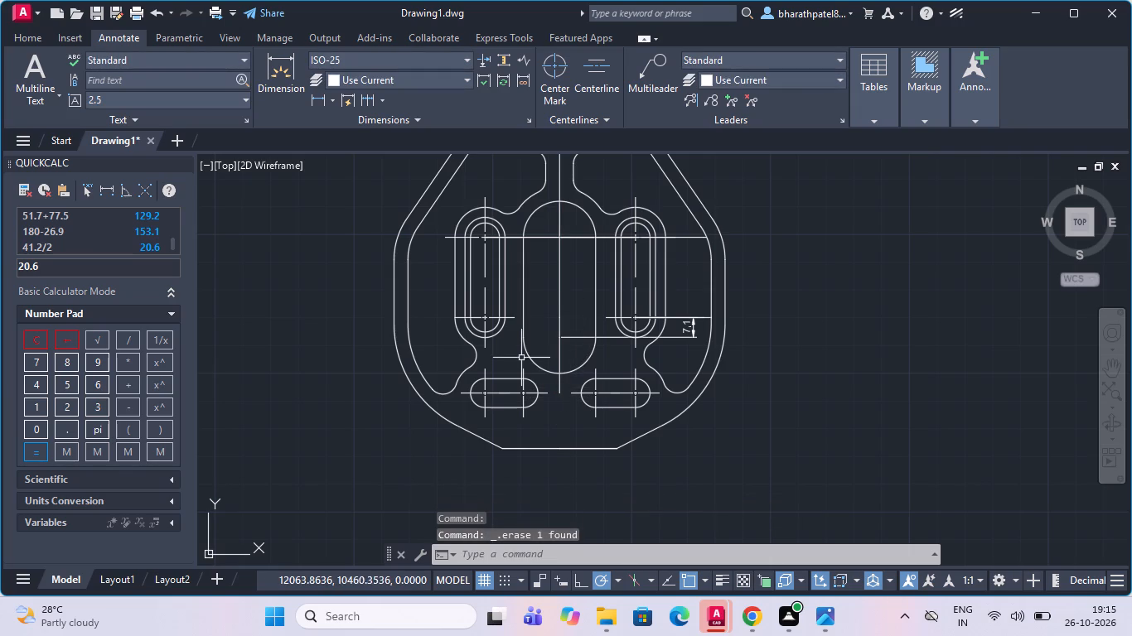
{"action": "left_click", "coordinate": [561, 344]}
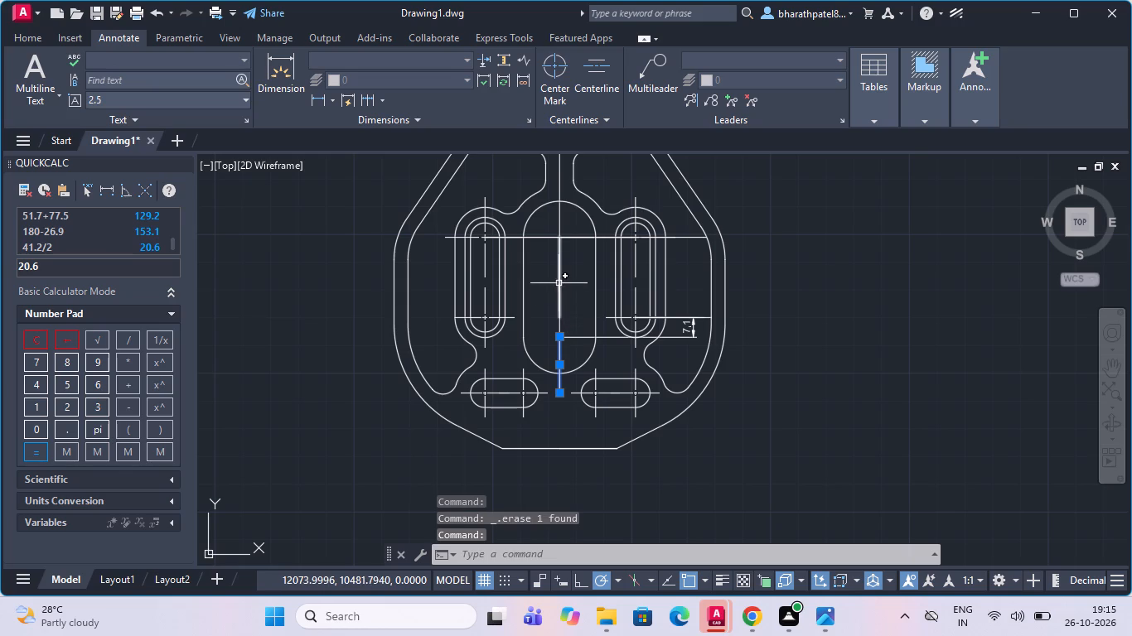
{"action": "left_click", "coordinate": [559, 283]}
{"action": "key", "text": "Delete"}
Erase the vertical centerline construction segments from the central slot's upper center through the top slot and above the plate.
{"action": "scroll", "coordinate": [591, 267], "scroll_direction": "down", "scroll_amount": 2}
{"action": "scroll", "coordinate": [573, 211], "scroll_direction": "up", "scroll_amount": 4}
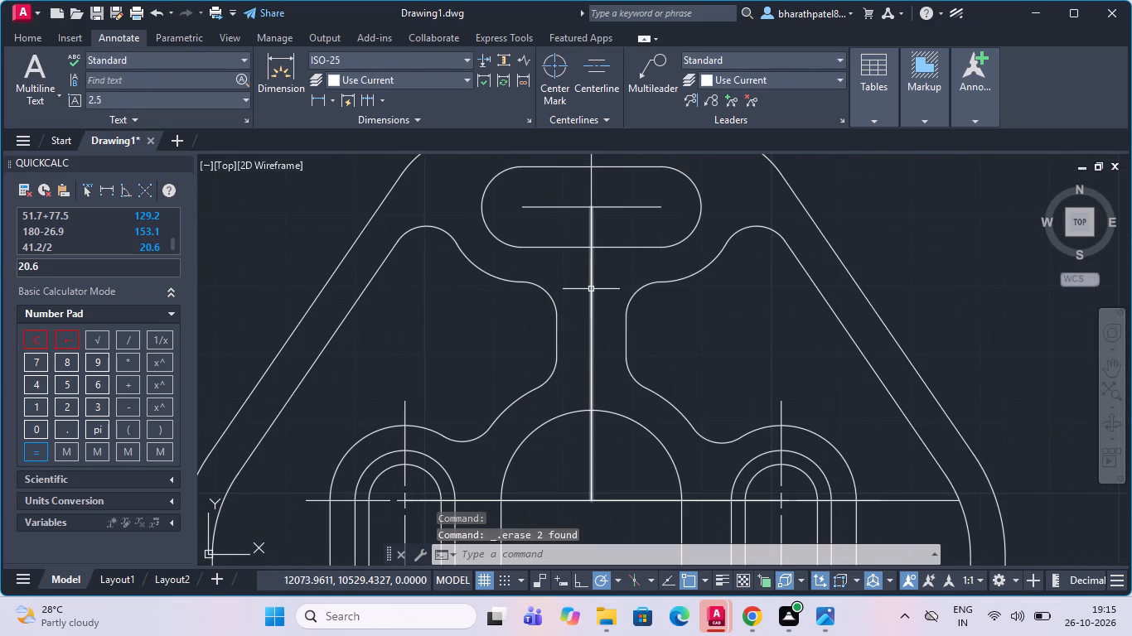
{"action": "left_click", "coordinate": [591, 289]}
{"action": "scroll", "coordinate": [591, 289], "scroll_direction": "down", "scroll_amount": 3}
{"action": "scroll", "coordinate": [593, 229], "scroll_direction": "up", "scroll_amount": 1}
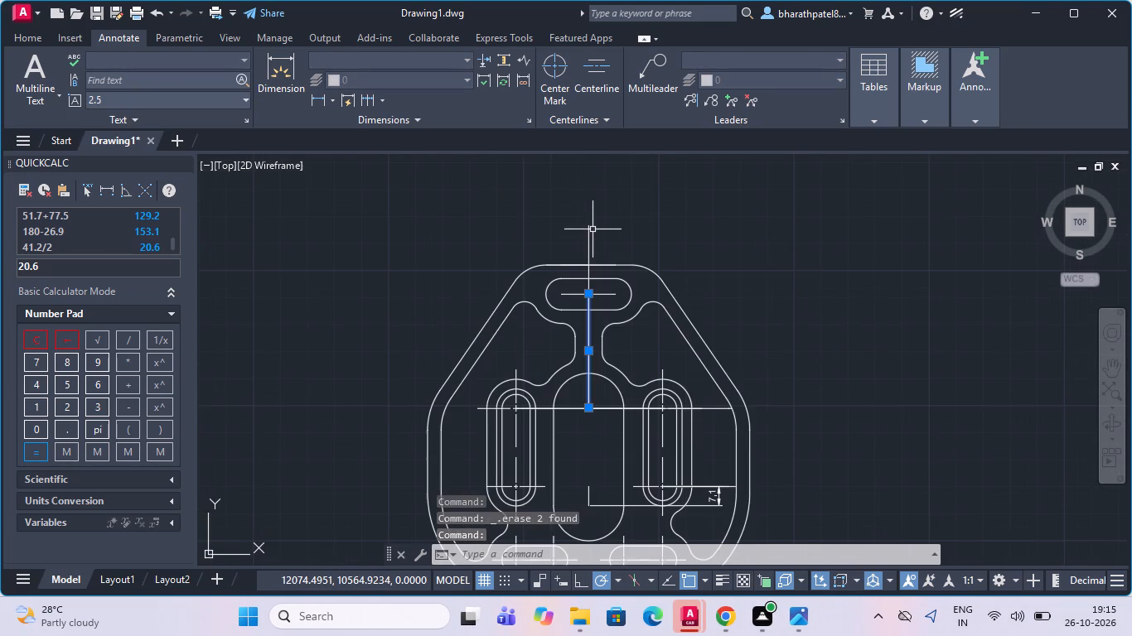
{"action": "left_click", "coordinate": [588, 241]}
{"action": "key", "text": "Delete"}
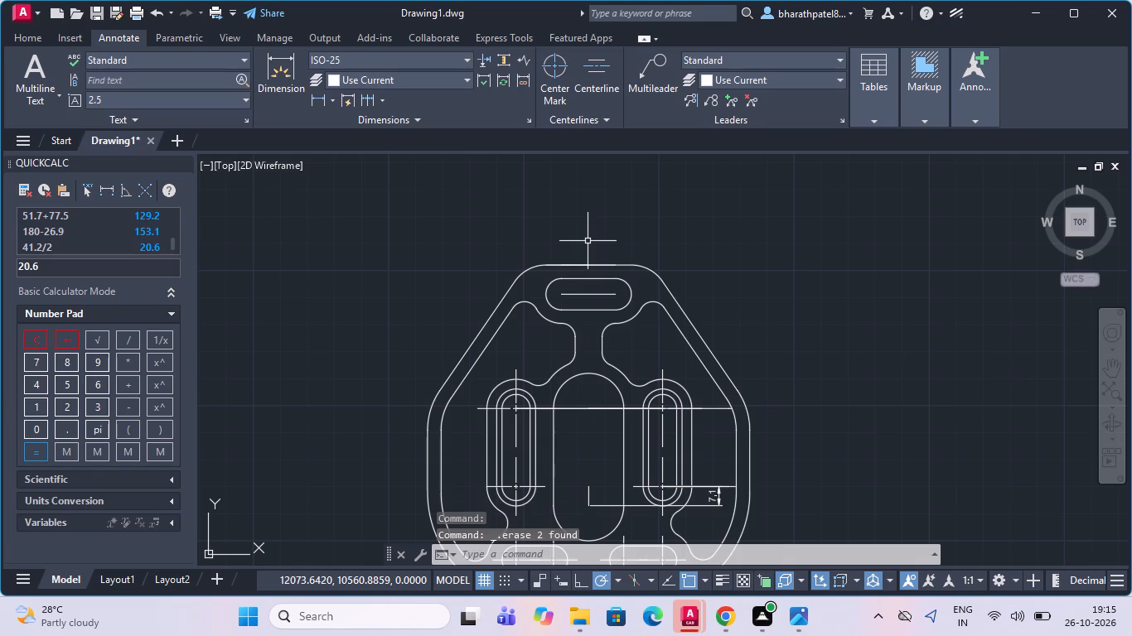
Add center marks at both ends of the top horizontal slot and both ends of the large central slot.
{"action": "left_click", "coordinate": [549, 67]}
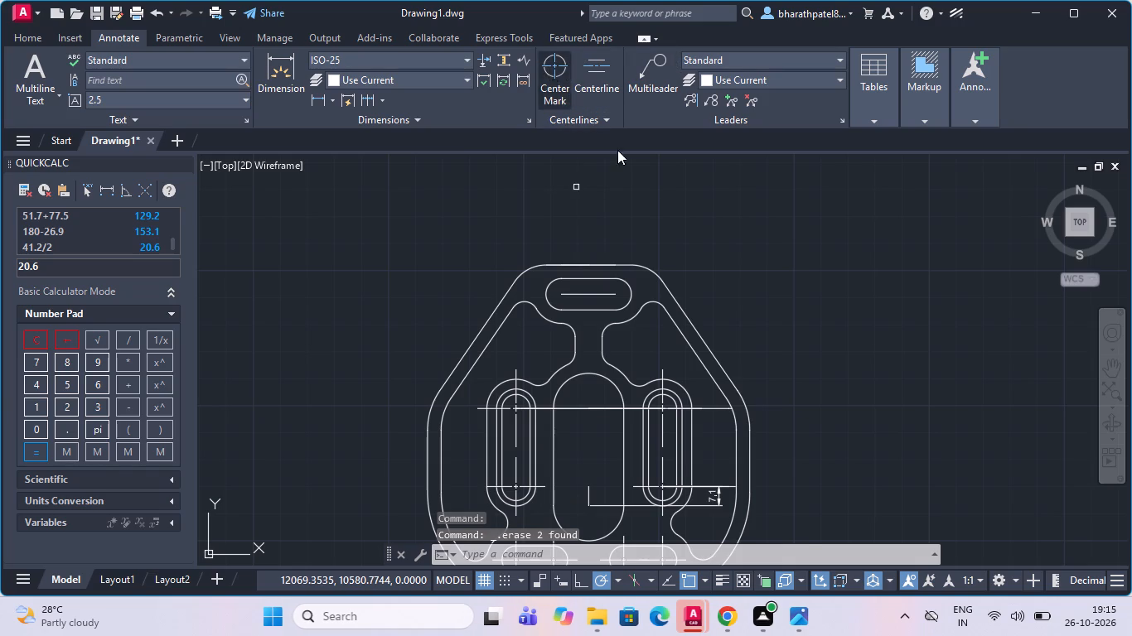
{"action": "left_click", "coordinate": [631, 318]}
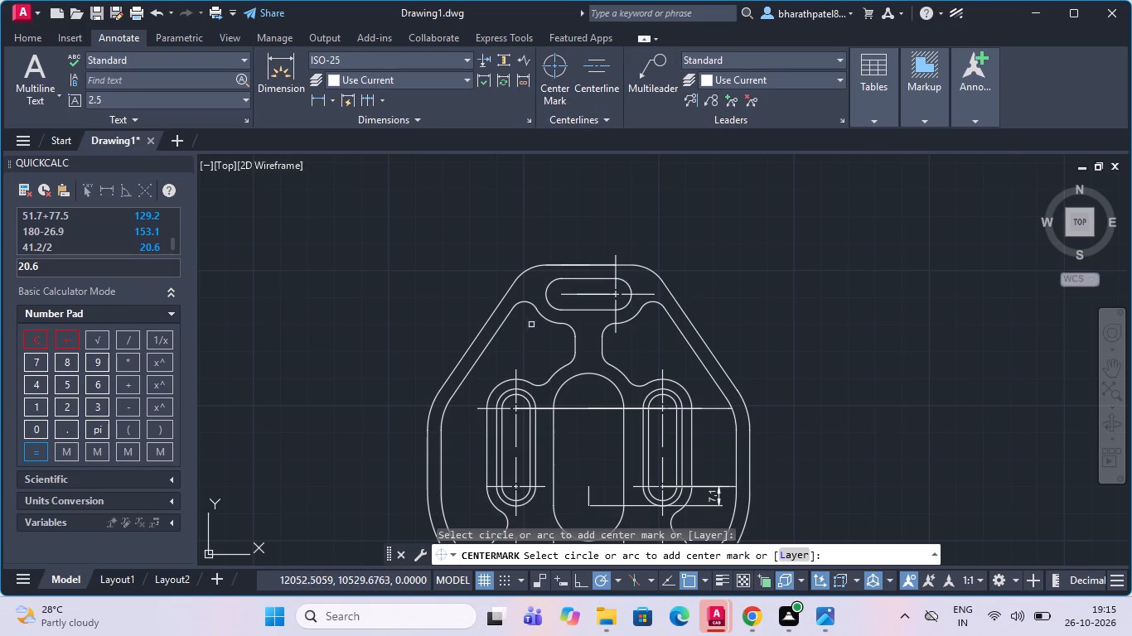
{"action": "left_click", "coordinate": [543, 316]}
{"action": "scroll", "coordinate": [619, 344], "scroll_direction": "down", "scroll_amount": 2}
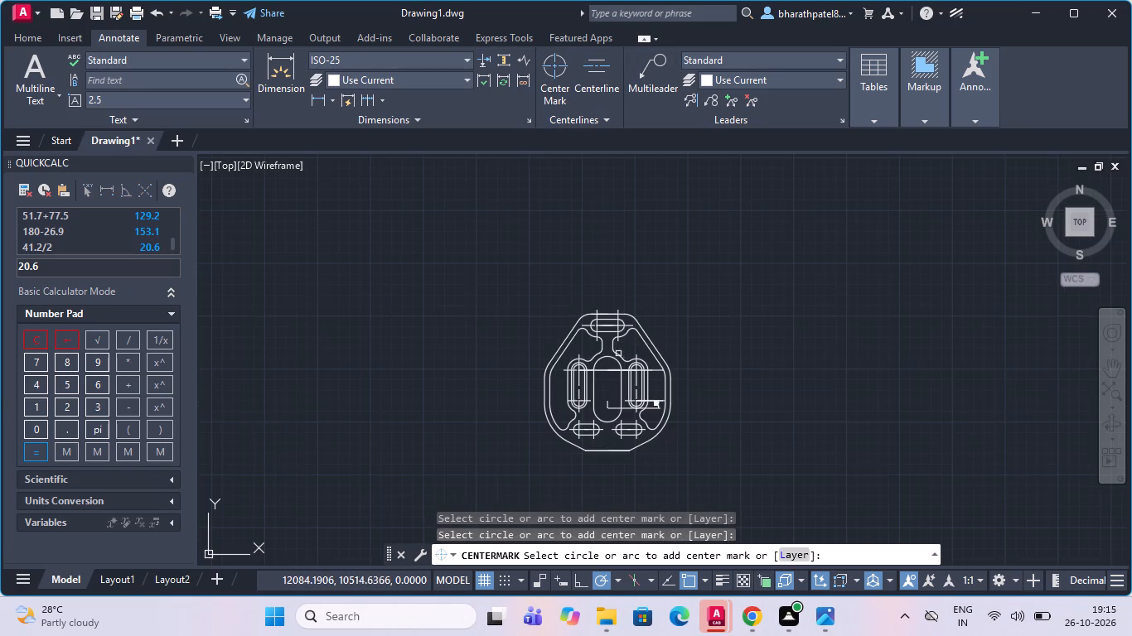
{"action": "scroll", "coordinate": [616, 369], "scroll_direction": "up", "scroll_amount": 2}
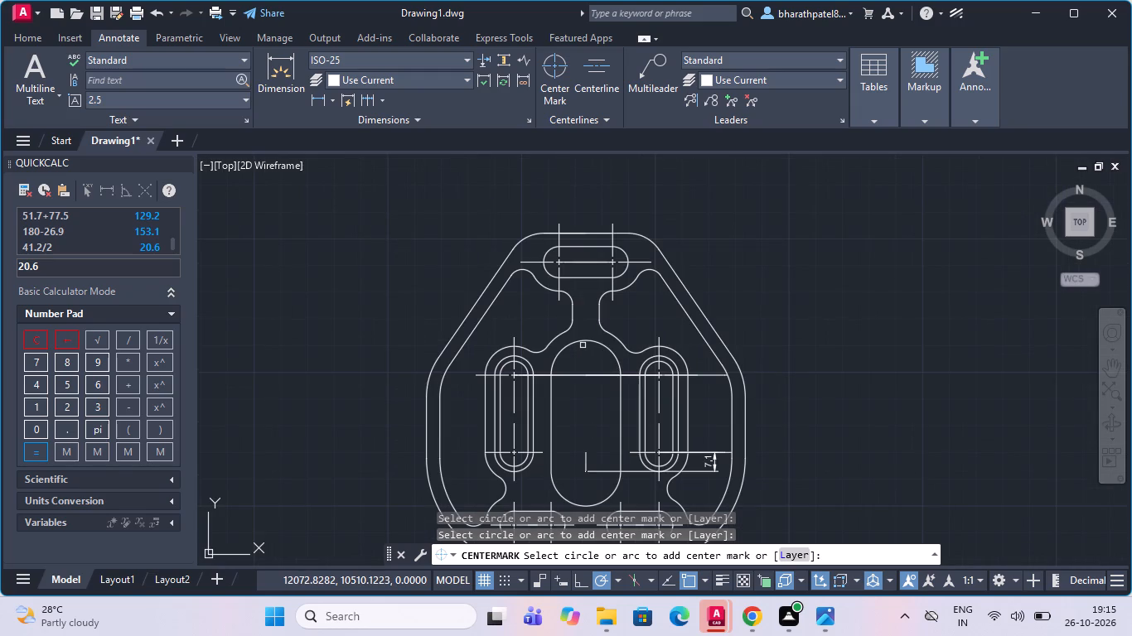
{"action": "left_click", "coordinate": [583, 340]}
{"action": "scroll", "coordinate": [583, 337], "scroll_direction": "down", "scroll_amount": 2}
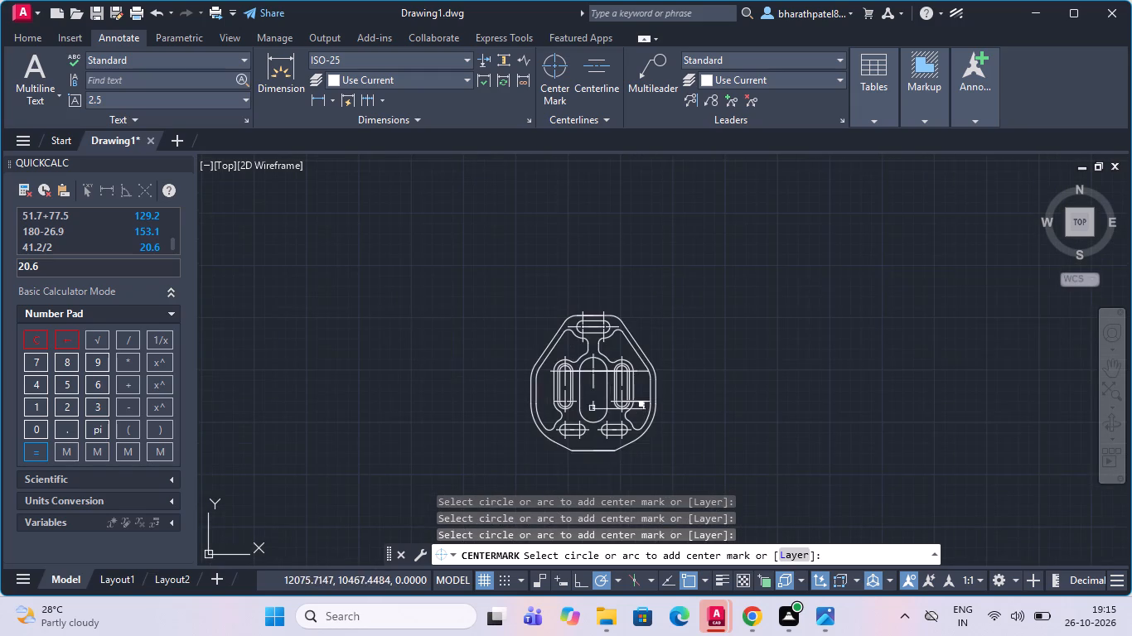
{"action": "scroll", "coordinate": [588, 426], "scroll_direction": "up", "scroll_amount": 3}
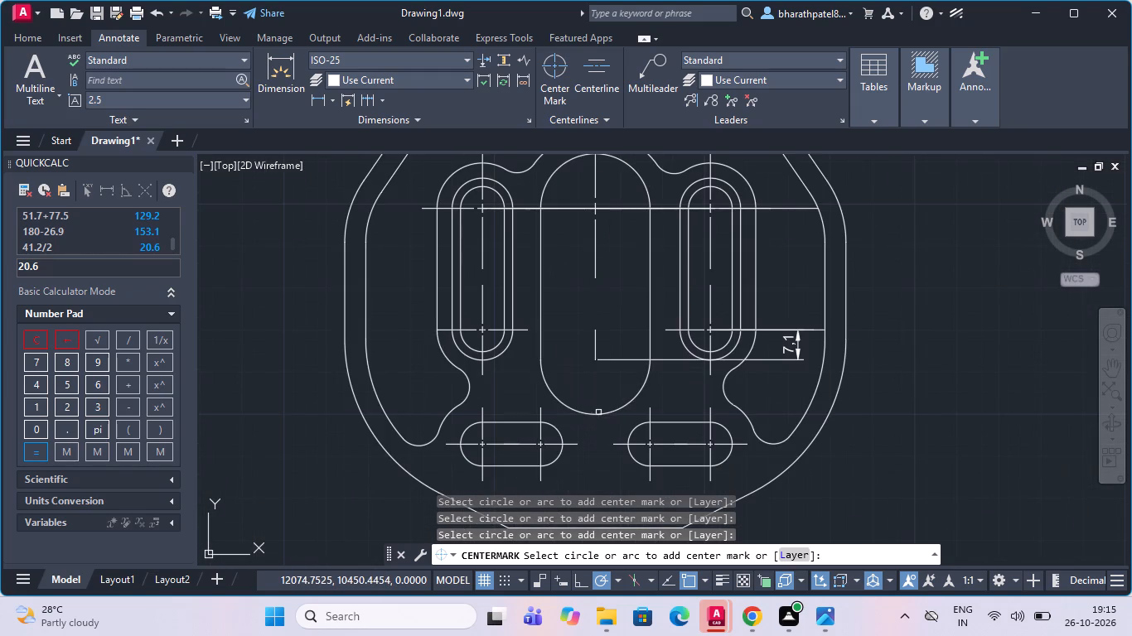
{"action": "left_click", "coordinate": [598, 412]}
{"action": "scroll", "coordinate": [598, 413], "scroll_direction": "down", "scroll_amount": 2}
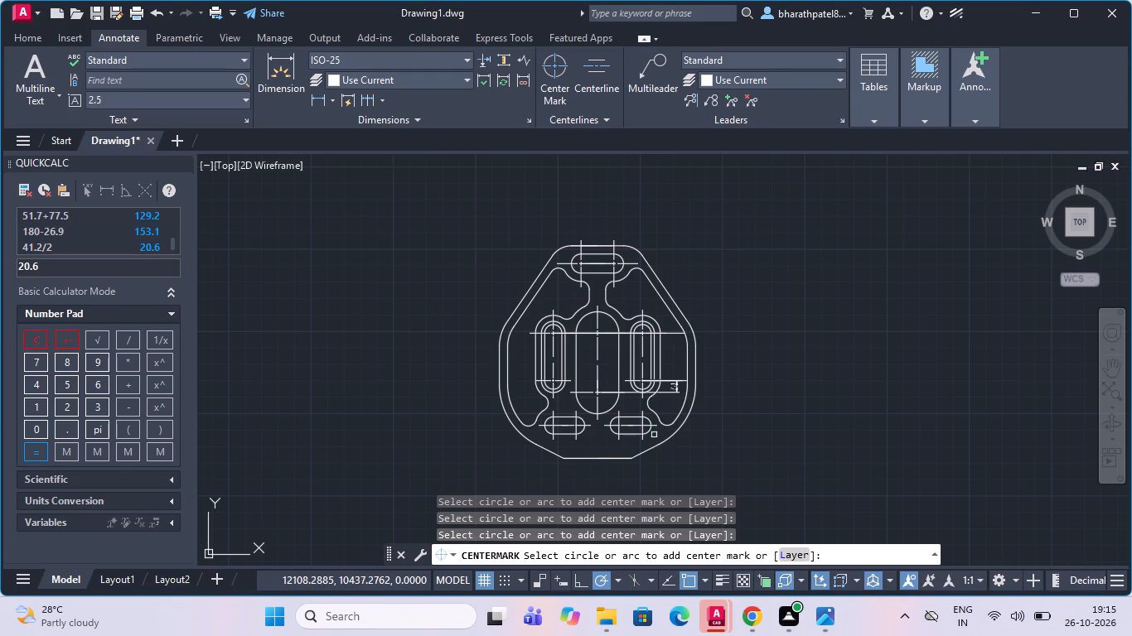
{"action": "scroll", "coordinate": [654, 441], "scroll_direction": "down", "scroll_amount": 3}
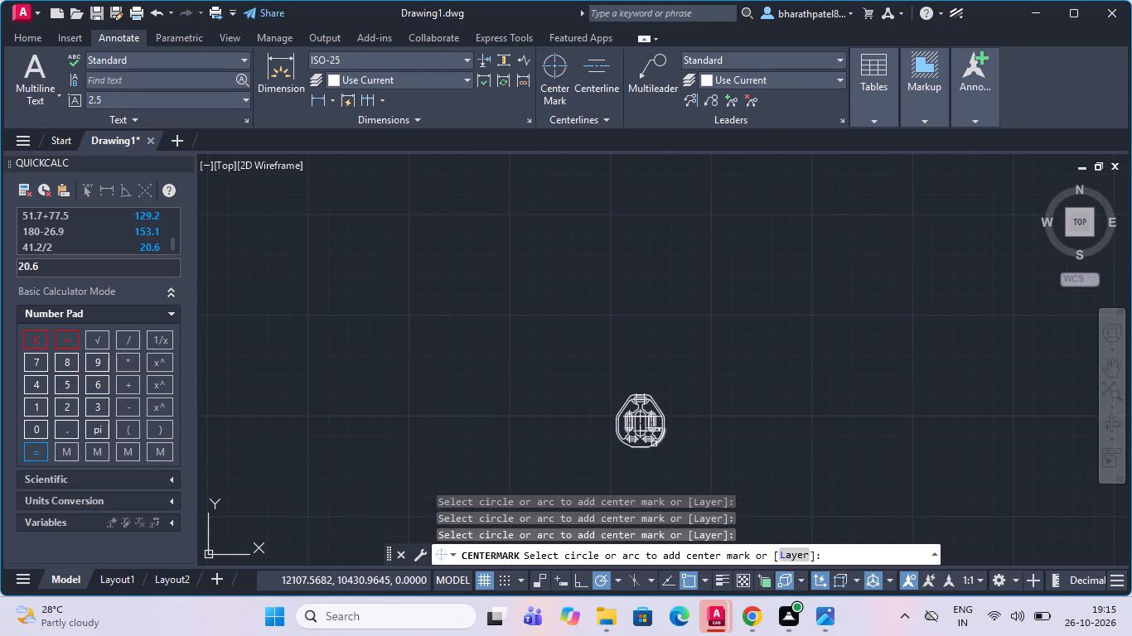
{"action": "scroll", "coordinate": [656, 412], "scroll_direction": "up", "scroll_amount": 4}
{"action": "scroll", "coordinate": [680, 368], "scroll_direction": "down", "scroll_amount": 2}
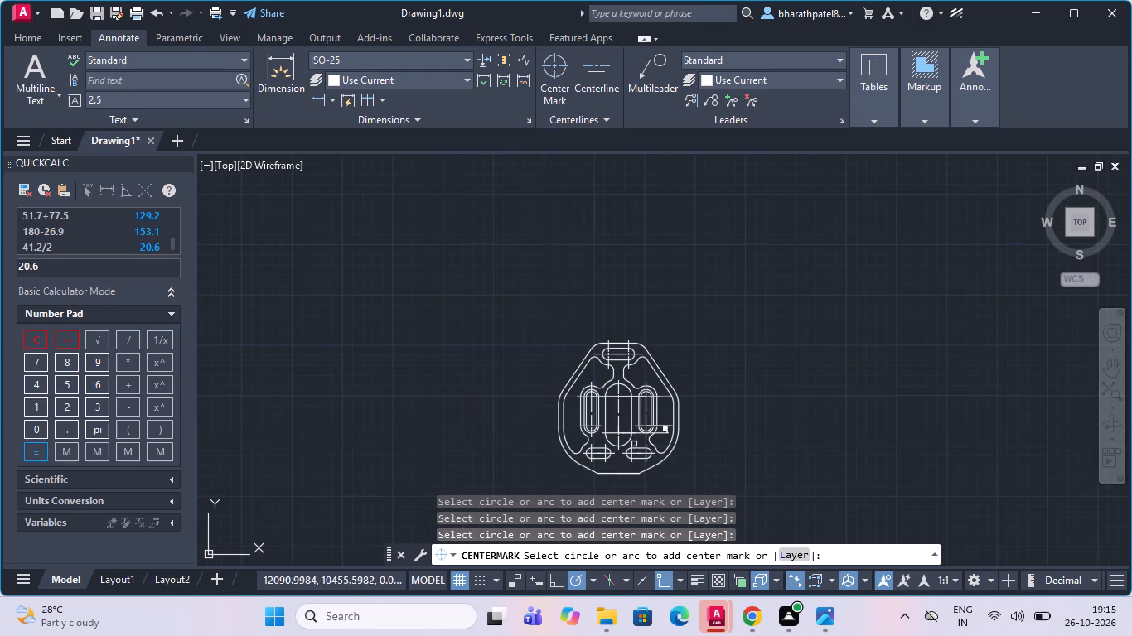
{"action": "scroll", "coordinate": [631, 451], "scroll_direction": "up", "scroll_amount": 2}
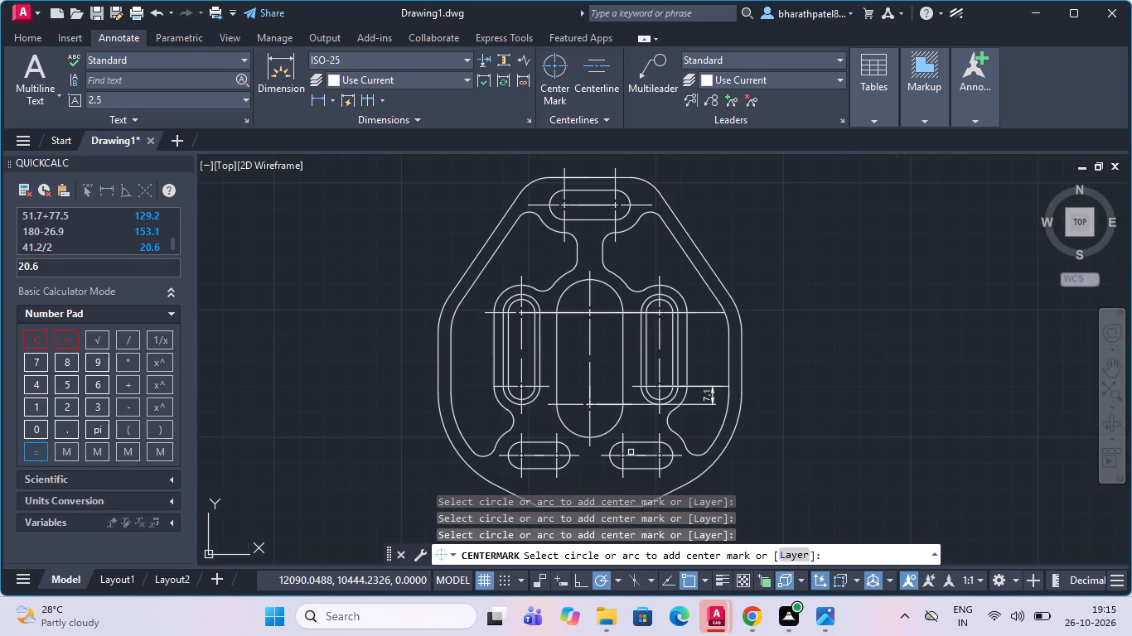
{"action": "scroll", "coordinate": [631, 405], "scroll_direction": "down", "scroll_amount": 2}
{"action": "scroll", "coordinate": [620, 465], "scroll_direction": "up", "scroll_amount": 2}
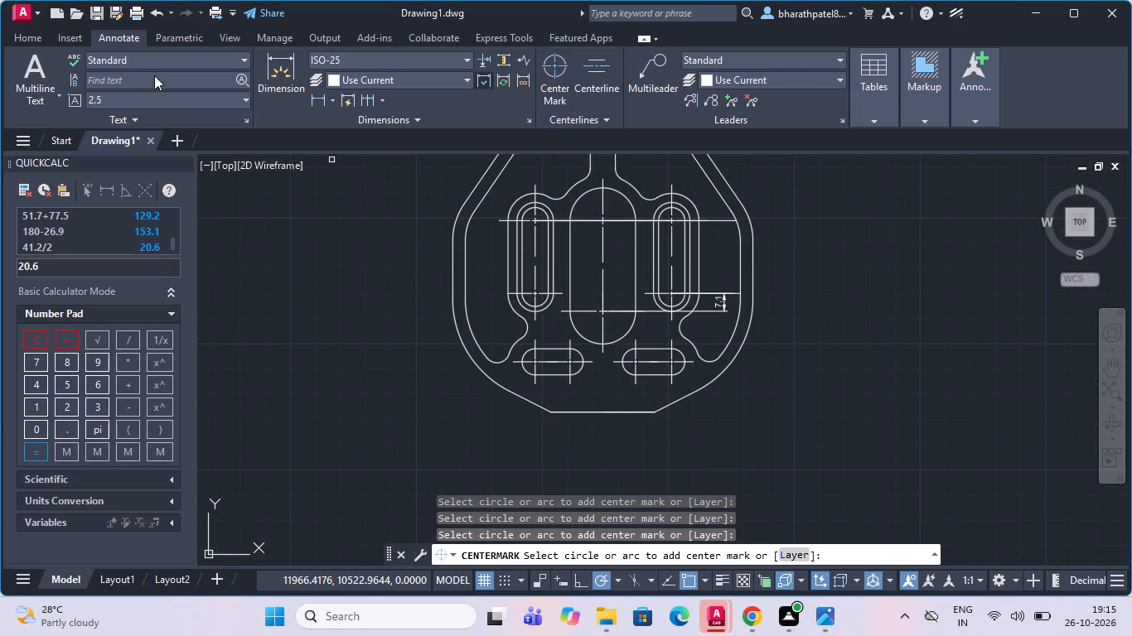
Add a linear dimension between the inner center marks of the two lower horizontal slots, placed below the plate.
{"action": "left_click", "coordinate": [27, 34]}
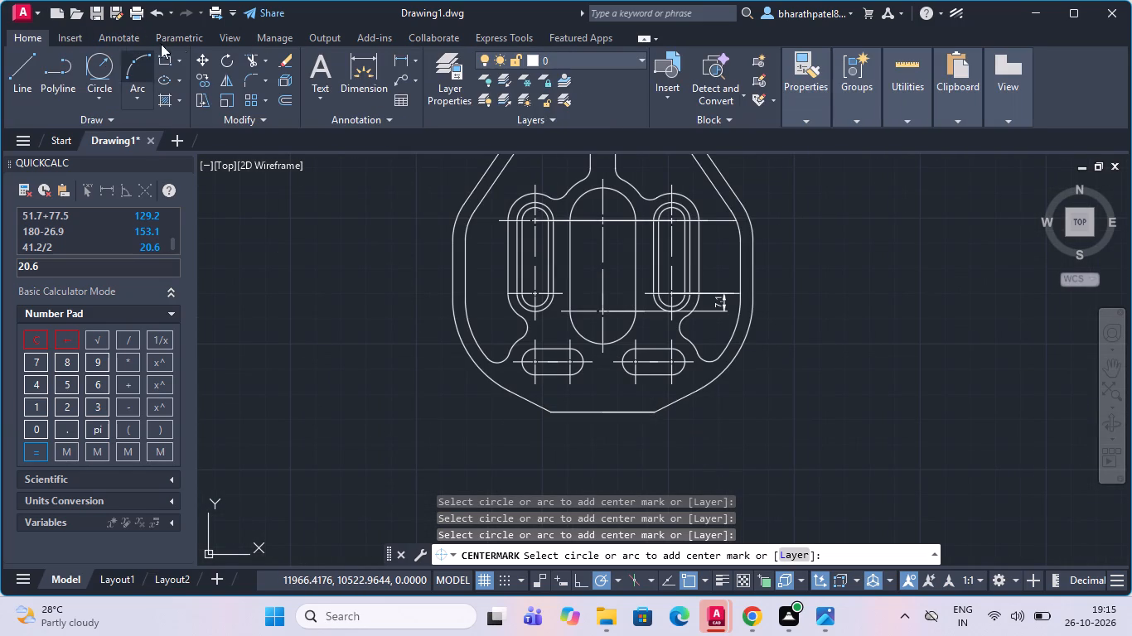
{"action": "left_click", "coordinate": [409, 57]}
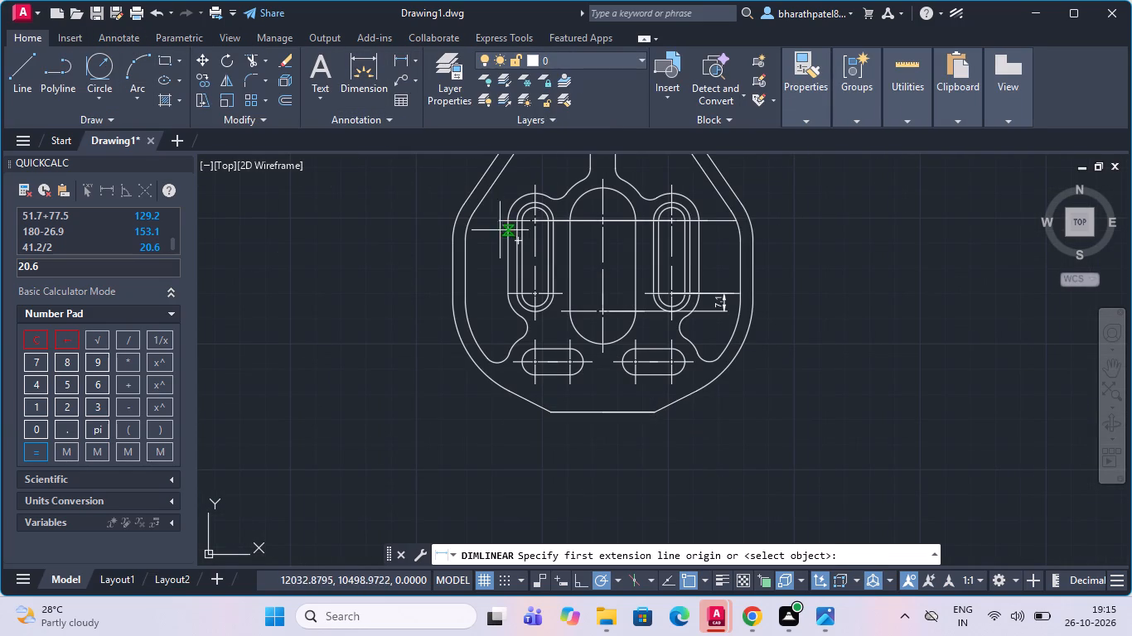
{"action": "scroll", "coordinate": [628, 364], "scroll_direction": "up", "scroll_amount": 3}
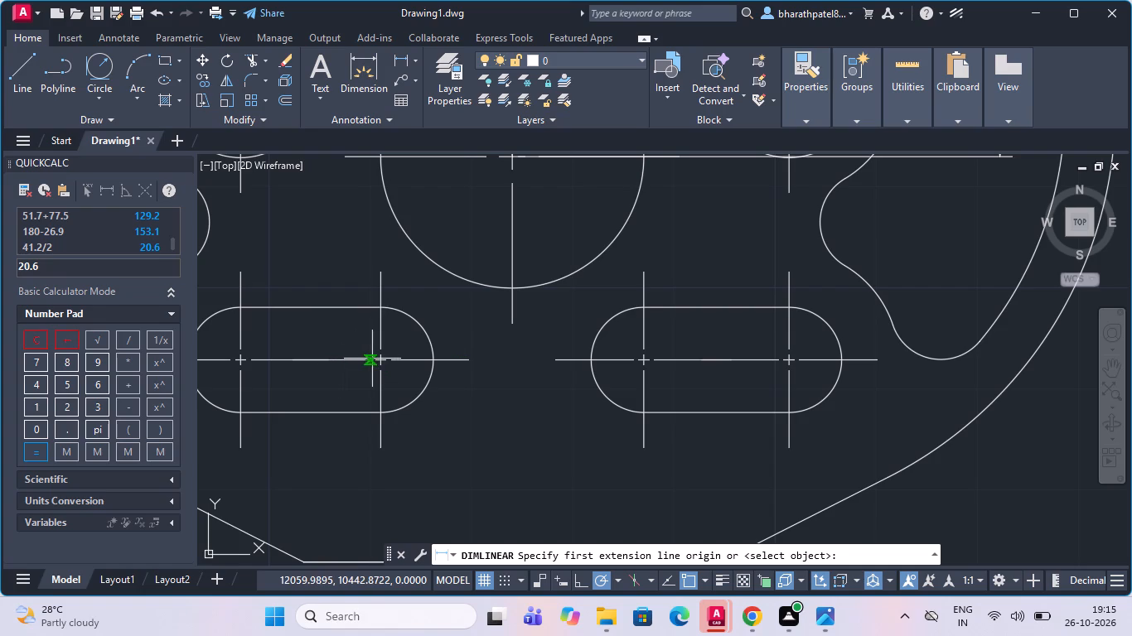
{"action": "scroll", "coordinate": [378, 358], "scroll_direction": "up", "scroll_amount": 2}
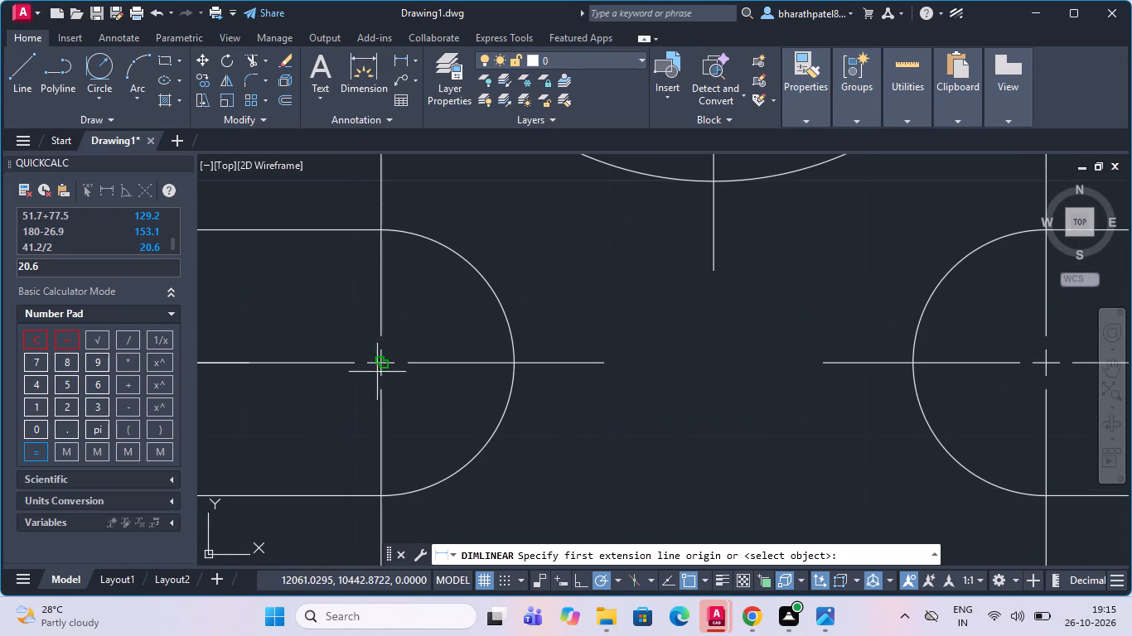
{"action": "left_click", "coordinate": [379, 364]}
{"action": "scroll", "coordinate": [379, 364], "scroll_direction": "down", "scroll_amount": 3}
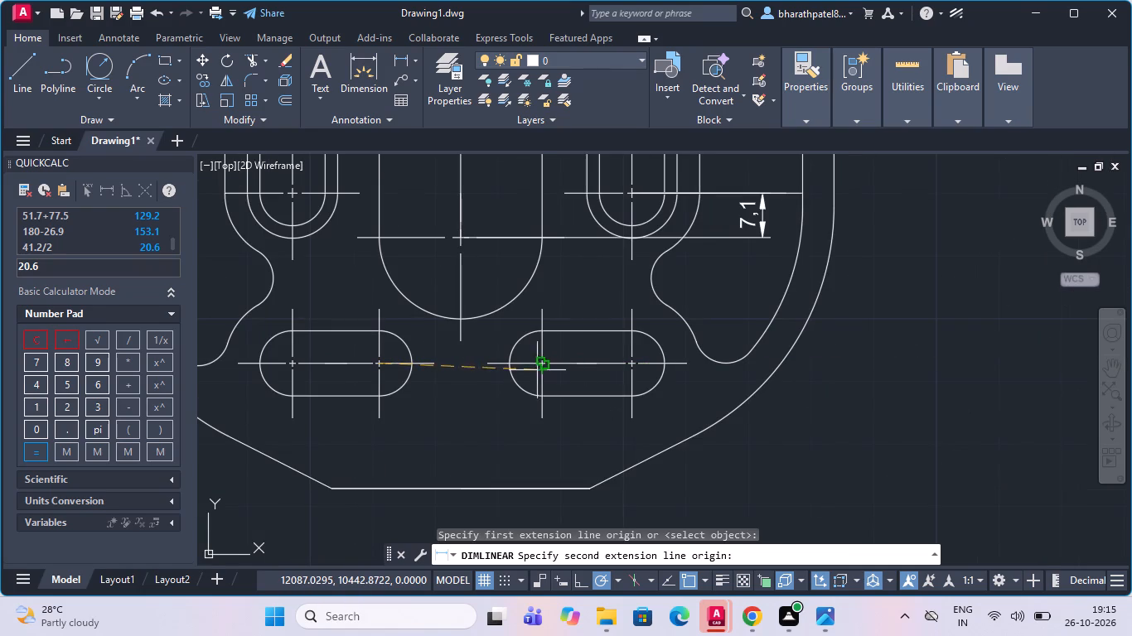
{"action": "scroll", "coordinate": [531, 378], "scroll_direction": "up", "scroll_amount": 3}
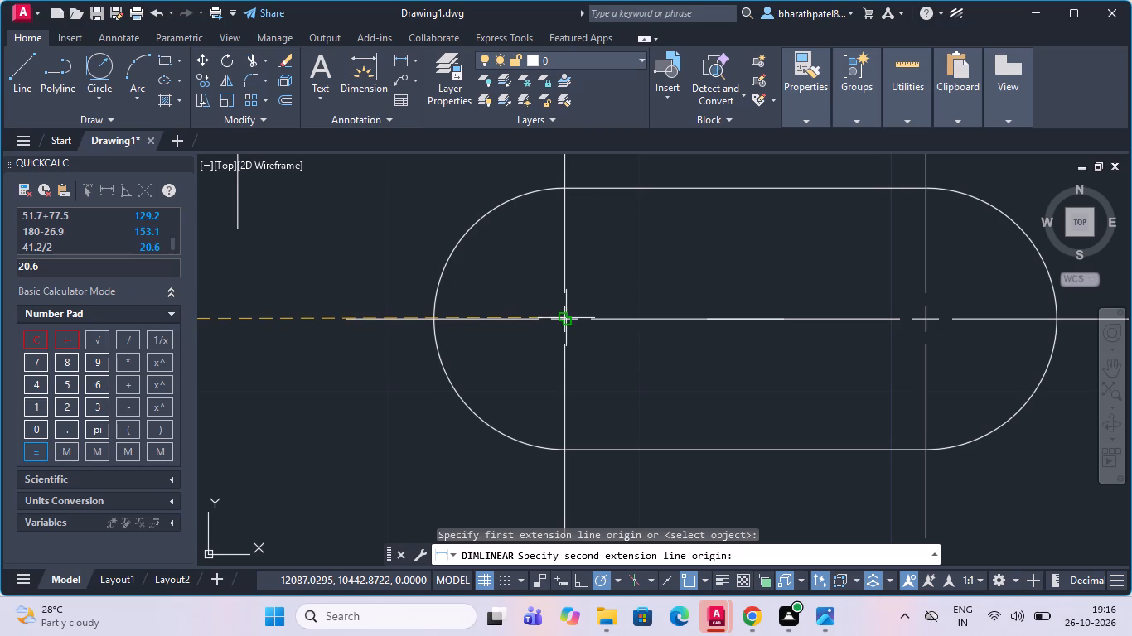
{"action": "scroll", "coordinate": [564, 321], "scroll_direction": "up", "scroll_amount": 4}
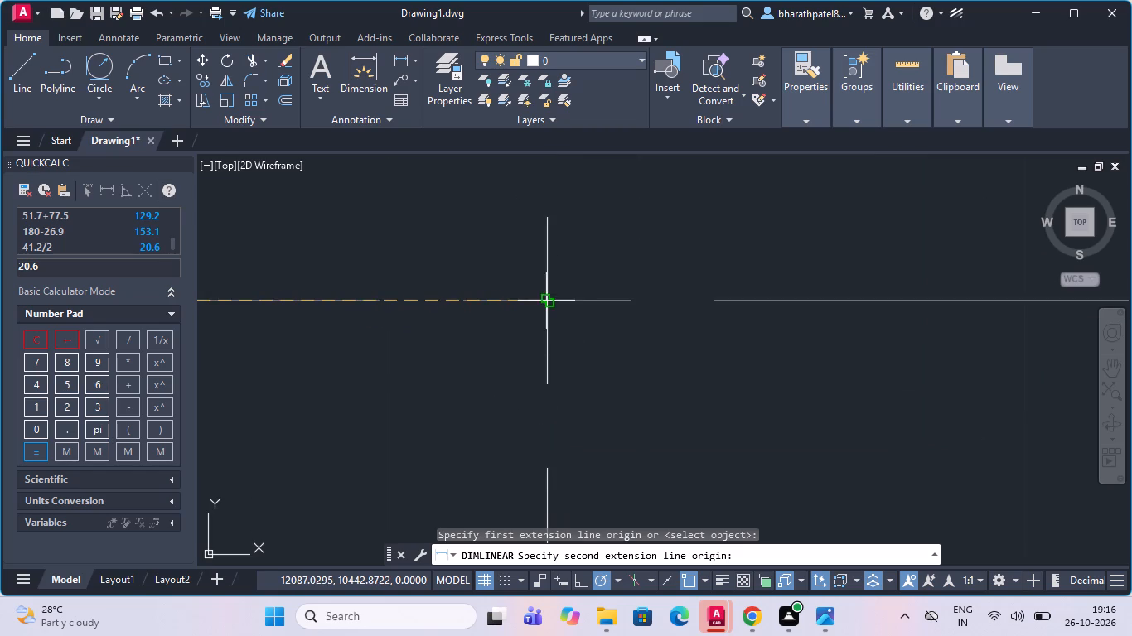
{"action": "left_click", "coordinate": [547, 301]}
{"action": "scroll", "coordinate": [548, 301], "scroll_direction": "down", "scroll_amount": 9}
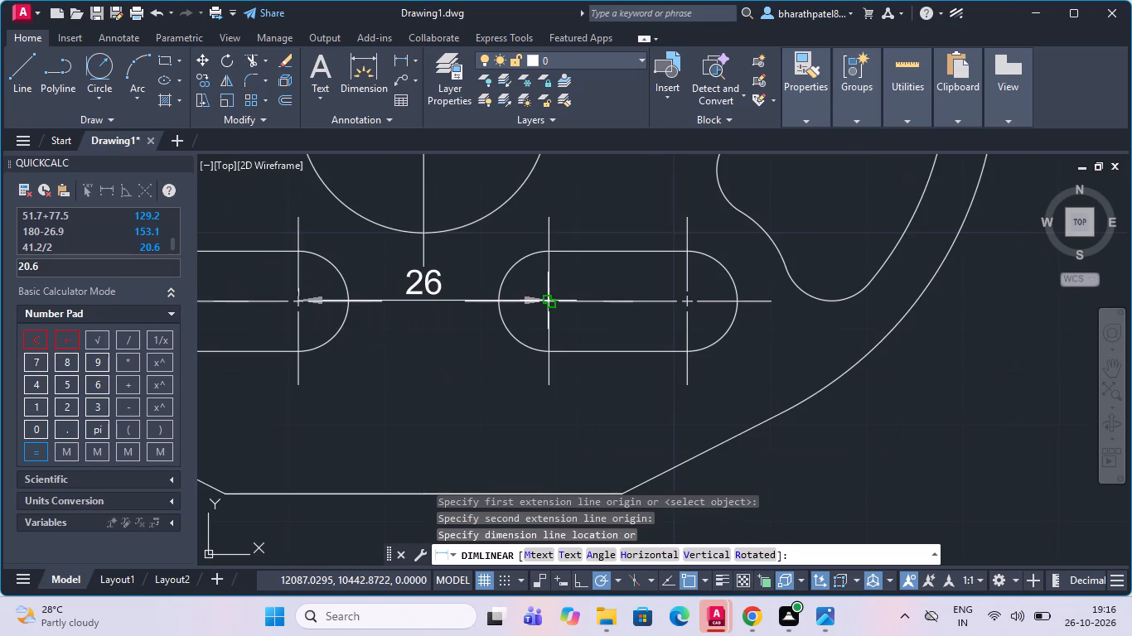
{"action": "scroll", "coordinate": [548, 301], "scroll_direction": "down", "scroll_amount": 2}
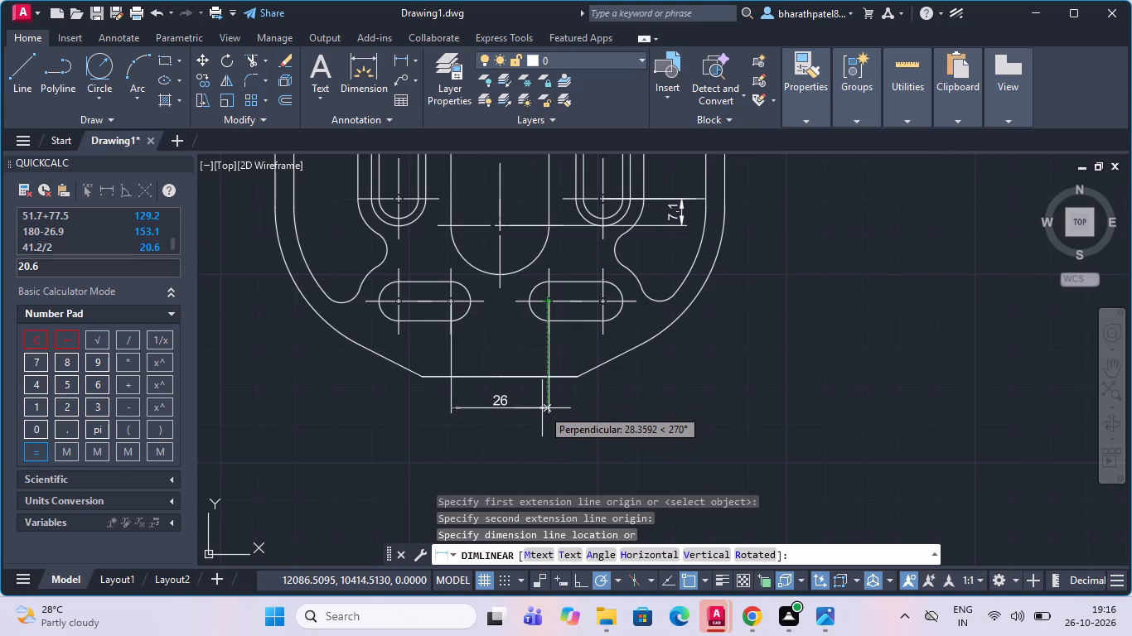
{"action": "left_click", "coordinate": [542, 406]}
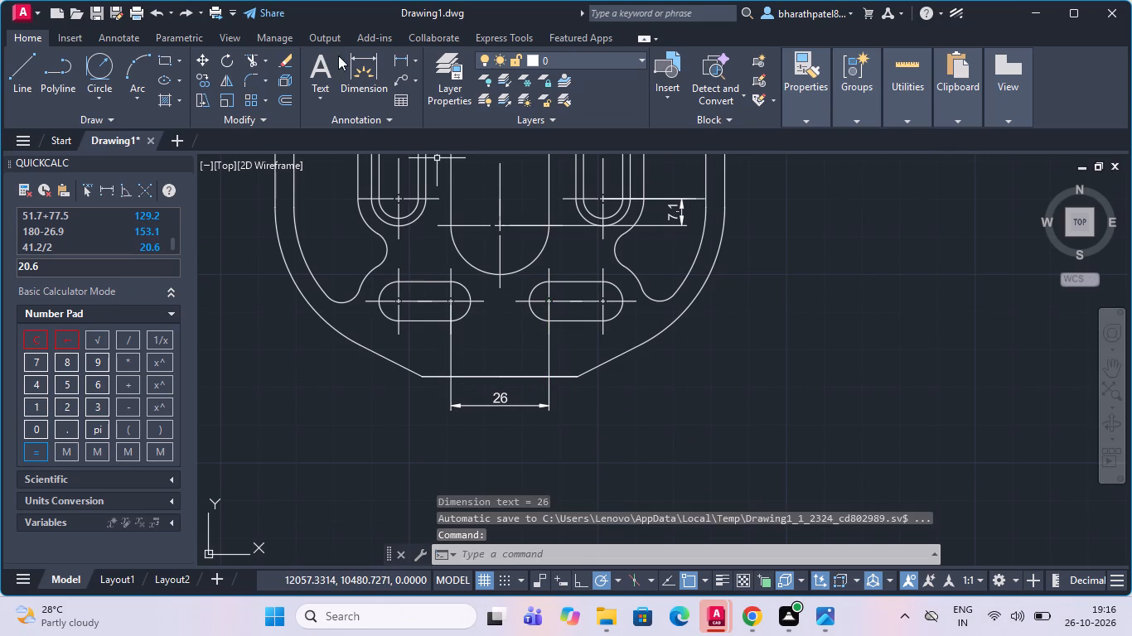
Add a linear dimension across the plate's flat bottom edge, placed below the slot spacing dimension.
{"action": "left_click", "coordinate": [412, 63]}
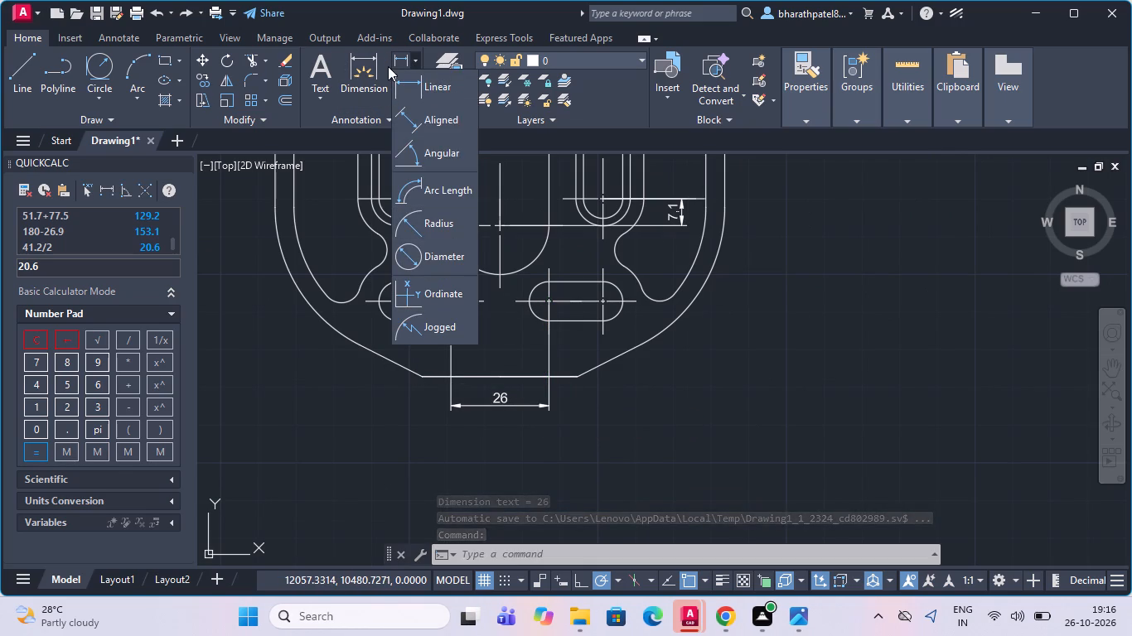
{"action": "left_click", "coordinate": [415, 89]}
{"action": "left_click", "coordinate": [421, 380]}
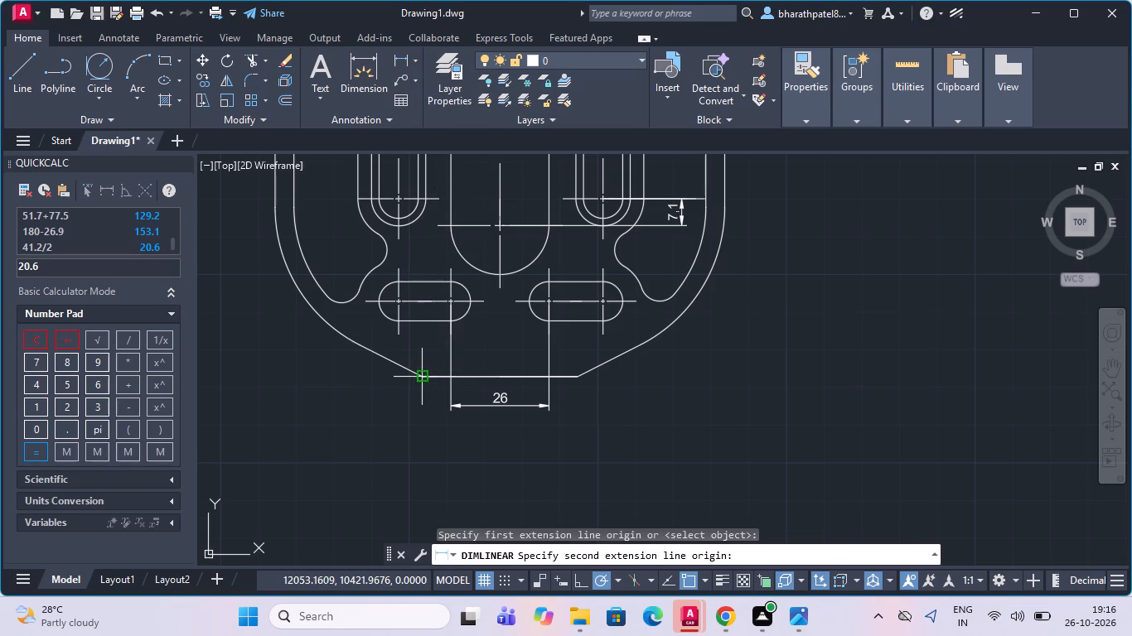
{"action": "left_click", "coordinate": [577, 378]}
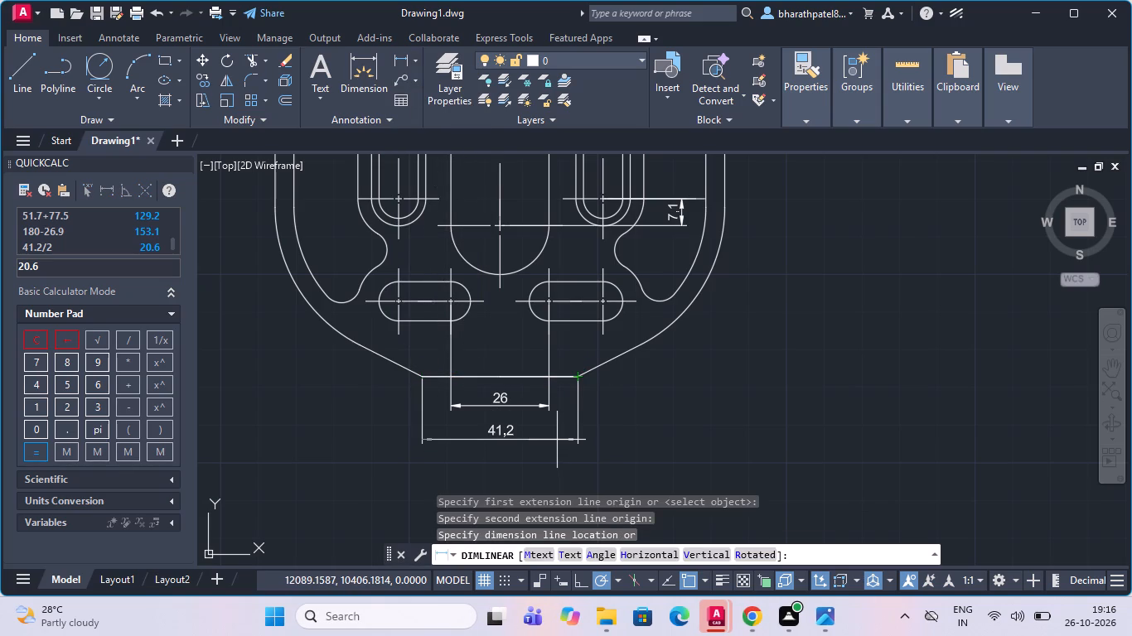
{"action": "left_click", "coordinate": [557, 436]}
Add a linear dimension for the plate's overall width between its outermost side edges, placed below the bottom-edge dimension.
{"action": "scroll", "coordinate": [552, 389], "scroll_direction": "down", "scroll_amount": 1}
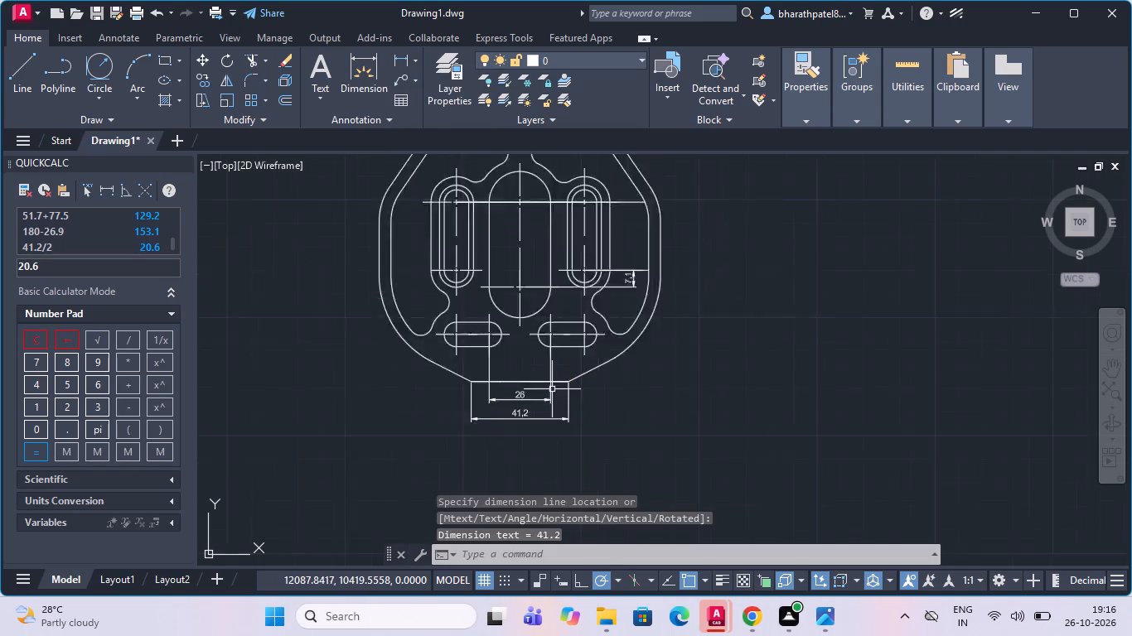
{"action": "scroll", "coordinate": [552, 389], "scroll_direction": "down", "scroll_amount": 1}
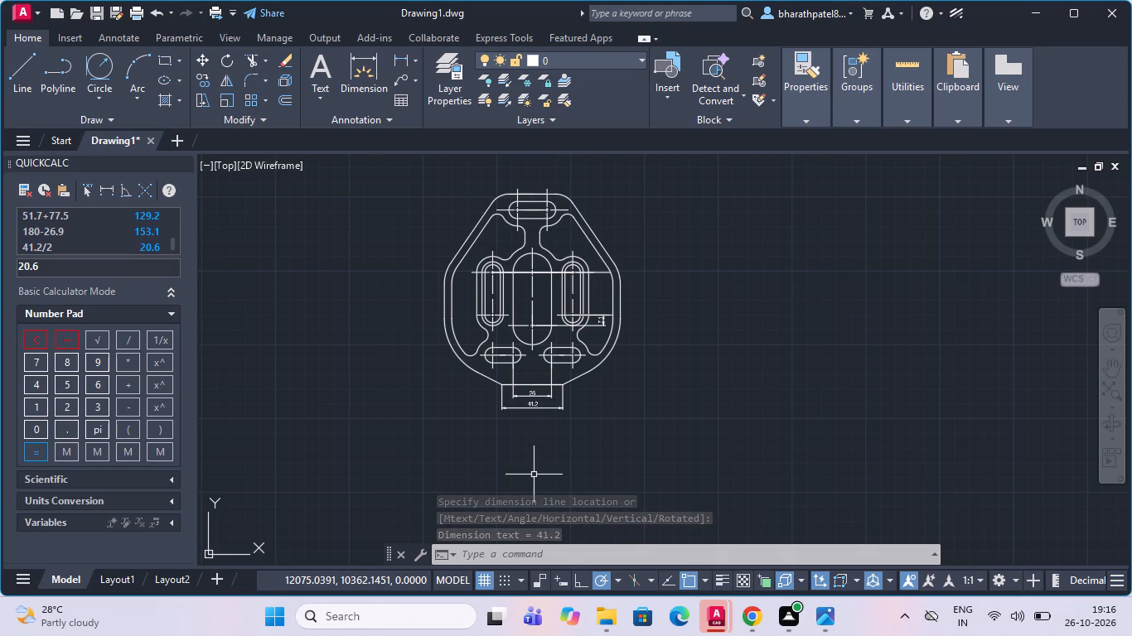
{"action": "left_click", "coordinate": [396, 61]}
{"action": "scroll", "coordinate": [423, 316], "scroll_direction": "up", "scroll_amount": 3}
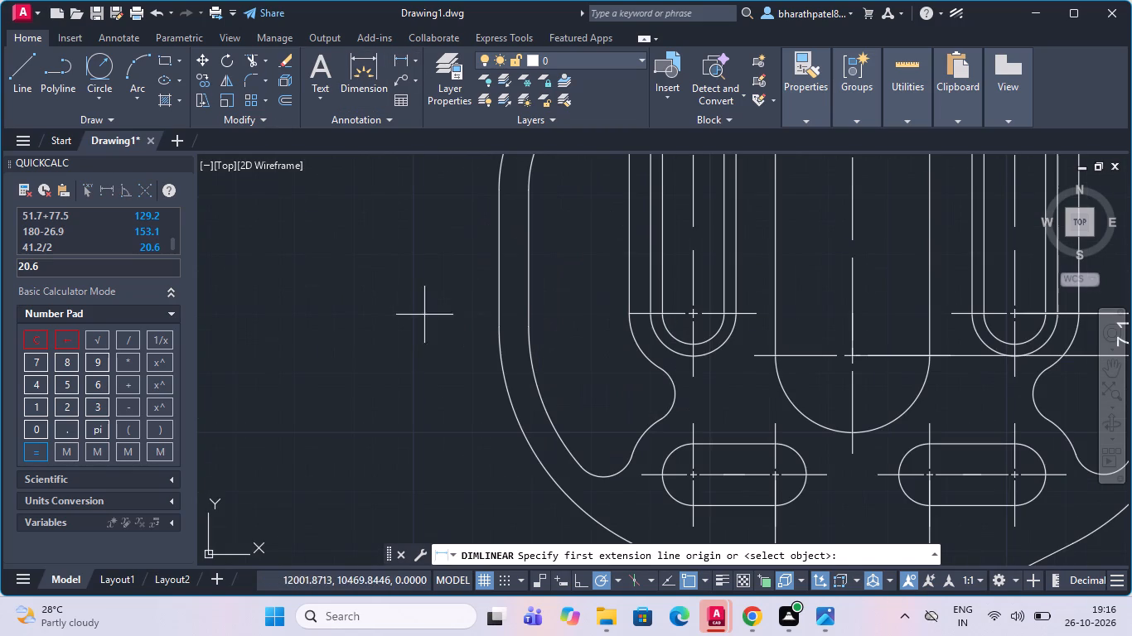
{"action": "left_click", "coordinate": [502, 257]}
{"action": "scroll", "coordinate": [502, 257], "scroll_direction": "down", "scroll_amount": 5}
{"action": "scroll", "coordinate": [586, 271], "scroll_direction": "up", "scroll_amount": 3}
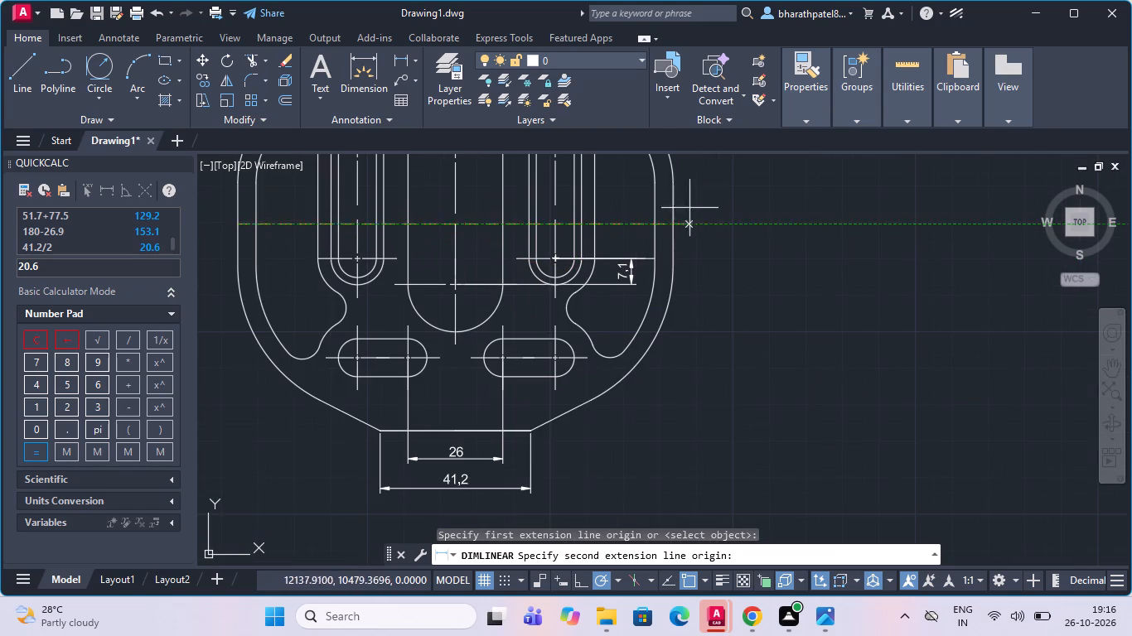
{"action": "left_click", "coordinate": [677, 225]}
{"action": "scroll", "coordinate": [677, 225], "scroll_direction": "down", "scroll_amount": 3}
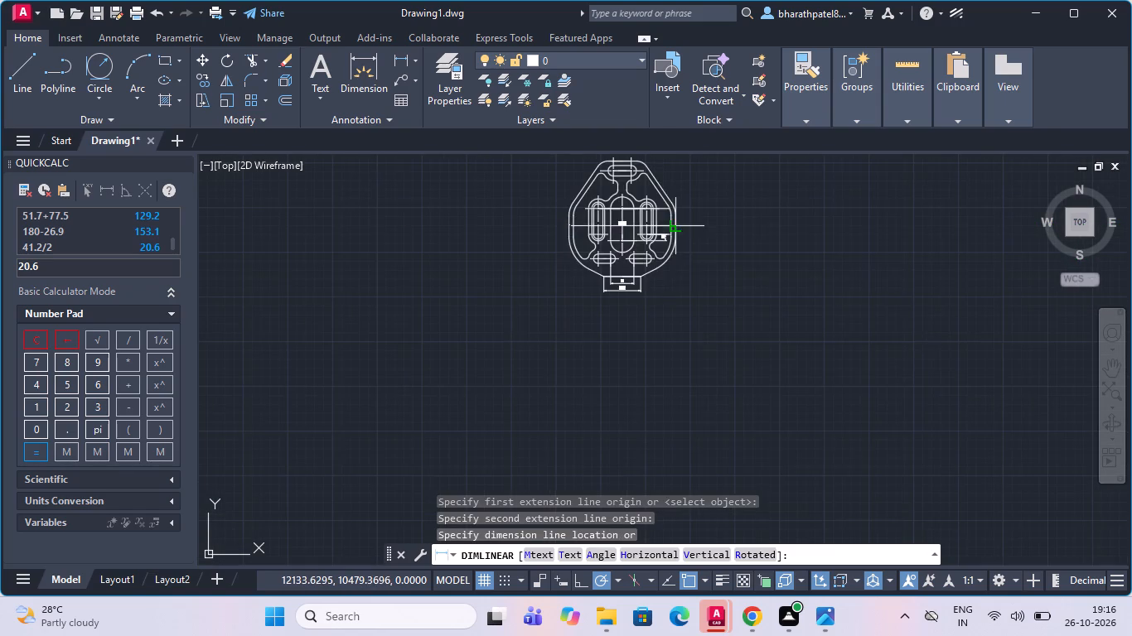
{"action": "scroll", "coordinate": [675, 291], "scroll_direction": "up", "scroll_amount": 4}
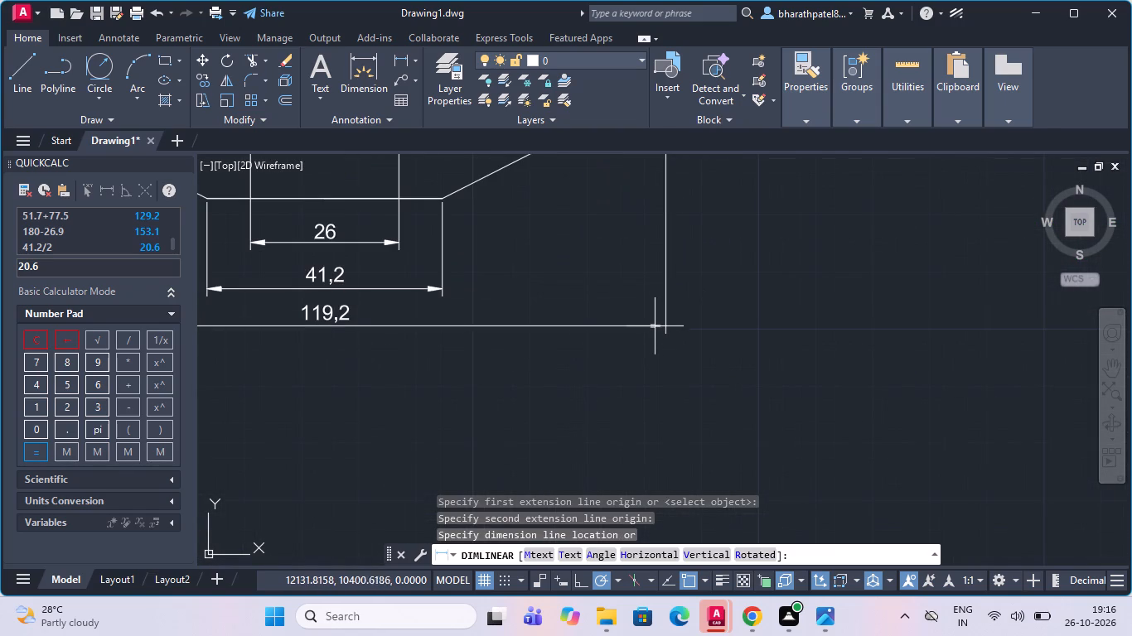
{"action": "left_click", "coordinate": [653, 332]}
{"action": "scroll", "coordinate": [654, 335], "scroll_direction": "down", "scroll_amount": 3}
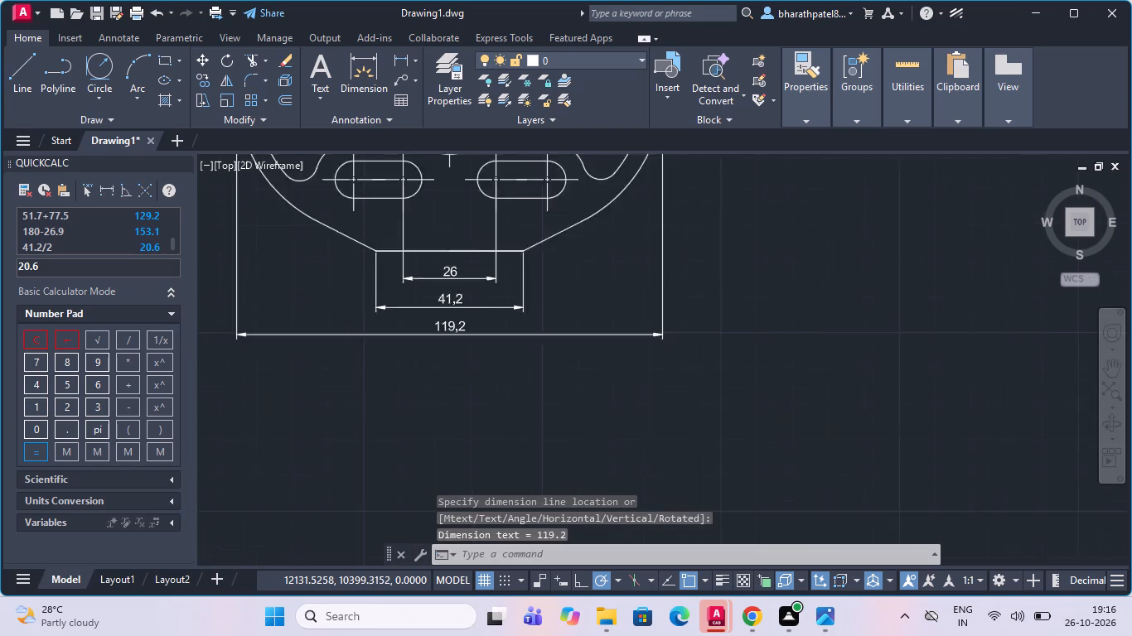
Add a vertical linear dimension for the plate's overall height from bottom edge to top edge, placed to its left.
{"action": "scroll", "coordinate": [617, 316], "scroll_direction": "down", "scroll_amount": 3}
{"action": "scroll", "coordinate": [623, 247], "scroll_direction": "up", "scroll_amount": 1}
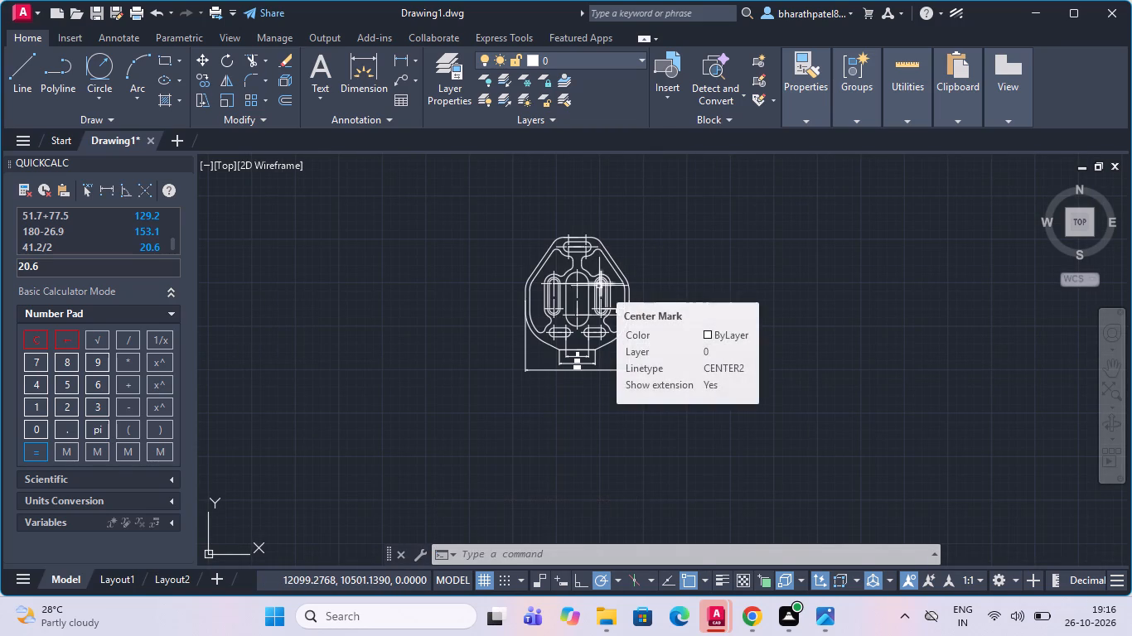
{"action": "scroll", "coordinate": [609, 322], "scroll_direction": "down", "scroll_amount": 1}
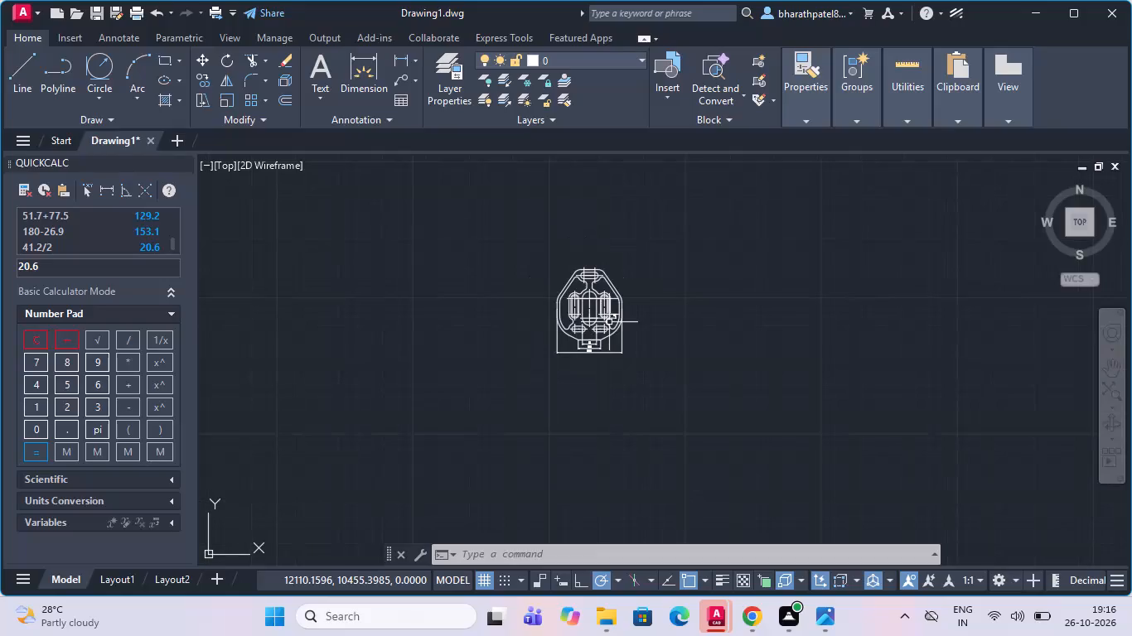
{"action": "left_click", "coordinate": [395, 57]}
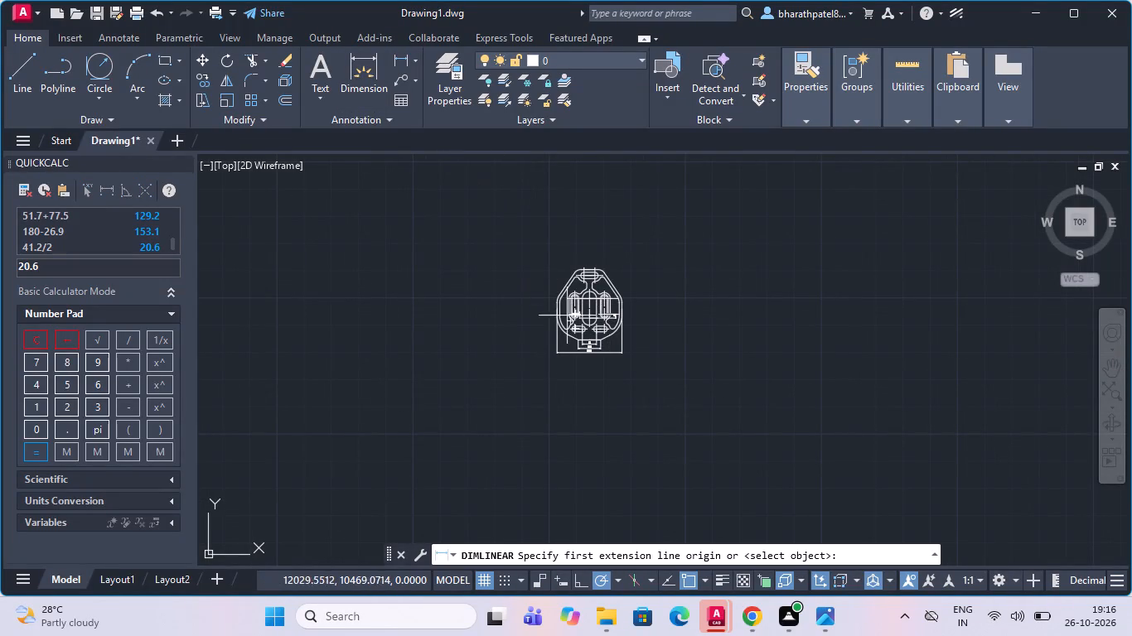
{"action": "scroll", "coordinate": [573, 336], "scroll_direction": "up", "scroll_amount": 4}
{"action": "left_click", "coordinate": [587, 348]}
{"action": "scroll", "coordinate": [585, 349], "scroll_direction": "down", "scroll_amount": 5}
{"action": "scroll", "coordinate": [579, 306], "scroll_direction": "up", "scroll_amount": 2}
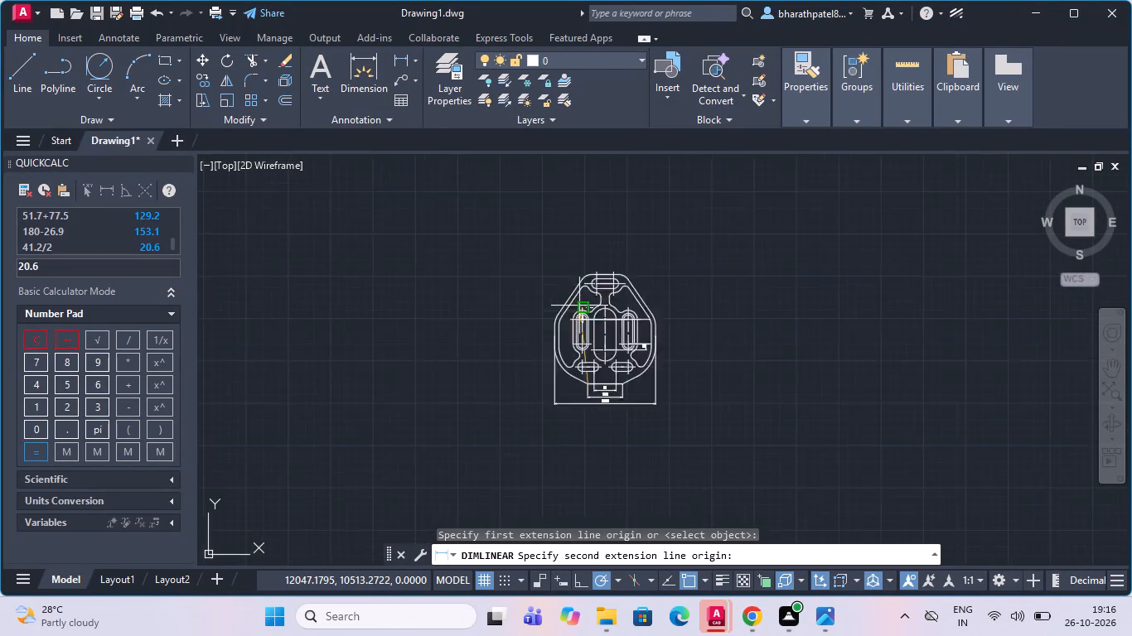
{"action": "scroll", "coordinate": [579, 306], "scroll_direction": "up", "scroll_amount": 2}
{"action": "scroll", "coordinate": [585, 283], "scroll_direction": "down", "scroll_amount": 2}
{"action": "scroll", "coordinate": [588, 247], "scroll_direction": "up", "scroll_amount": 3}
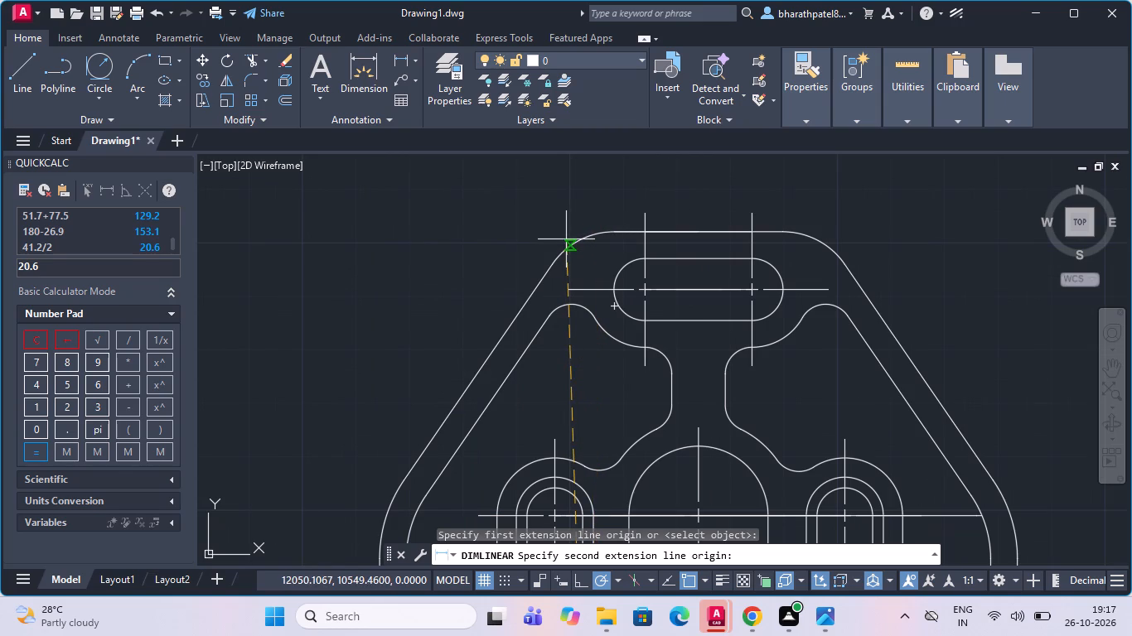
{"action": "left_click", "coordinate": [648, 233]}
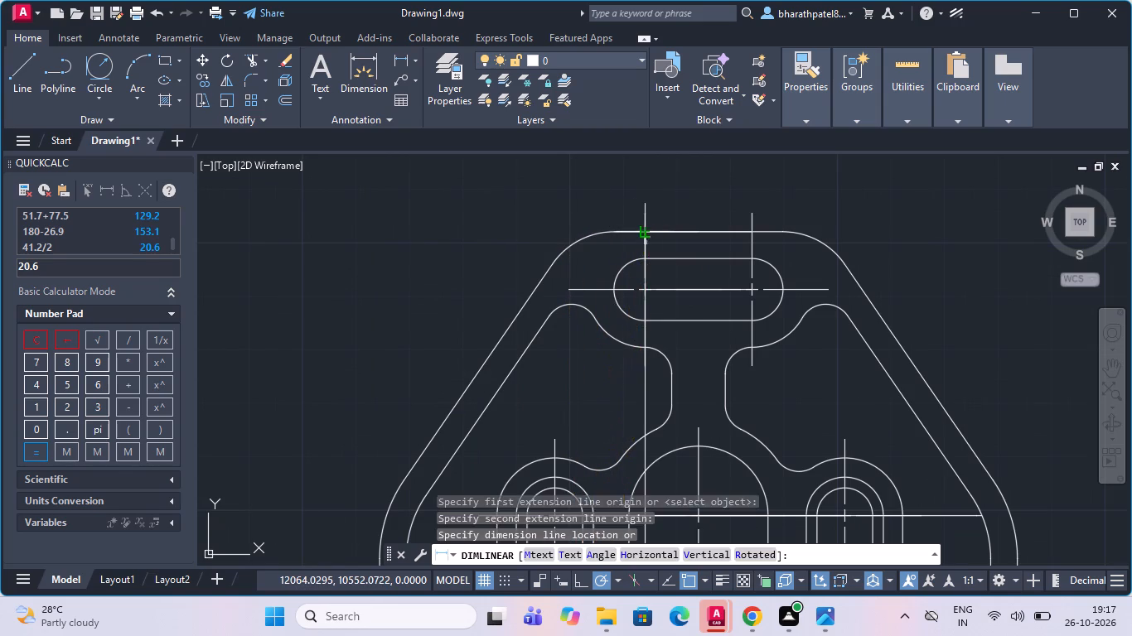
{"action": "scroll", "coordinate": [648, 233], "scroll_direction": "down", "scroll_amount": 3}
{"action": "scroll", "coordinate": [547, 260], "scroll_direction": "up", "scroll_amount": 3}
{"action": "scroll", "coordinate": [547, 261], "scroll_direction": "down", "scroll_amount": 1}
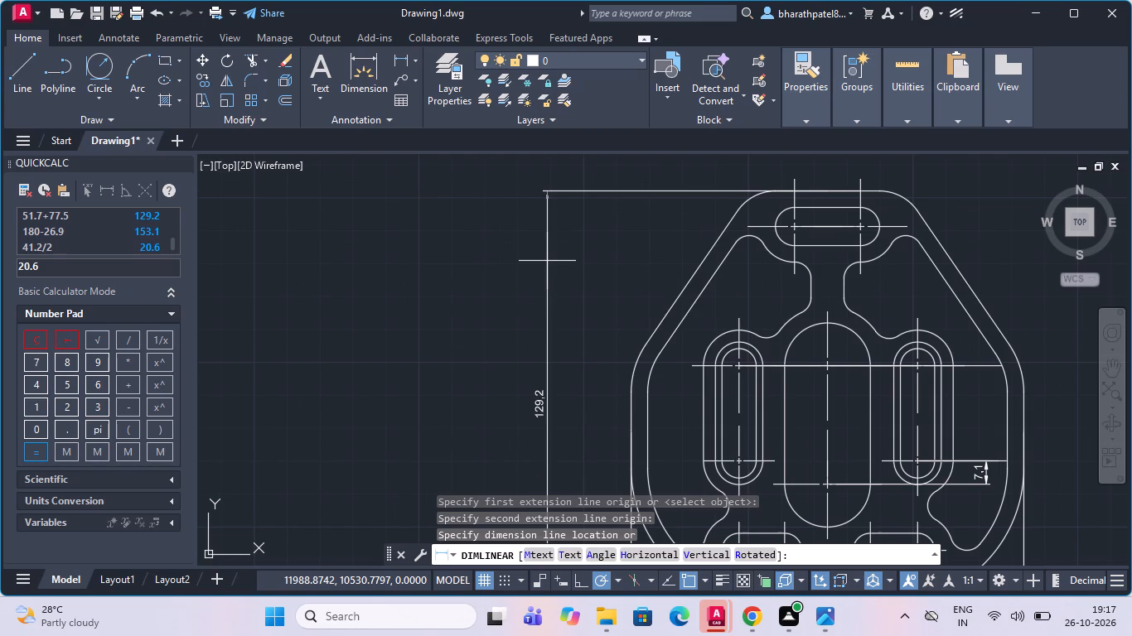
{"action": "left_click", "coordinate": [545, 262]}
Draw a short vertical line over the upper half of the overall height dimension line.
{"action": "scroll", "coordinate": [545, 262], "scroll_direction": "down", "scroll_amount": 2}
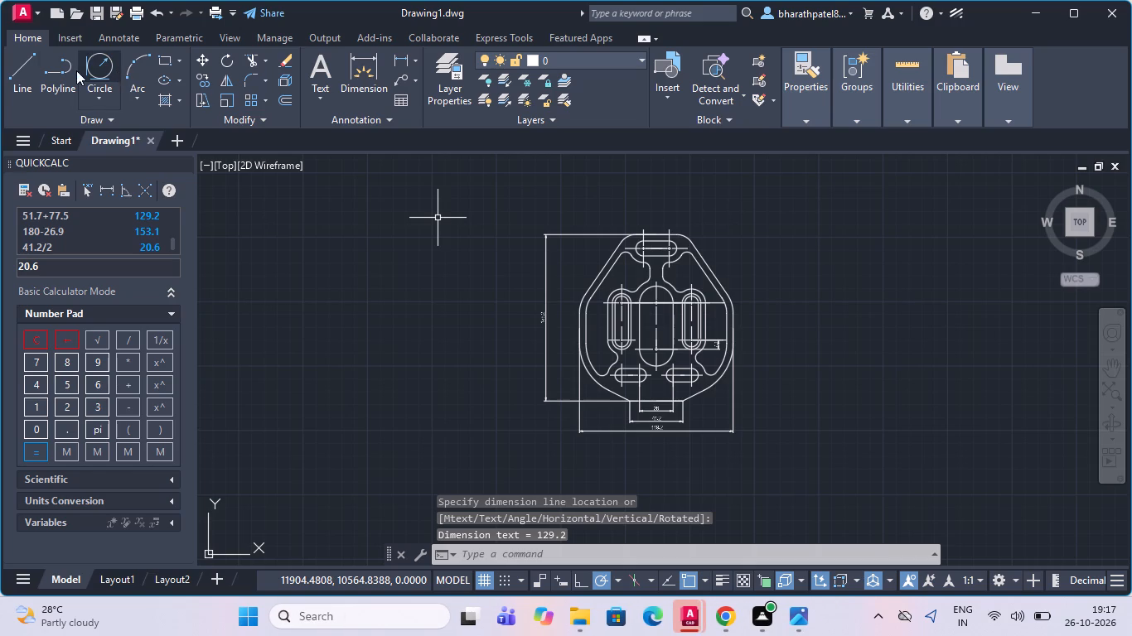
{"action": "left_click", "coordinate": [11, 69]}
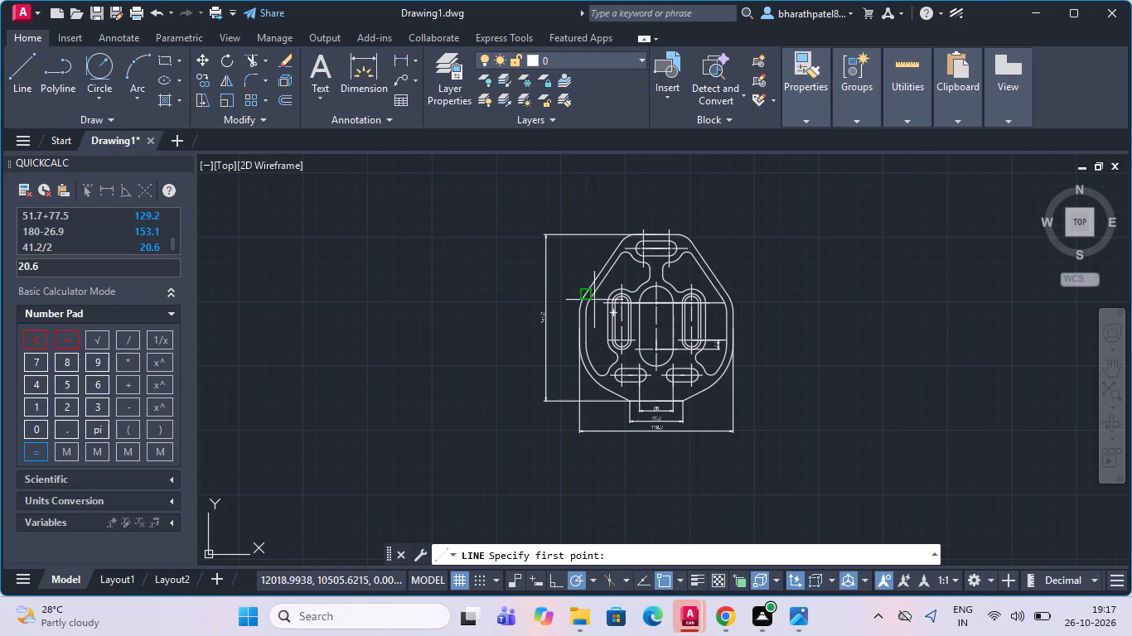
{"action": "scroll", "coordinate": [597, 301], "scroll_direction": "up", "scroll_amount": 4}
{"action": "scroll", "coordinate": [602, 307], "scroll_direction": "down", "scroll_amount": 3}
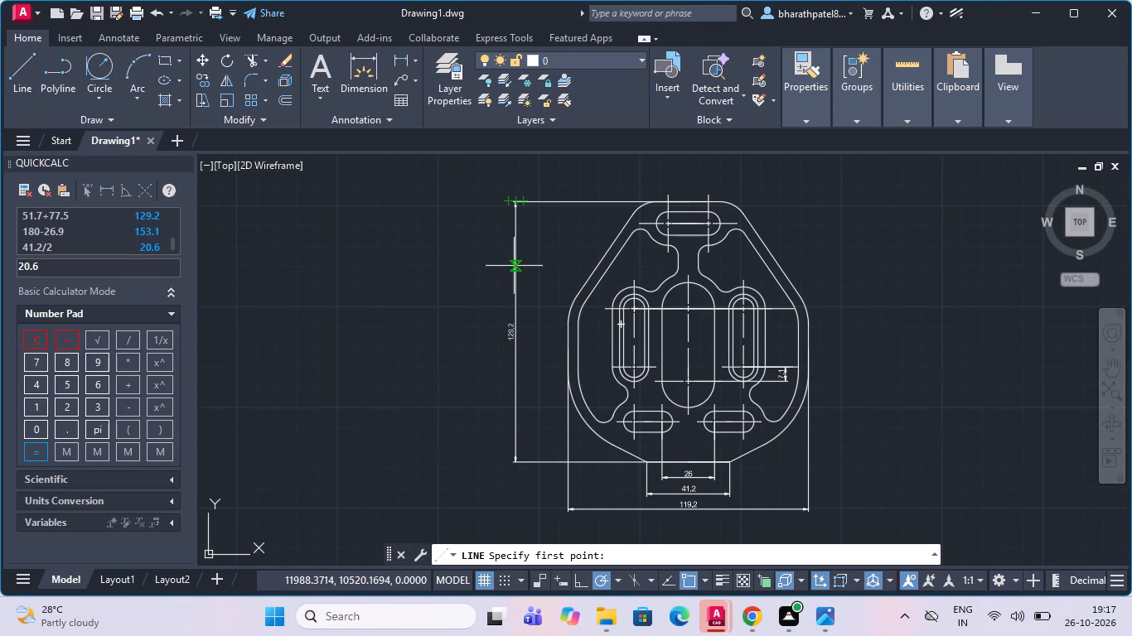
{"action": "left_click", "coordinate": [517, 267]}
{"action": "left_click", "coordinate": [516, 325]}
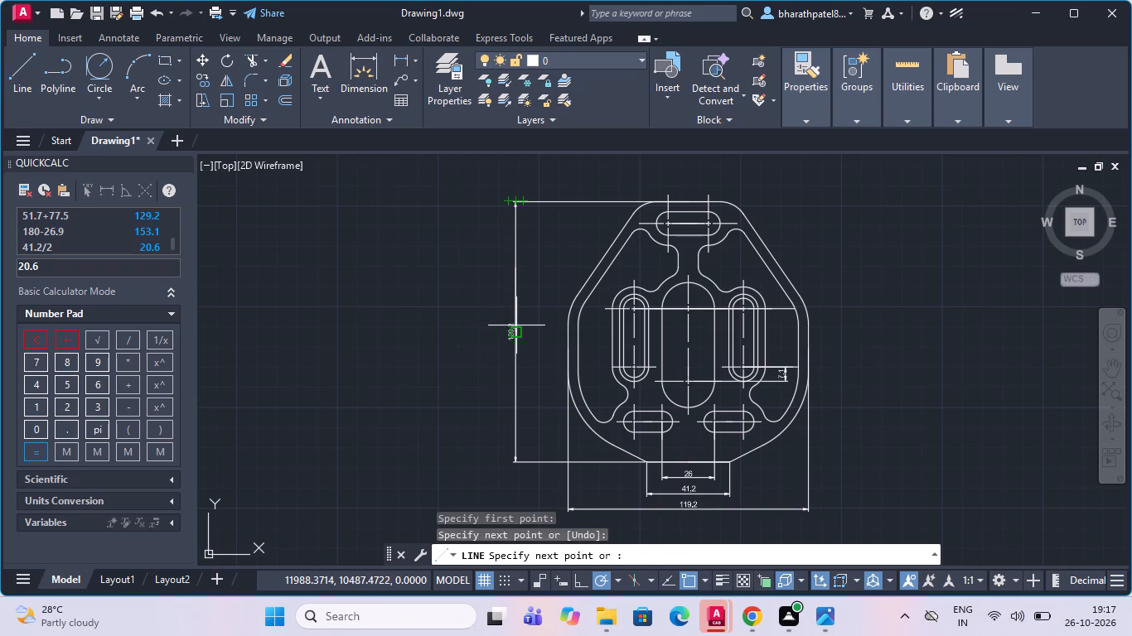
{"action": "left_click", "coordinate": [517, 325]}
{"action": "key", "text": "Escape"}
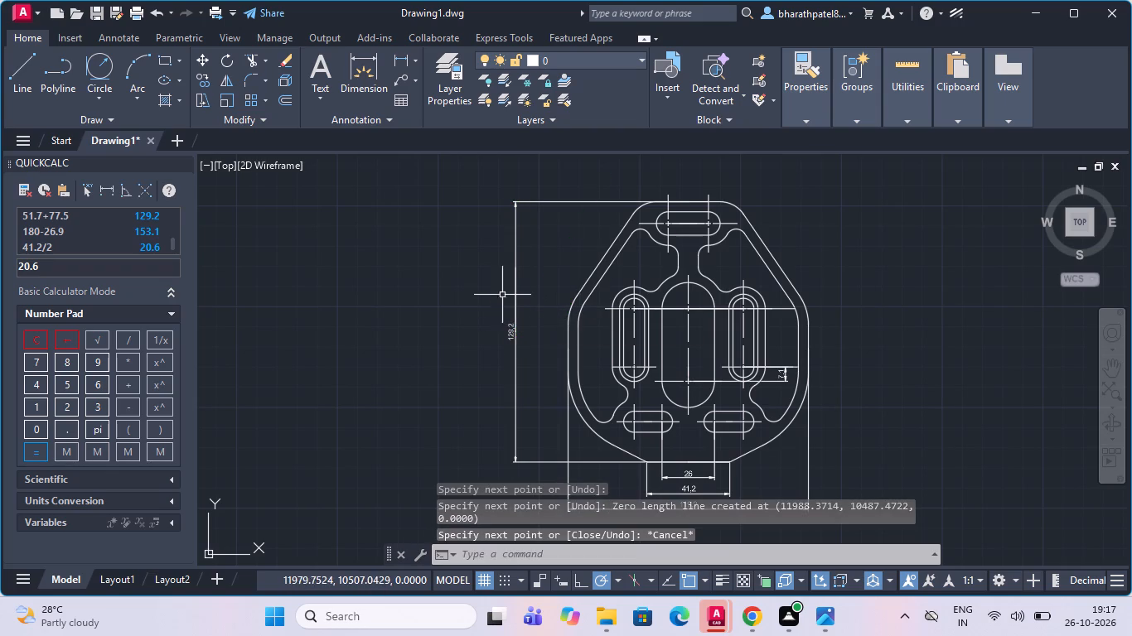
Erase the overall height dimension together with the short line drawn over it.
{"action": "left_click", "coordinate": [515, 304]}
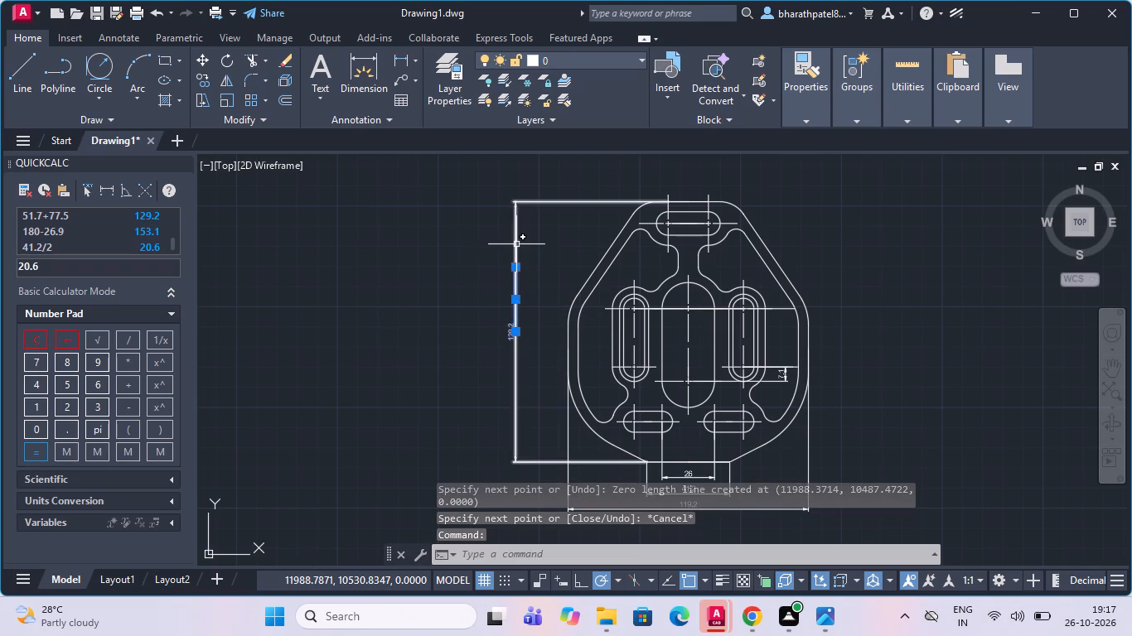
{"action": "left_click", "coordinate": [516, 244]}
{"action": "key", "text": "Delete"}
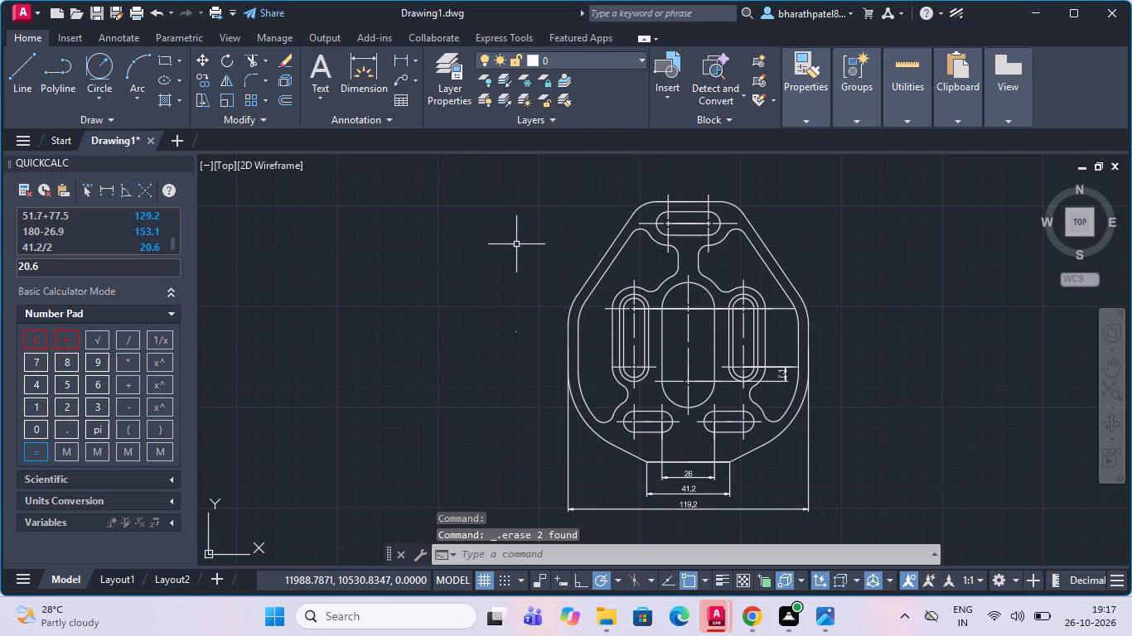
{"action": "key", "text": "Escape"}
Erase the tiny stray object left in the empty area beside the plate's left edge.
{"action": "left_click", "coordinate": [434, 306]}
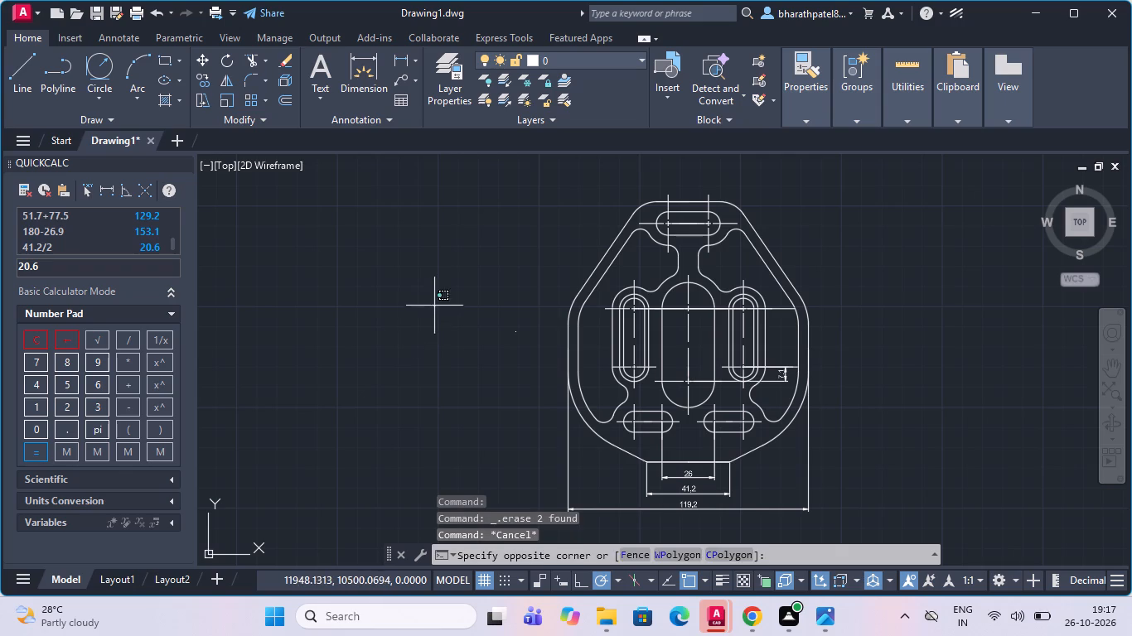
{"action": "left_click", "coordinate": [531, 385]}
{"action": "key", "text": "Delete"}
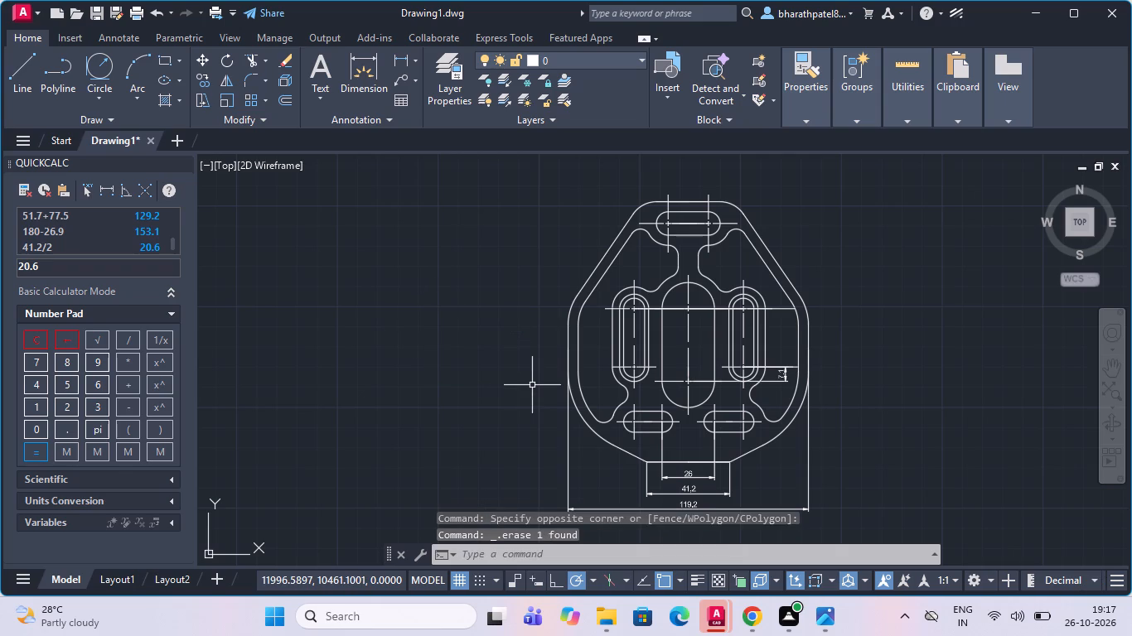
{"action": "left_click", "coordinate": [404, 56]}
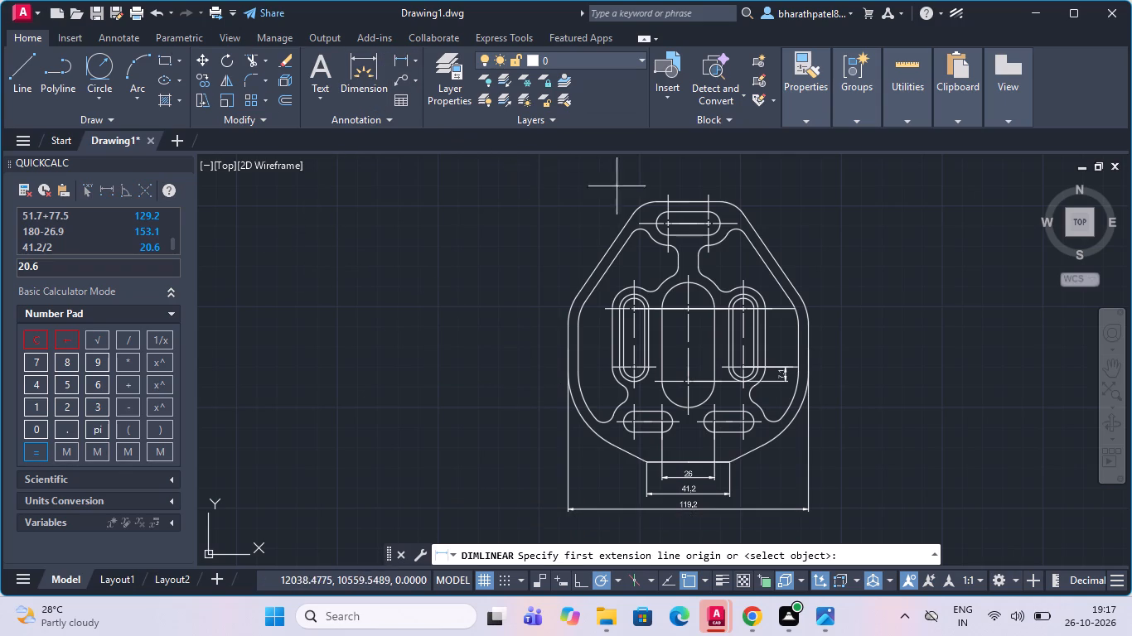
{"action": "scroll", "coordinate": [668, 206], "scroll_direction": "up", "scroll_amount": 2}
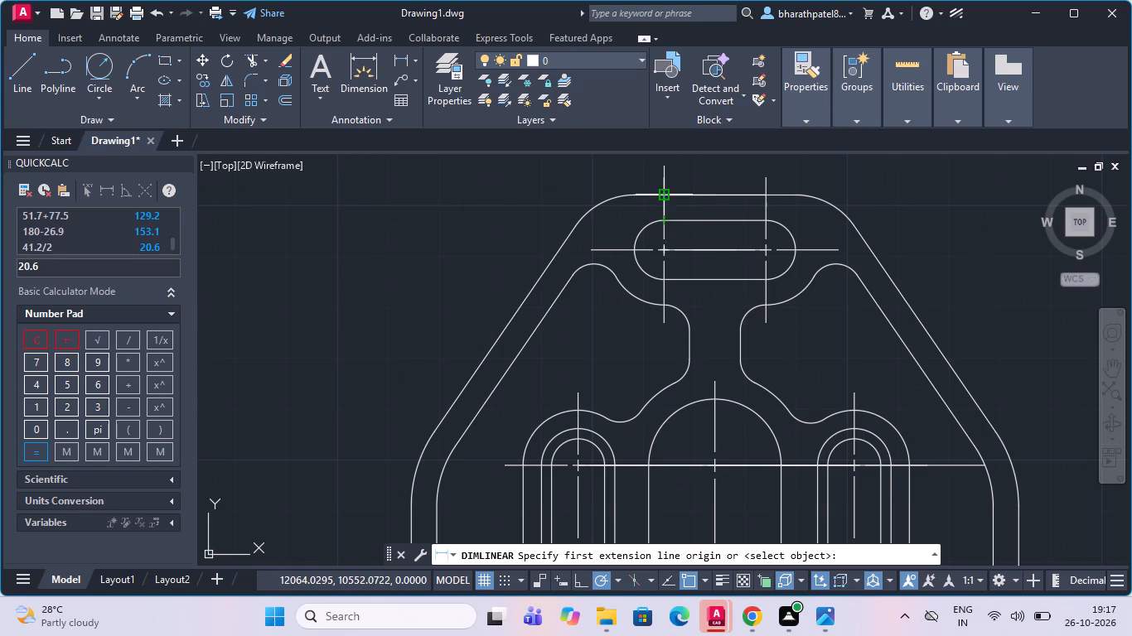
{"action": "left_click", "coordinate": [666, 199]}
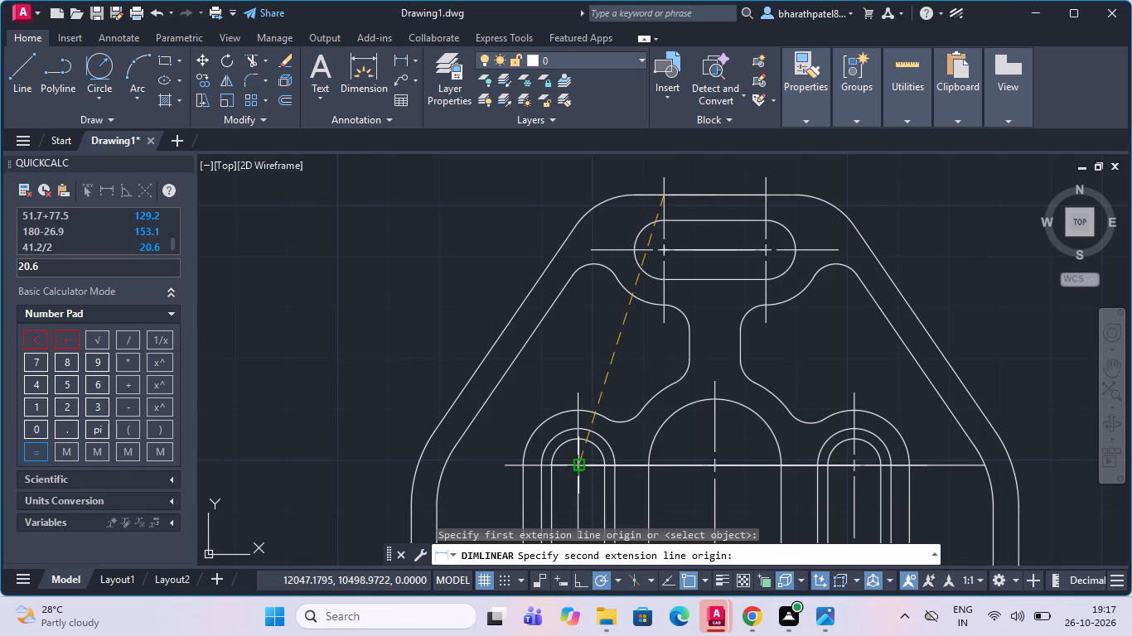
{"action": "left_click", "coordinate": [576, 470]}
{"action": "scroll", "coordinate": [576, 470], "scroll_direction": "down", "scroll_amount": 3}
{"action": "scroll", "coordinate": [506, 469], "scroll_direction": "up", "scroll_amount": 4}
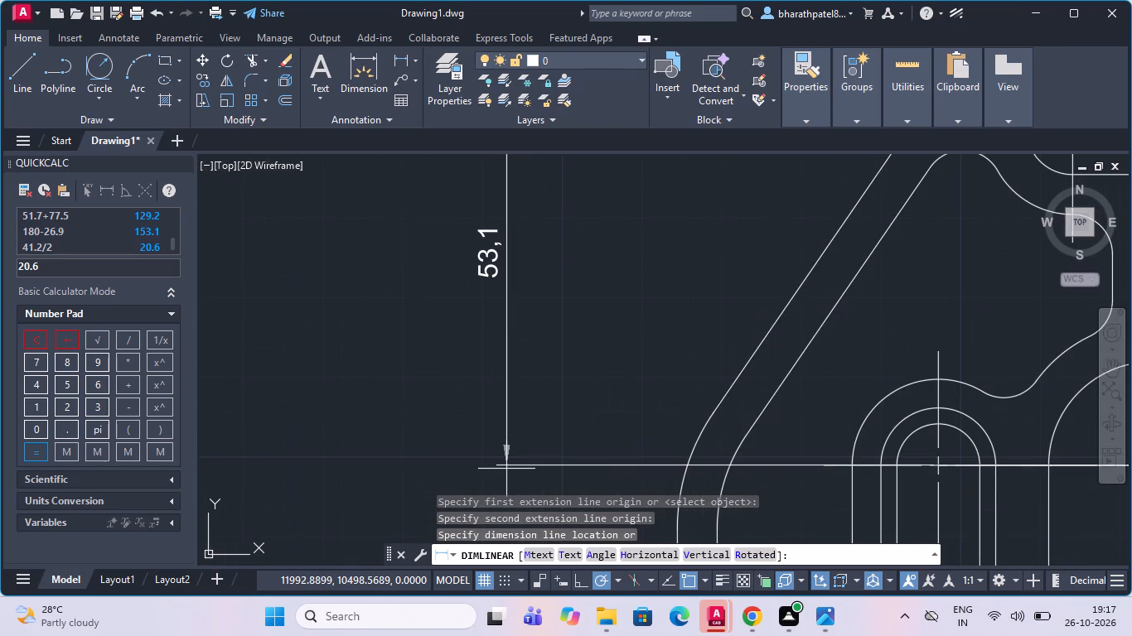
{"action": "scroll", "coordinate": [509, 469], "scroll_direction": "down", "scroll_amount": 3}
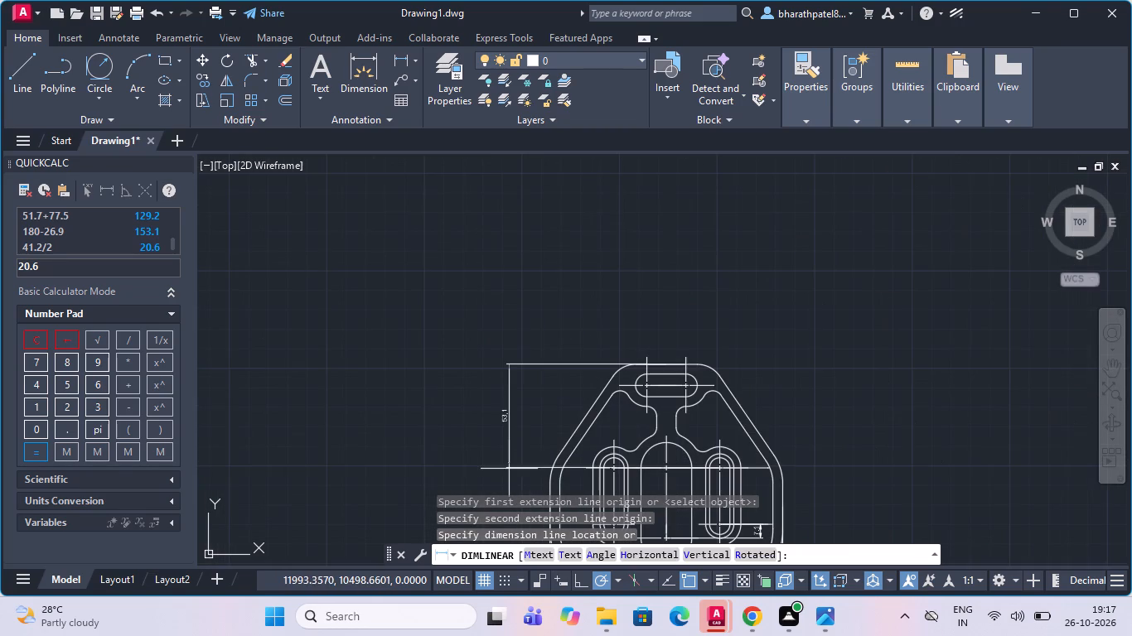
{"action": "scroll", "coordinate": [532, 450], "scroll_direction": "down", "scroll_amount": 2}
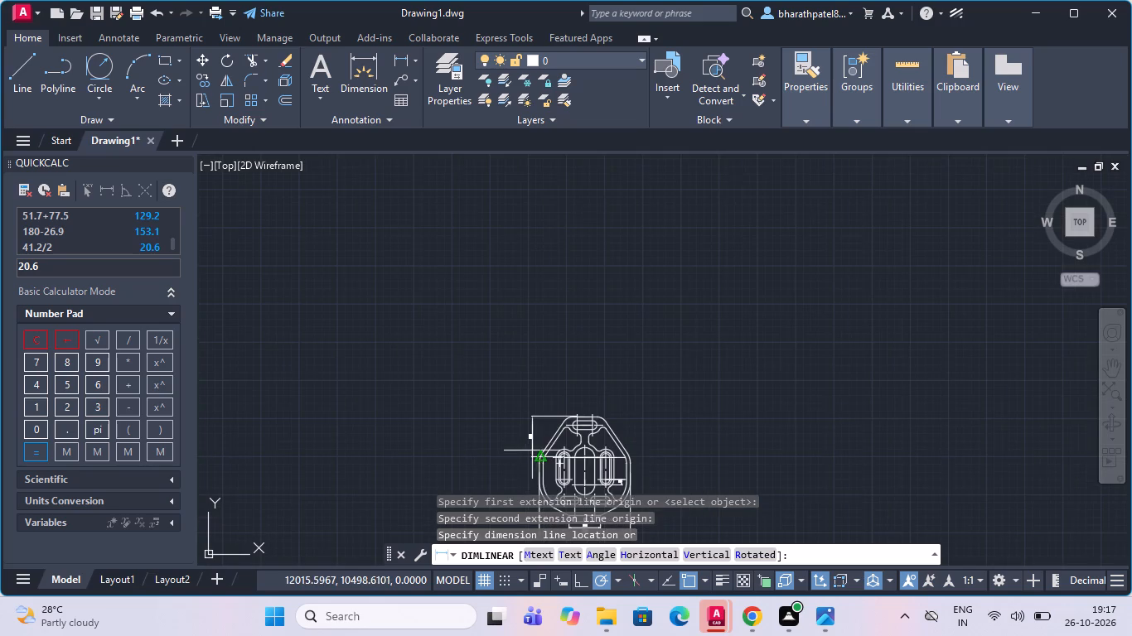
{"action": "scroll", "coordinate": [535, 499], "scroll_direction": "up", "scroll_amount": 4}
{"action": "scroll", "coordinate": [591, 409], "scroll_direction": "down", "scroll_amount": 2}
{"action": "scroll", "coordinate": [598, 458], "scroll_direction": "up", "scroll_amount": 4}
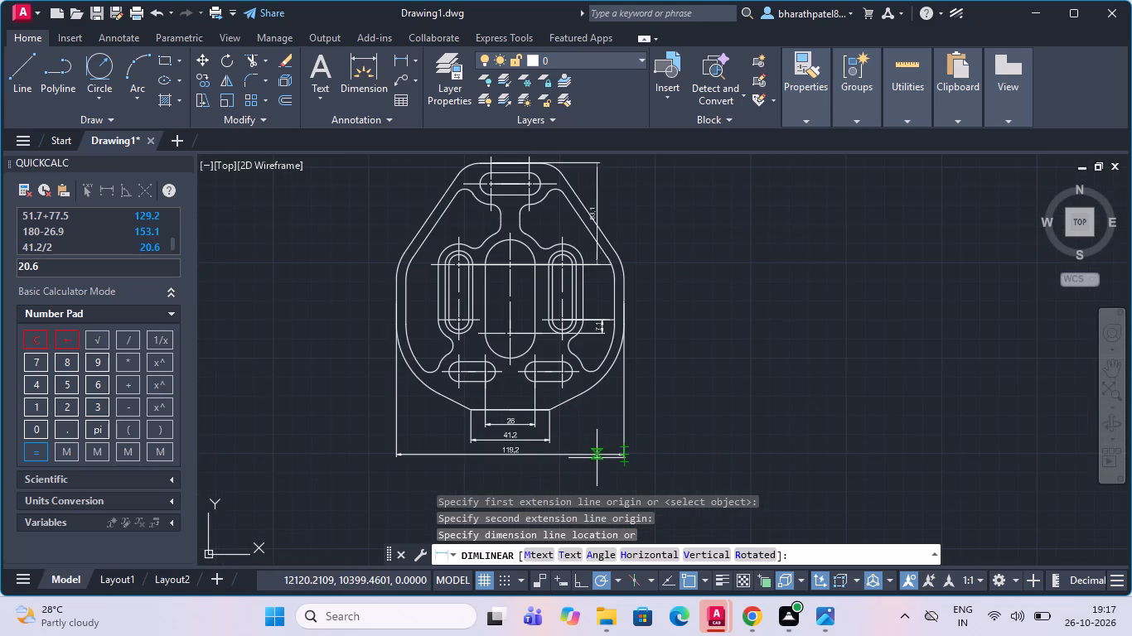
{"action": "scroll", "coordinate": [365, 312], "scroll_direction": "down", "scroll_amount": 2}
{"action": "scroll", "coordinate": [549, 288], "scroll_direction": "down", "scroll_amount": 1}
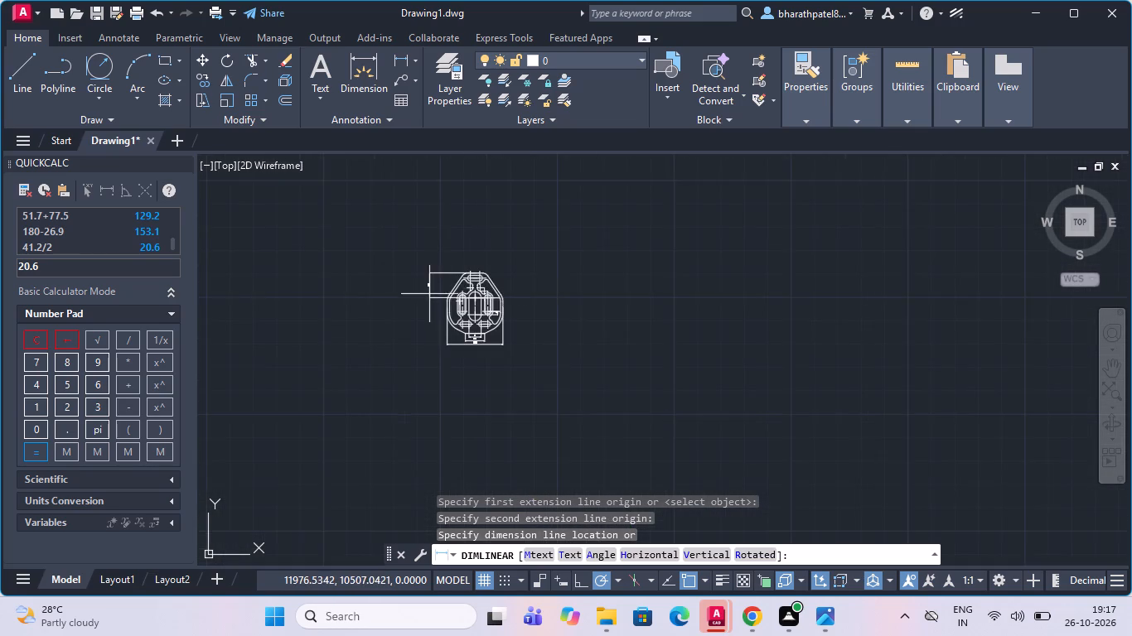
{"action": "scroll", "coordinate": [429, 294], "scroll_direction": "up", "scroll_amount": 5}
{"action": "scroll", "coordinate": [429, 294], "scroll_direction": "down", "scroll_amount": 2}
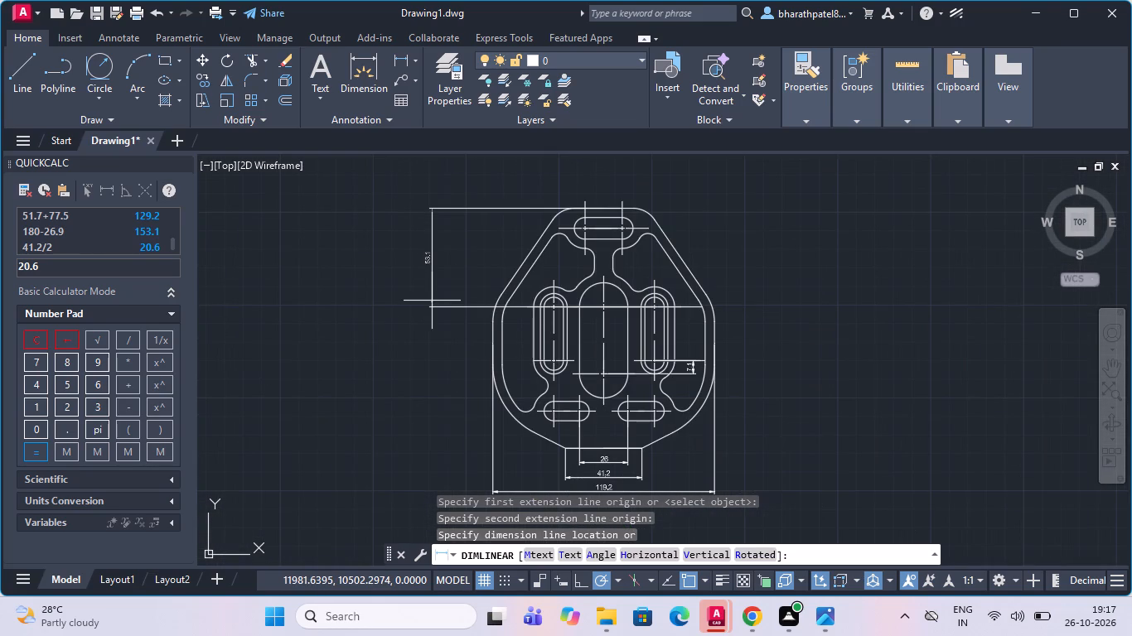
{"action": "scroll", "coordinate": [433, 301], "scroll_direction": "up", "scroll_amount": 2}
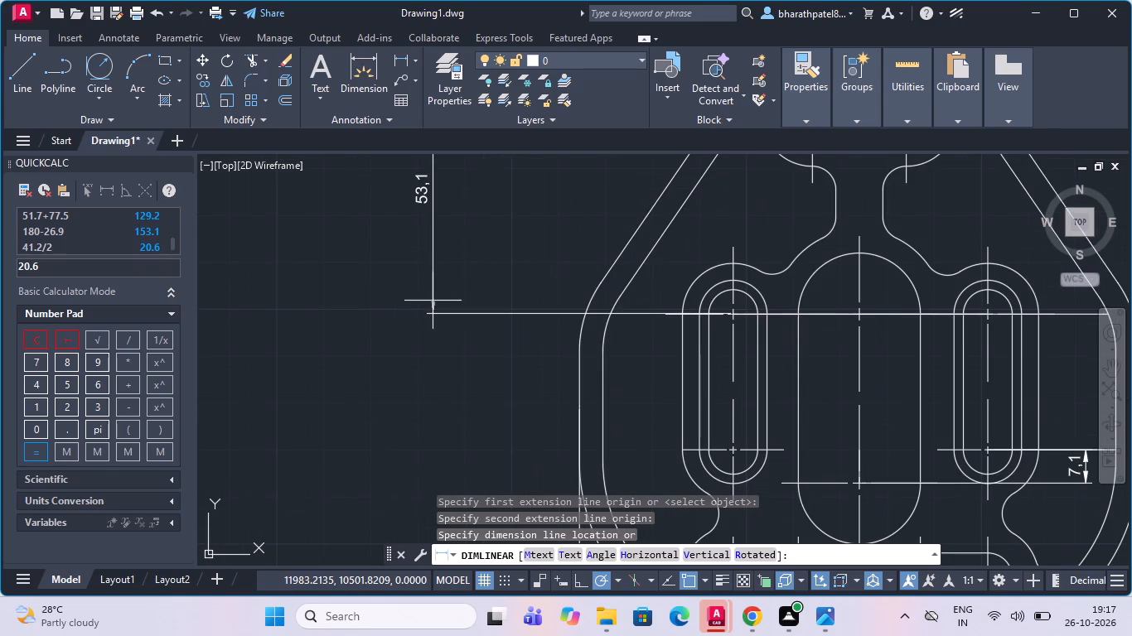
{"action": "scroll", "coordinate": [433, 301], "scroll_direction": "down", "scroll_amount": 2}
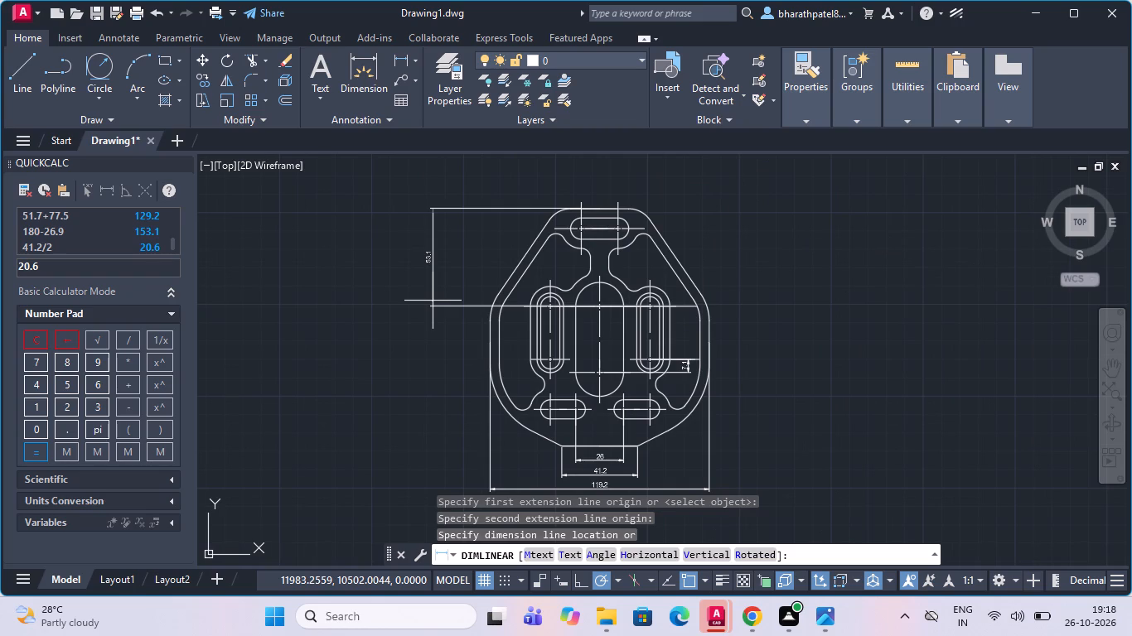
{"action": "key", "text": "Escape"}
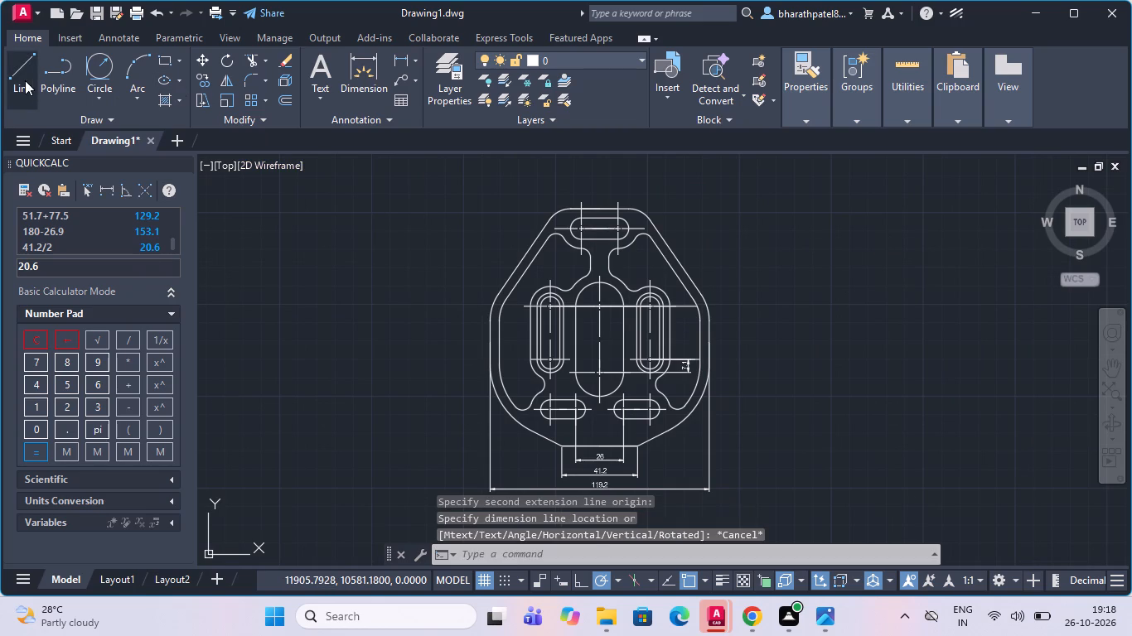
Draw a 51.7 vertical line straight down from the plate's top edge, starting at the top slot's left centre line.
{"action": "left_click", "coordinate": [25, 80]}
{"action": "scroll", "coordinate": [567, 202], "scroll_direction": "up", "scroll_amount": 3}
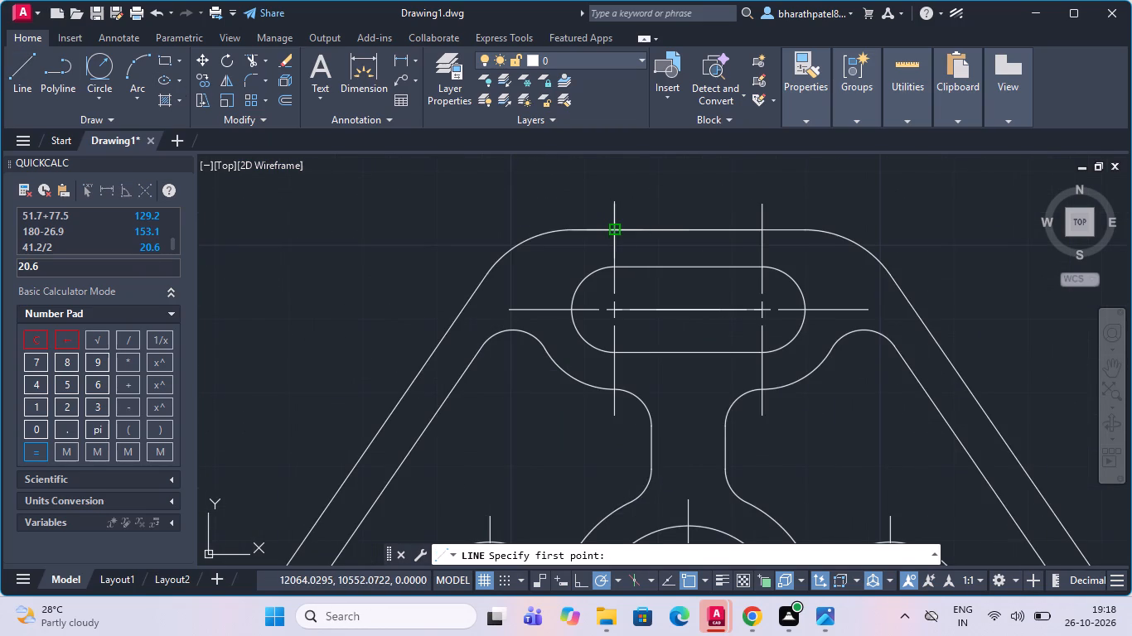
{"action": "left_click", "coordinate": [618, 234]}
{"action": "scroll", "coordinate": [617, 234], "scroll_direction": "down", "scroll_amount": 3}
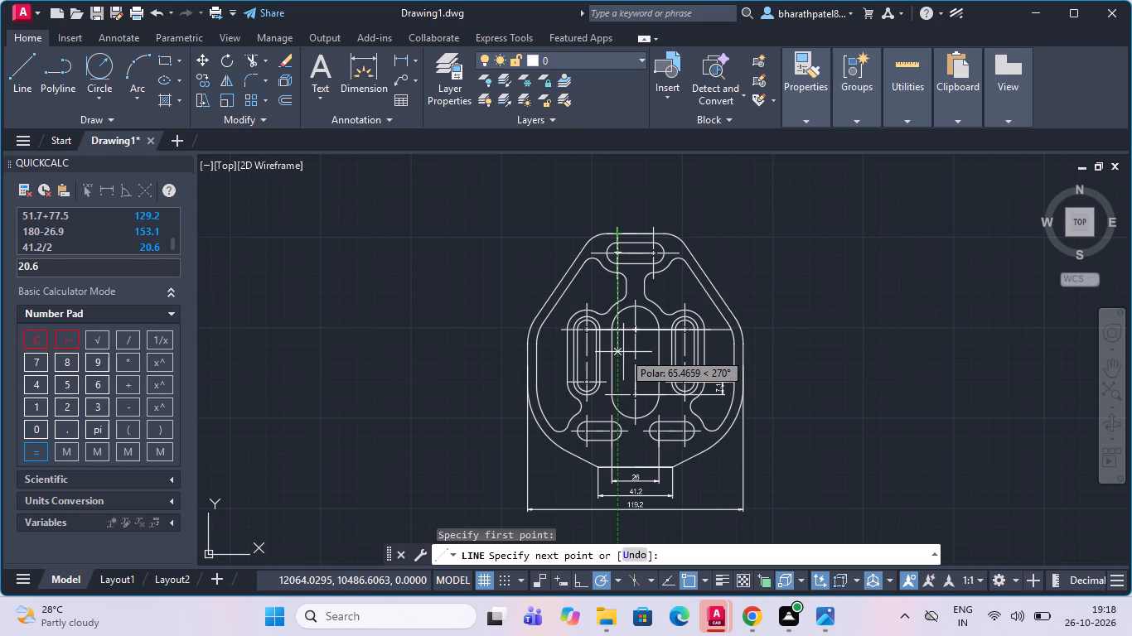
{"action": "type", "text": "51"}
{"action": "type", "text": ".7"}
{"action": "key", "text": "Return"}
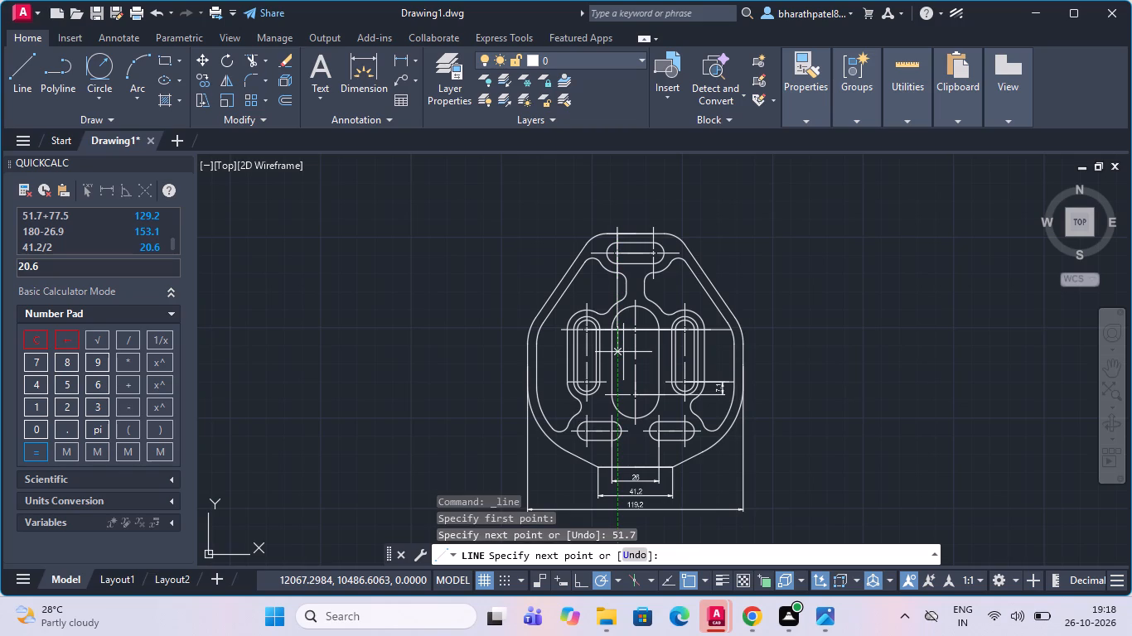
{"action": "scroll", "coordinate": [627, 349], "scroll_direction": "down", "scroll_amount": 1}
{"action": "scroll", "coordinate": [627, 349], "scroll_direction": "up", "scroll_amount": 3}
{"action": "key", "text": "Escape"}
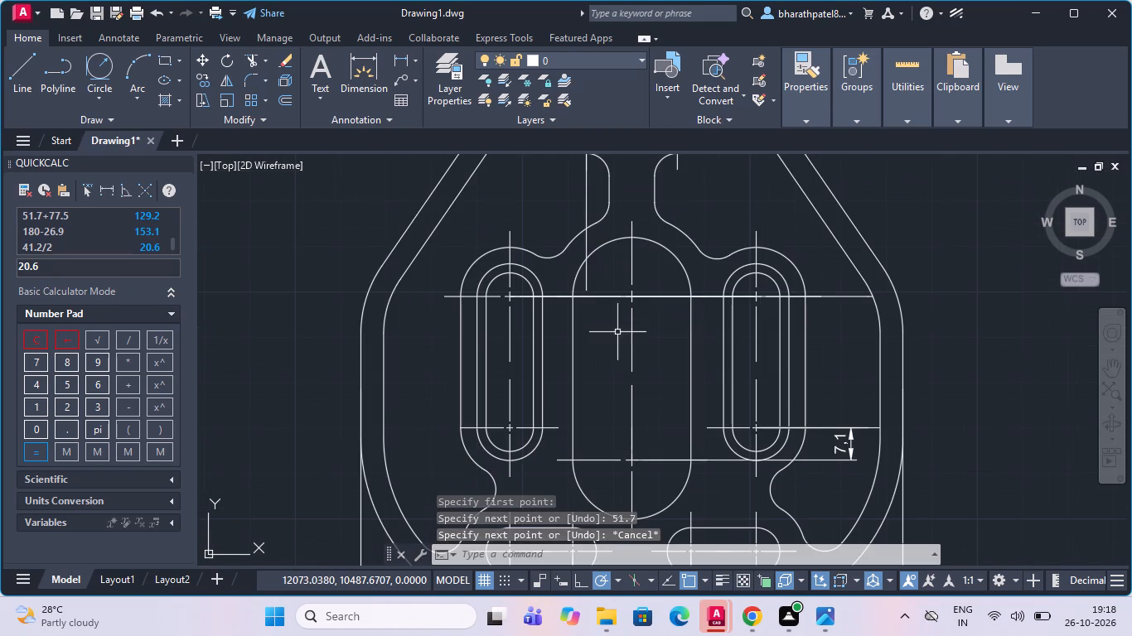
Add a vertical linear dimension from the plate's top edge to the new line's lower end, placed left of the plate.
{"action": "left_click", "coordinate": [396, 60]}
{"action": "scroll", "coordinate": [528, 336], "scroll_direction": "down", "scroll_amount": 2}
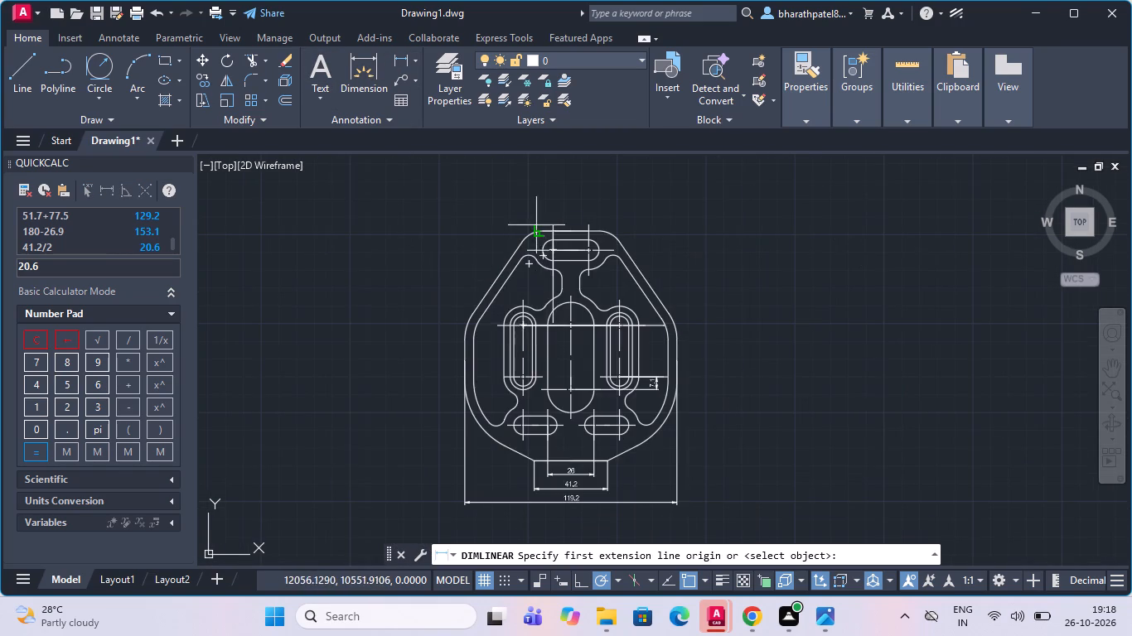
{"action": "scroll", "coordinate": [547, 210], "scroll_direction": "up", "scroll_amount": 3}
{"action": "left_click", "coordinate": [563, 290]}
{"action": "scroll", "coordinate": [563, 290], "scroll_direction": "down", "scroll_amount": 4}
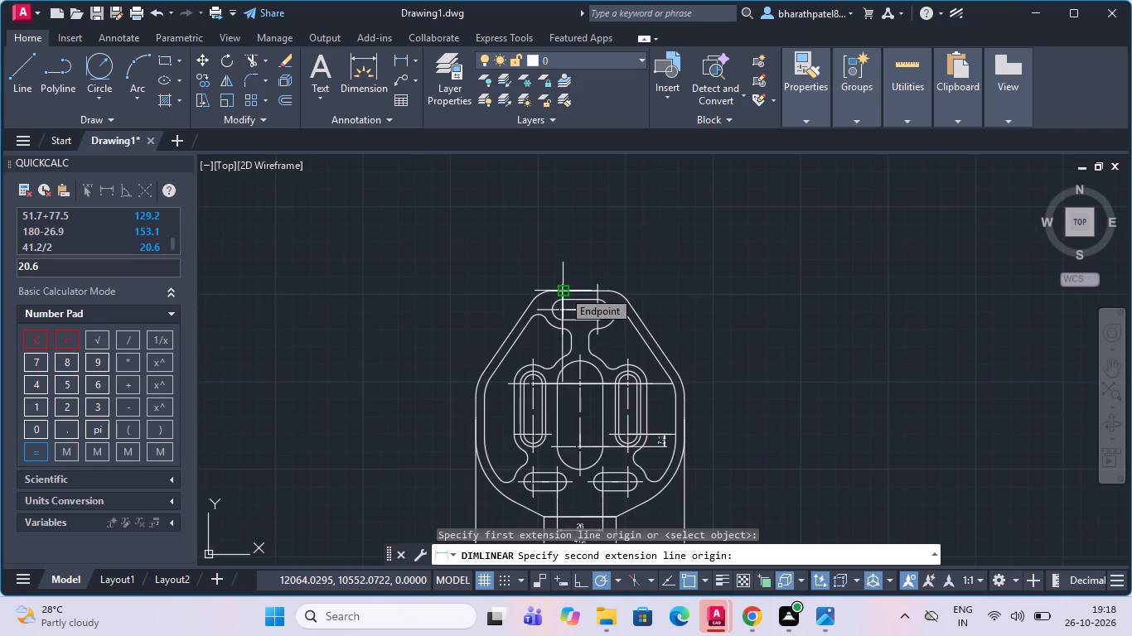
{"action": "scroll", "coordinate": [566, 388], "scroll_direction": "up", "scroll_amount": 3}
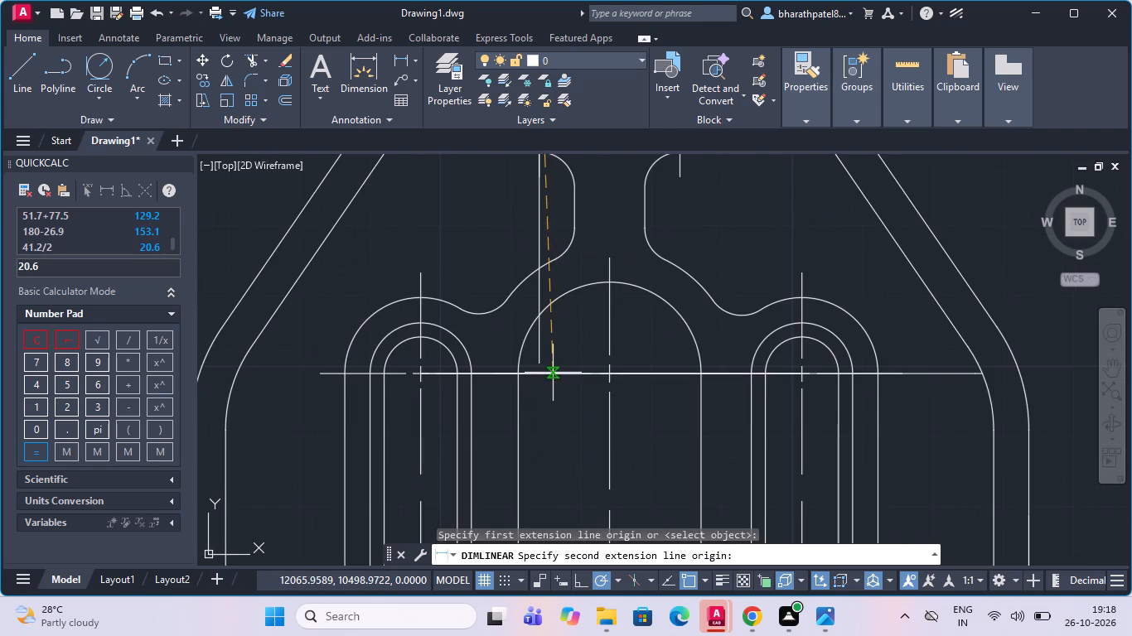
{"action": "left_click", "coordinate": [540, 359]}
{"action": "scroll", "coordinate": [479, 378], "scroll_direction": "down", "scroll_amount": 4}
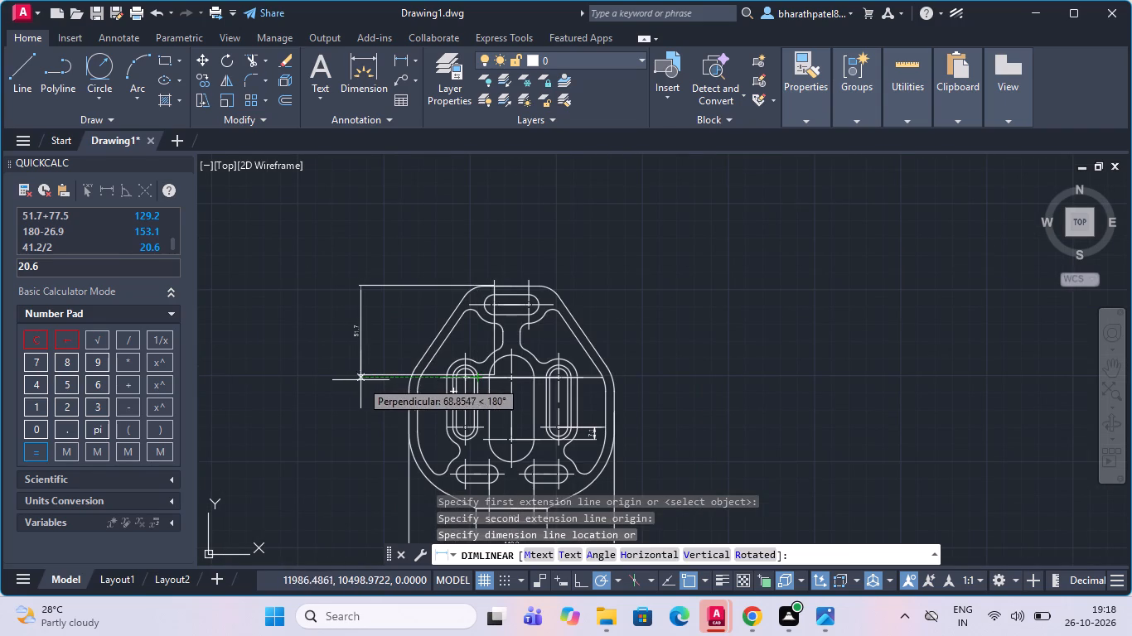
{"action": "left_click", "coordinate": [377, 385]}
{"action": "key", "text": "grave"}
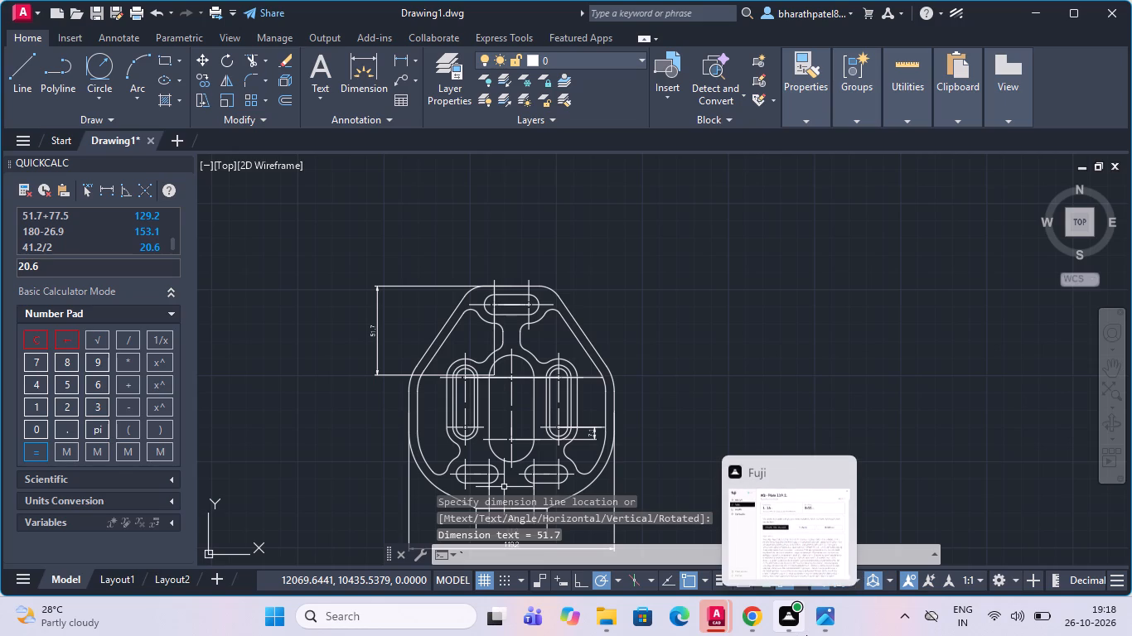
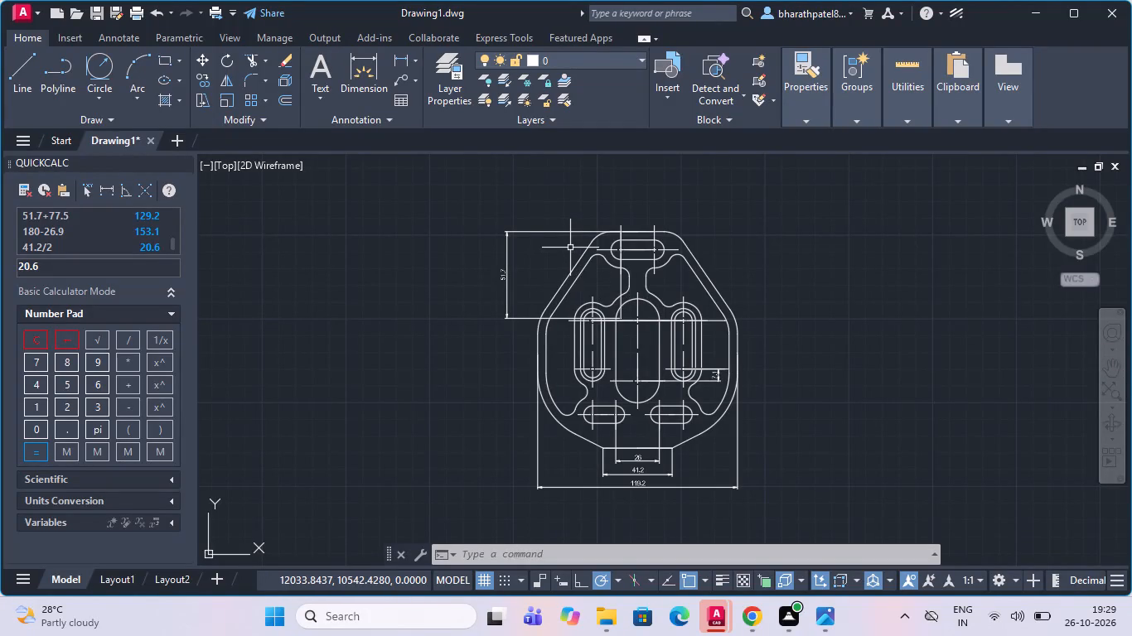
Examine the plate's left outline around the 51.7 vertical dimension and the bend into the sloped edge.
{"action": "scroll", "coordinate": [576, 285], "scroll_direction": "up", "scroll_amount": 1}
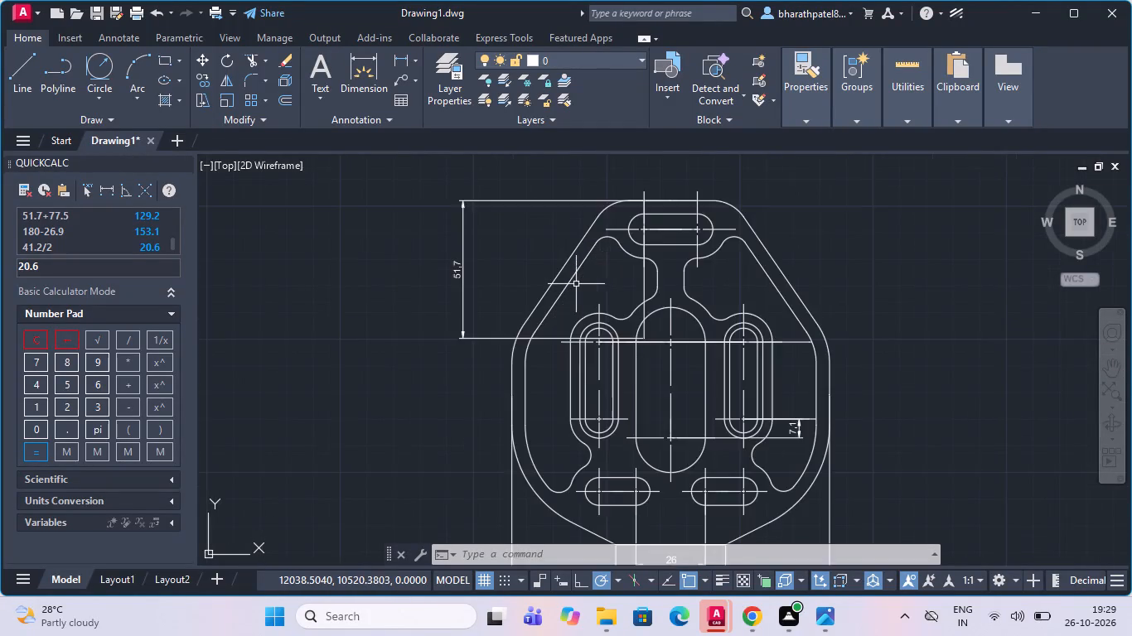
{"action": "scroll", "coordinate": [576, 283], "scroll_direction": "down", "scroll_amount": 1}
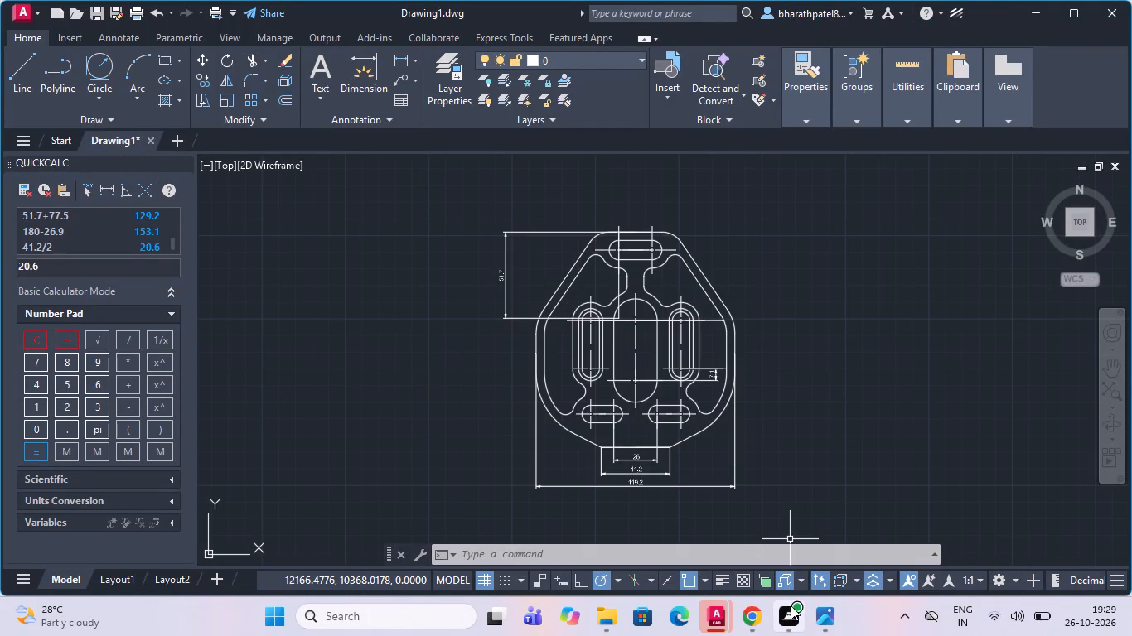
{"action": "scroll", "coordinate": [486, 468], "scroll_direction": "down", "scroll_amount": 2}
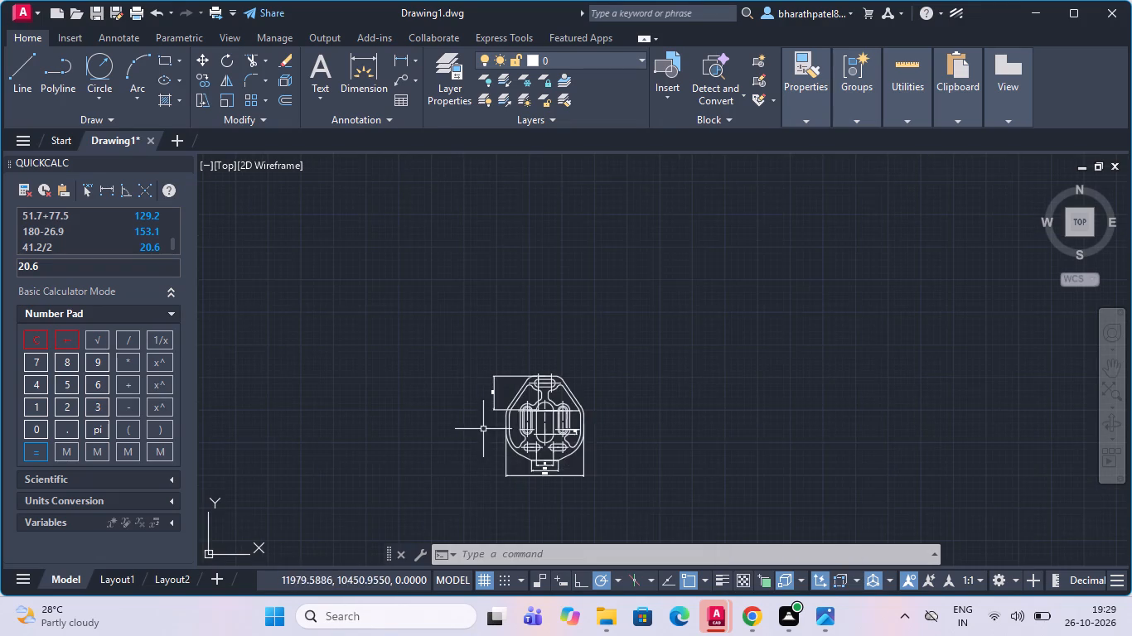
{"action": "scroll", "coordinate": [508, 424], "scroll_direction": "up", "scroll_amount": 3}
{"action": "scroll", "coordinate": [508, 422], "scroll_direction": "down", "scroll_amount": 1}
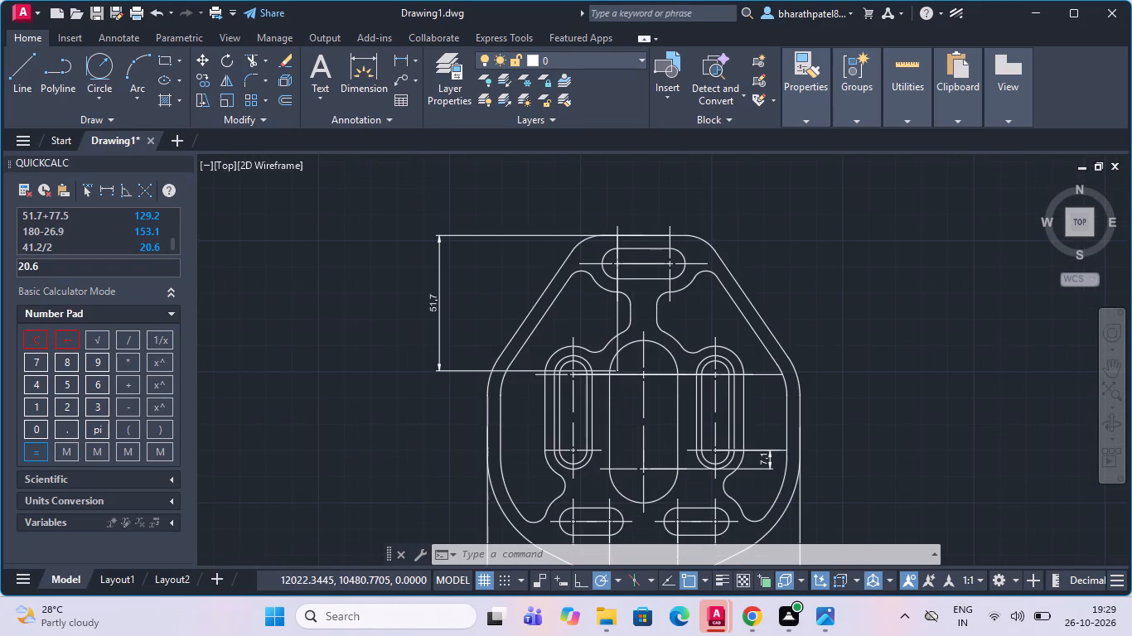
{"action": "scroll", "coordinate": [508, 422], "scroll_direction": "down", "scroll_amount": 1}
{"action": "scroll", "coordinate": [511, 397], "scroll_direction": "up", "scroll_amount": 1}
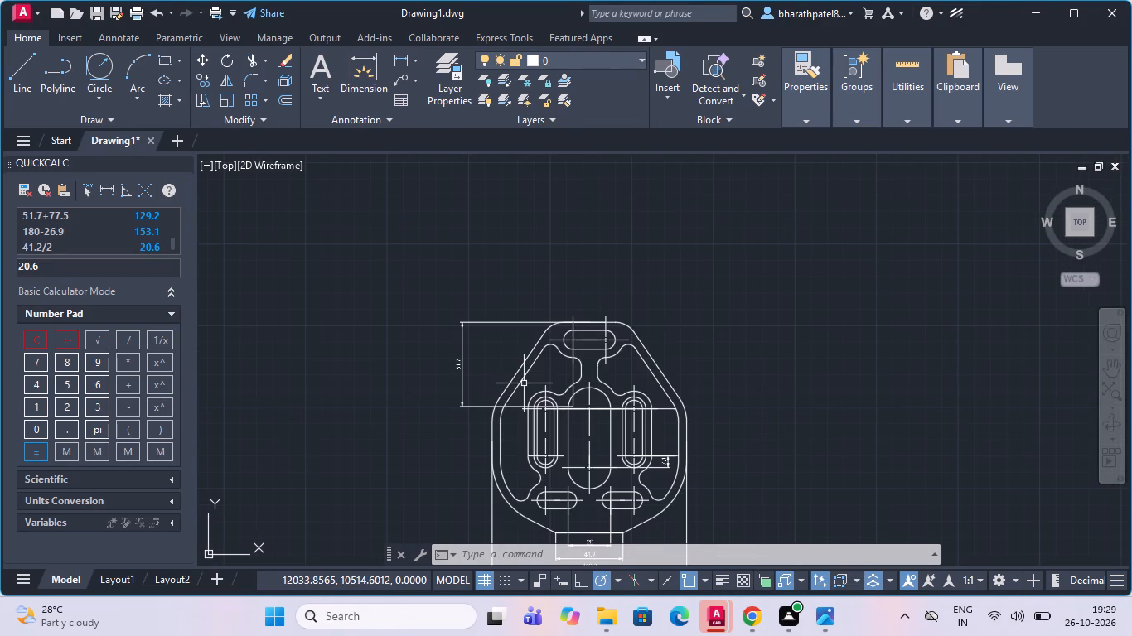
{"action": "scroll", "coordinate": [550, 330], "scroll_direction": "down", "scroll_amount": 1}
{"action": "scroll", "coordinate": [550, 454], "scroll_direction": "up", "scroll_amount": 1}
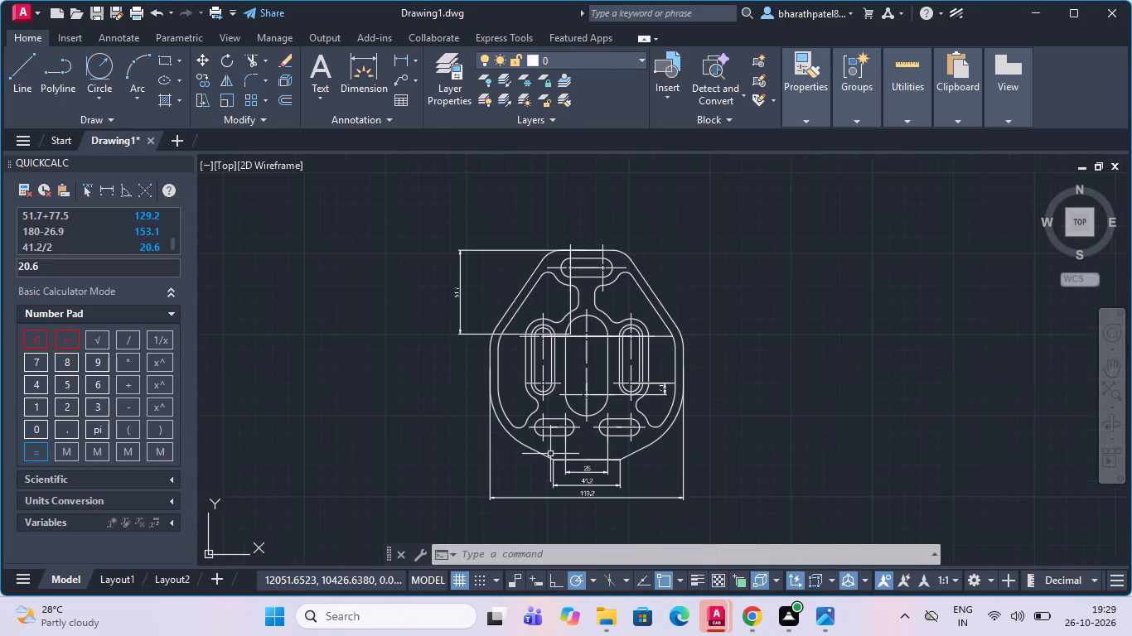
{"action": "scroll", "coordinate": [549, 444], "scroll_direction": "down", "scroll_amount": 1}
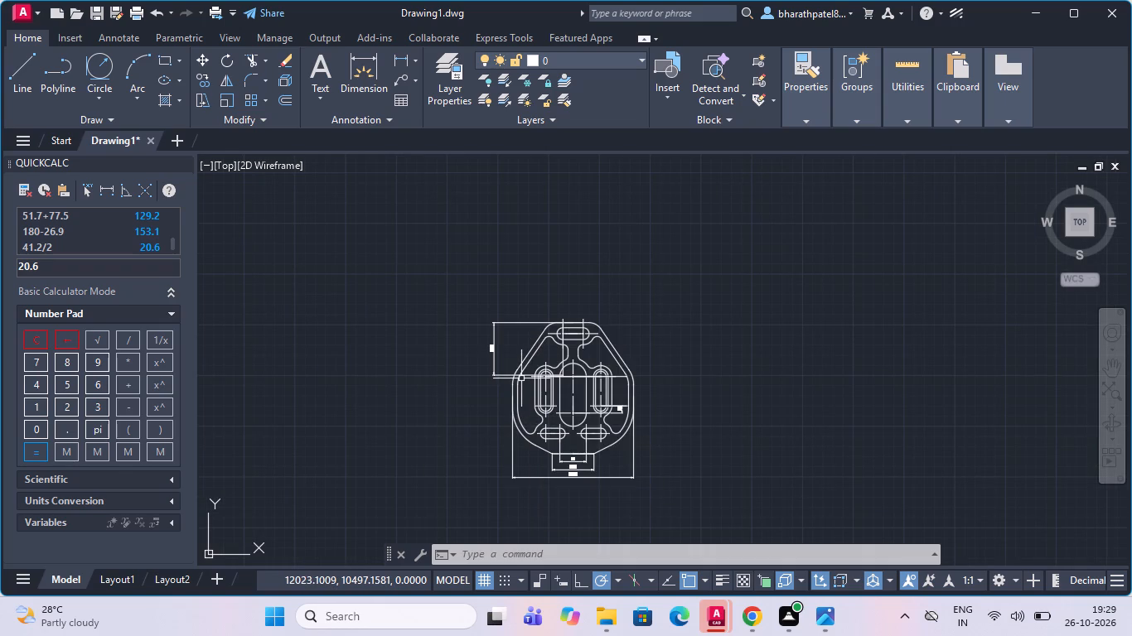
{"action": "scroll", "coordinate": [510, 379], "scroll_direction": "up", "scroll_amount": 1}
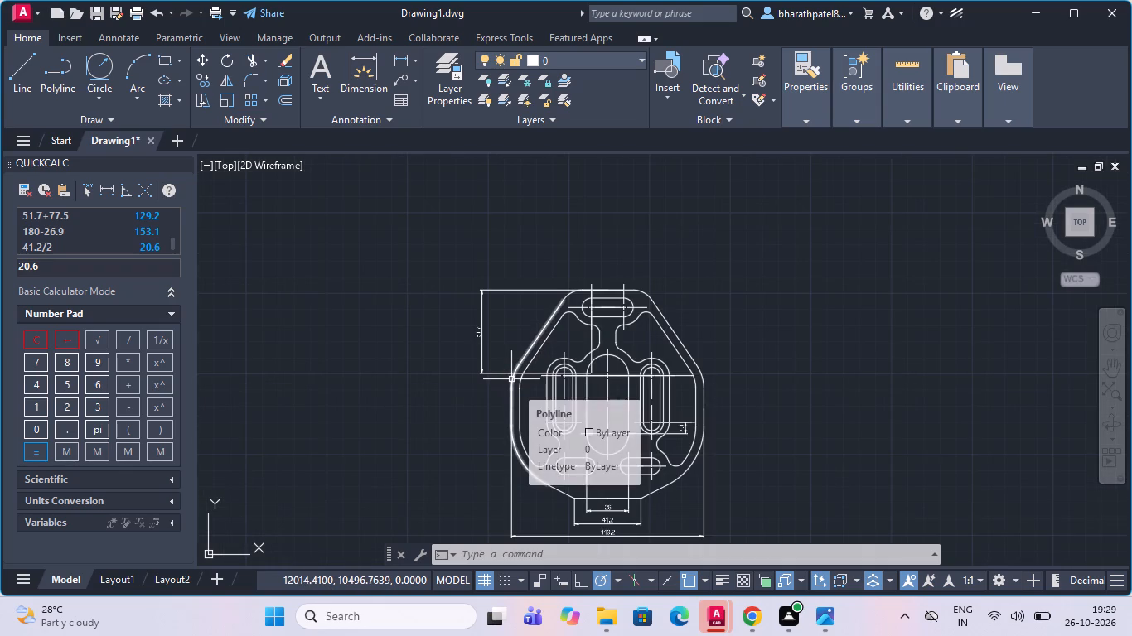
{"action": "scroll", "coordinate": [511, 379], "scroll_direction": "down", "scroll_amount": 1}
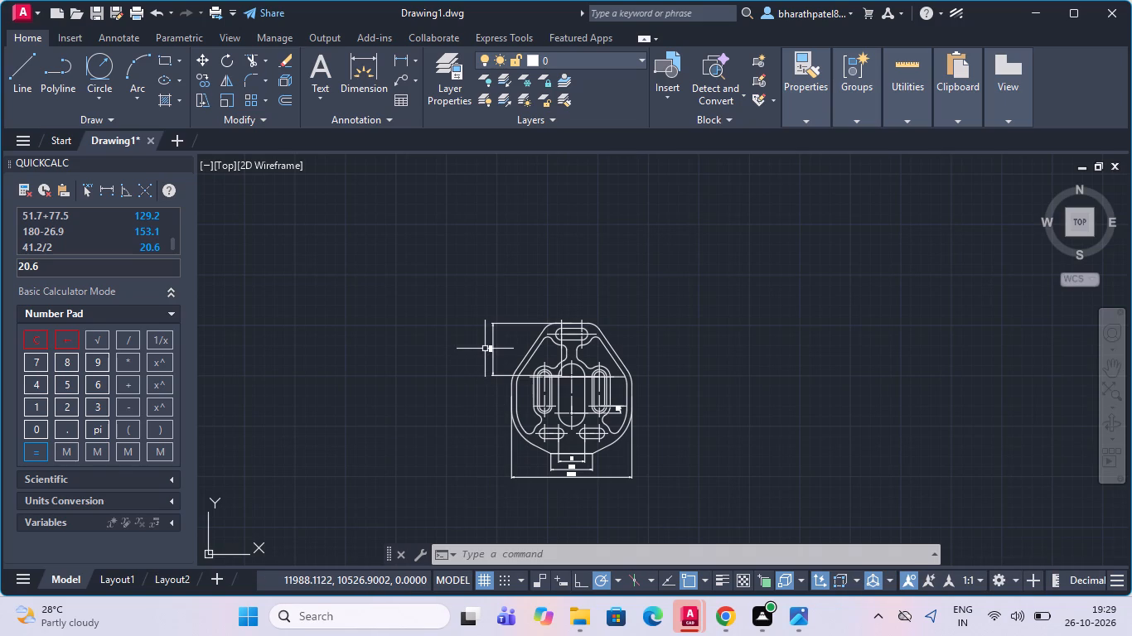
{"action": "scroll", "coordinate": [528, 365], "scroll_direction": "up", "scroll_amount": 3}
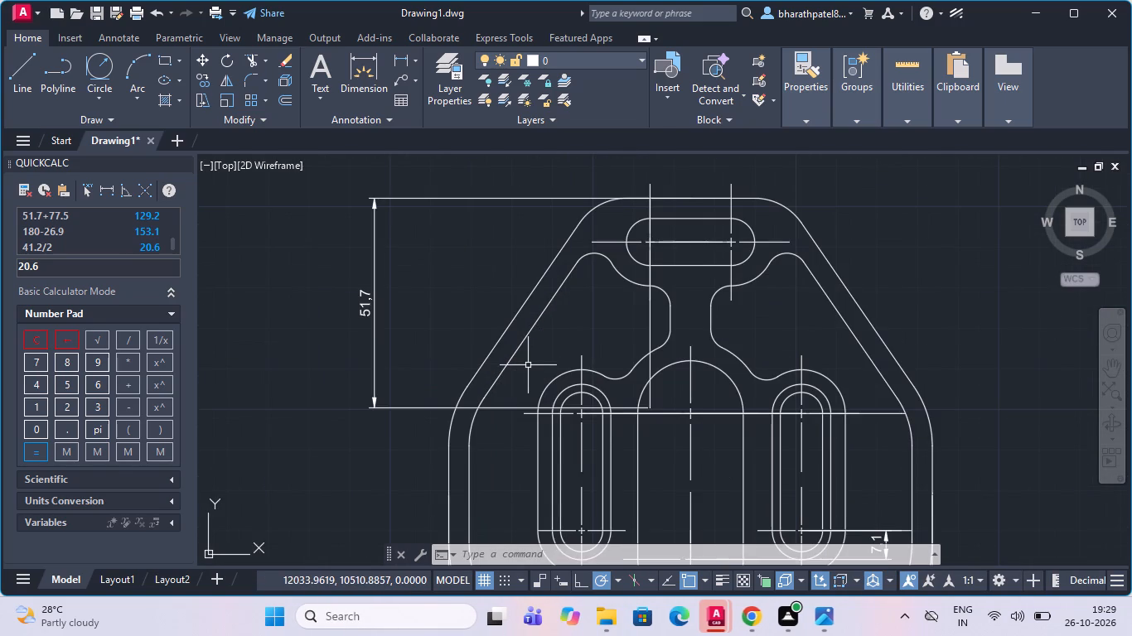
{"action": "scroll", "coordinate": [528, 365], "scroll_direction": "down", "scroll_amount": 2}
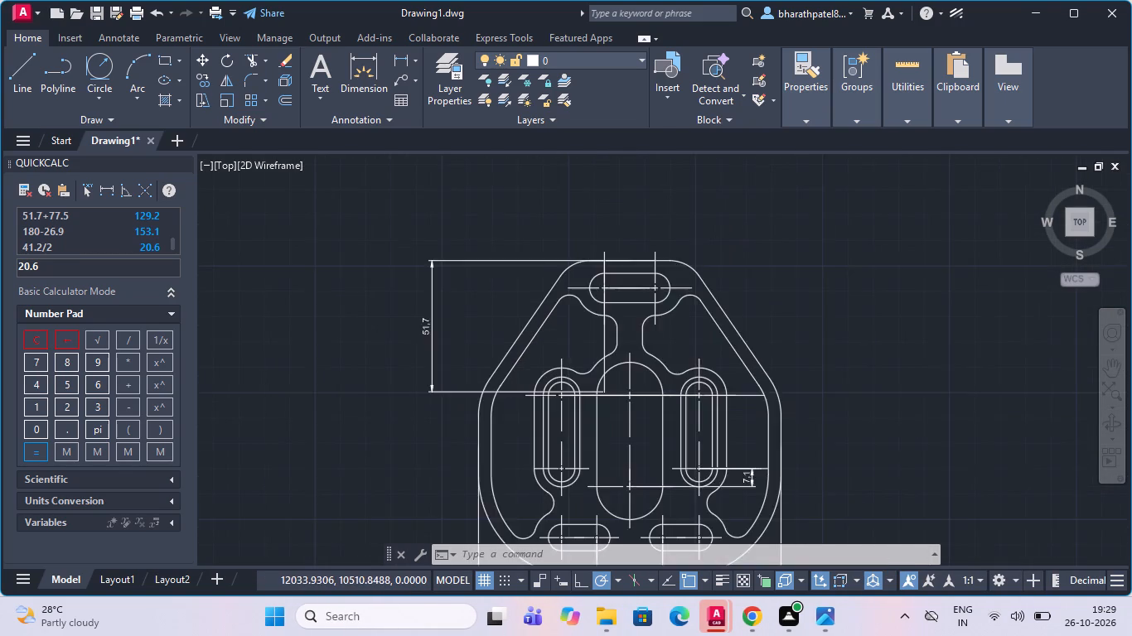
{"action": "scroll", "coordinate": [547, 393], "scroll_direction": "up", "scroll_amount": 2}
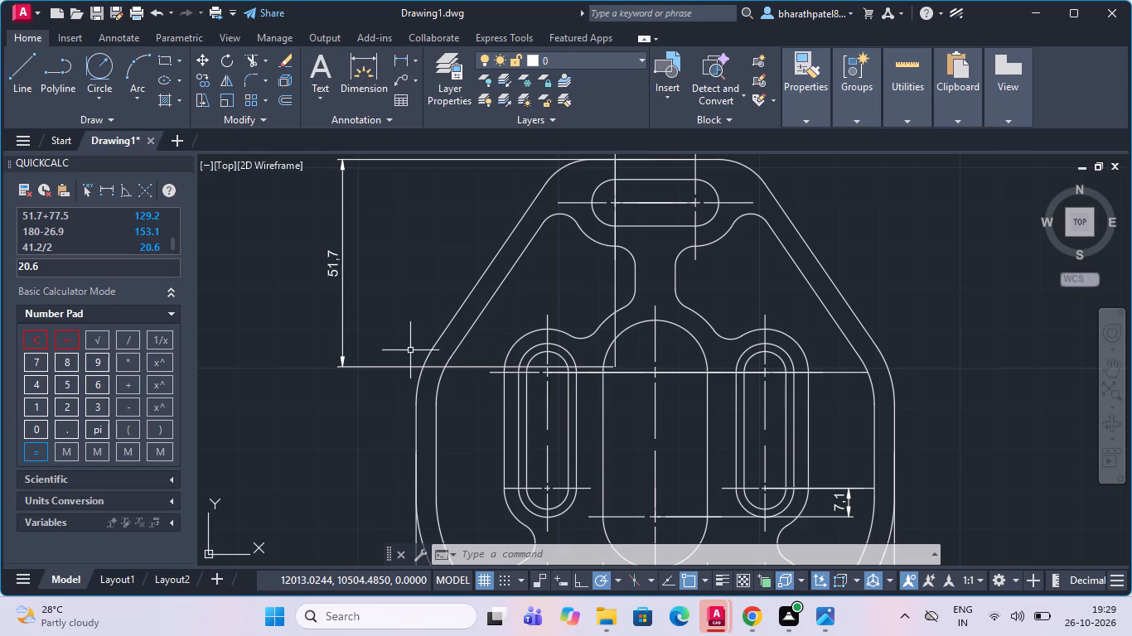
{"action": "scroll", "coordinate": [412, 367], "scroll_direction": "down", "scroll_amount": 2}
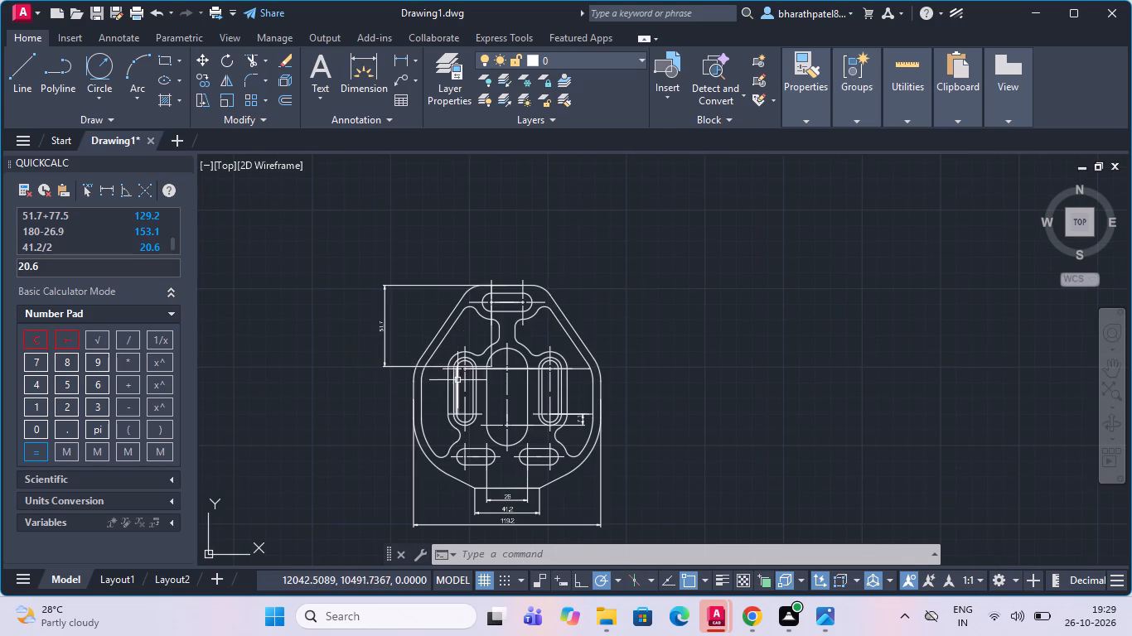
{"action": "scroll", "coordinate": [428, 403], "scroll_direction": "up", "scroll_amount": 2}
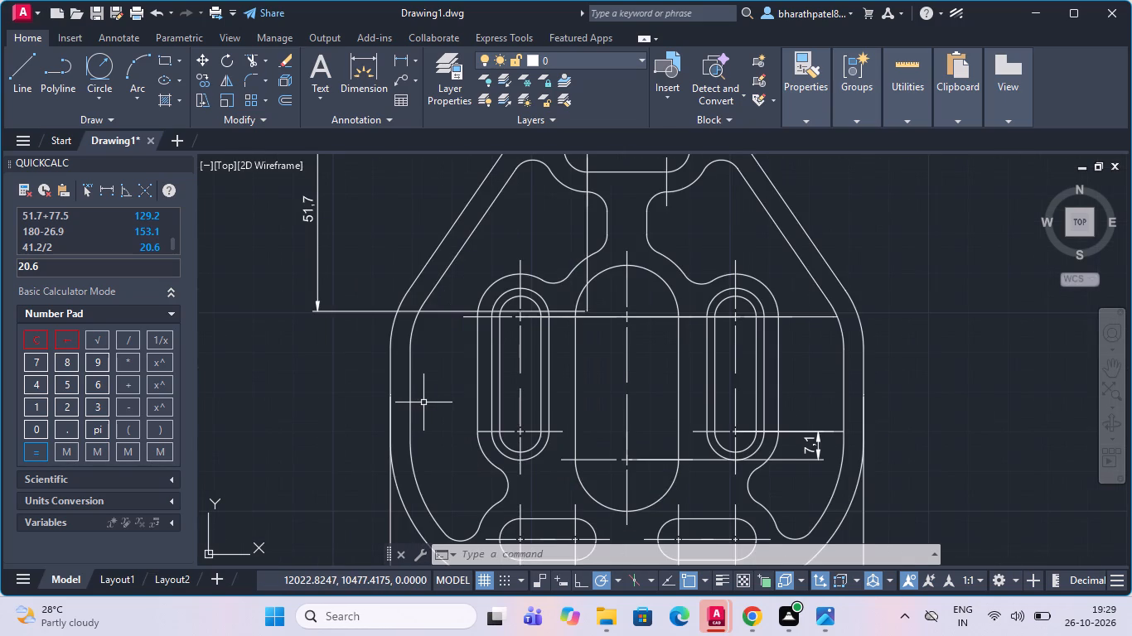
{"action": "scroll", "coordinate": [424, 402], "scroll_direction": "down", "scroll_amount": 2}
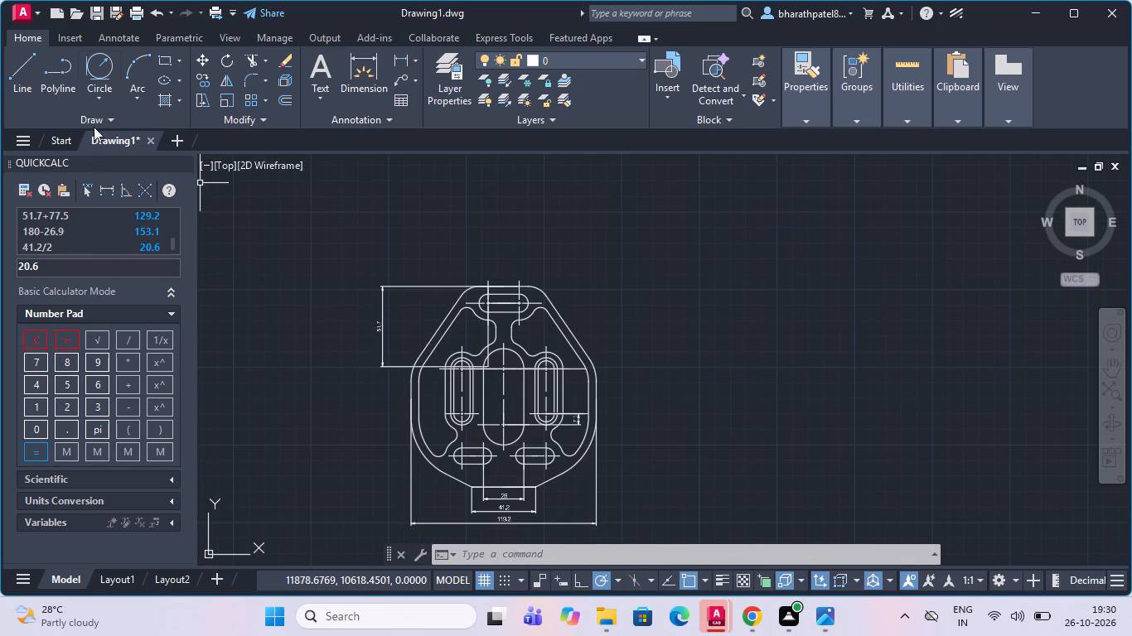
Draw a vertical line straight up from the upper end of the plate's straight left outer edge, past the corner arc.
{"action": "left_click", "coordinate": [20, 70]}
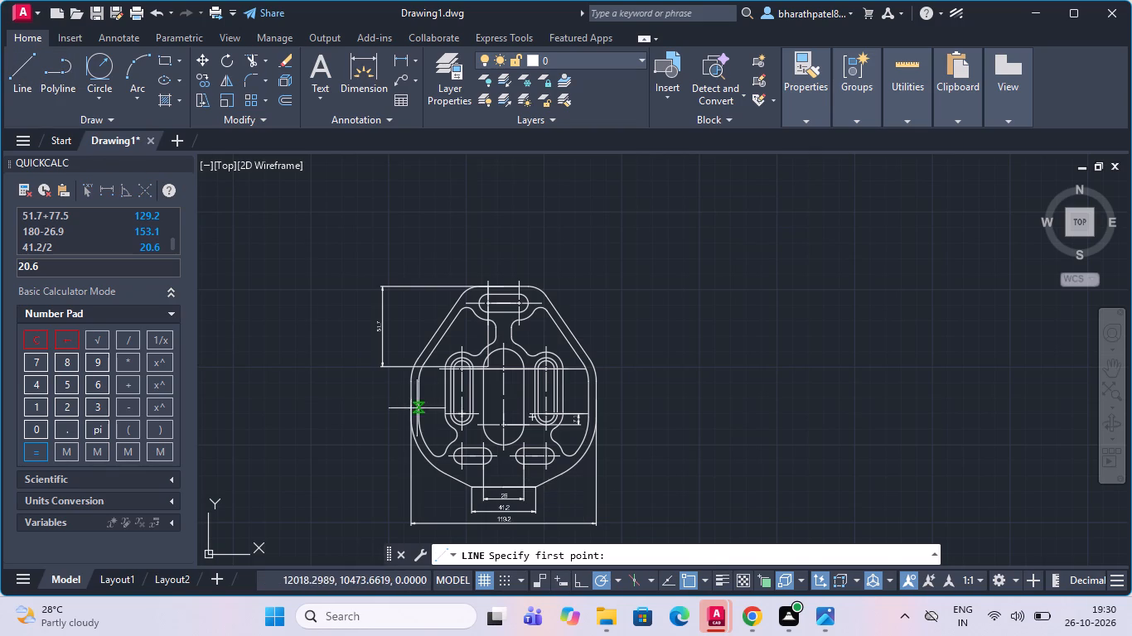
{"action": "scroll", "coordinate": [353, 400], "scroll_direction": "up", "scroll_amount": 4}
{"action": "scroll", "coordinate": [626, 251], "scroll_direction": "down", "scroll_amount": 2}
{"action": "left_click", "coordinate": [663, 268]}
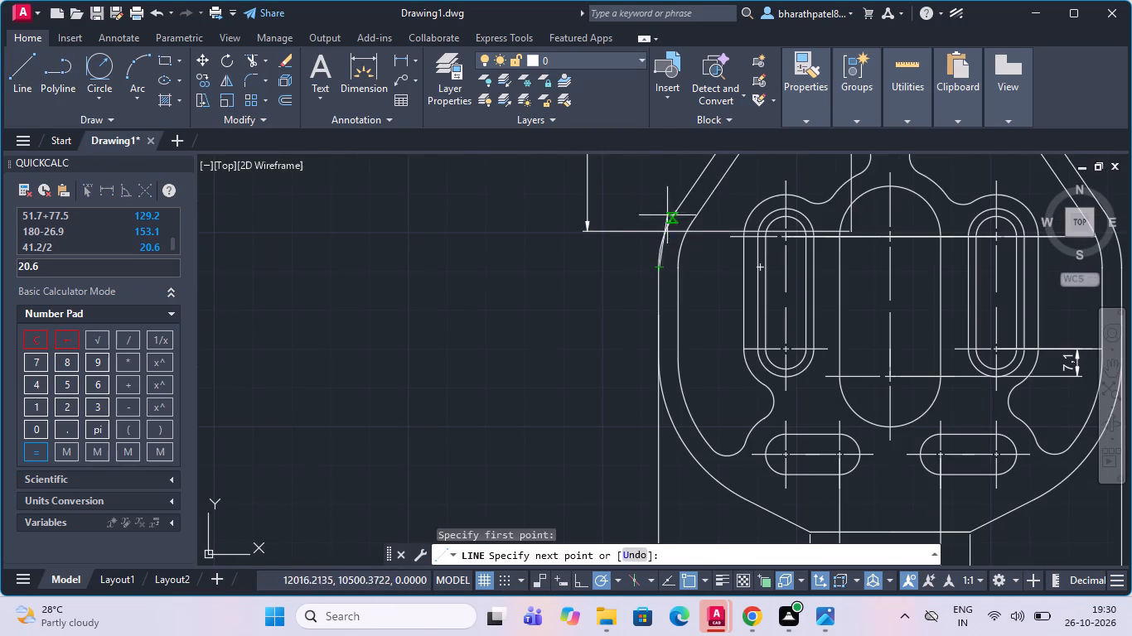
{"action": "left_click", "coordinate": [660, 179]}
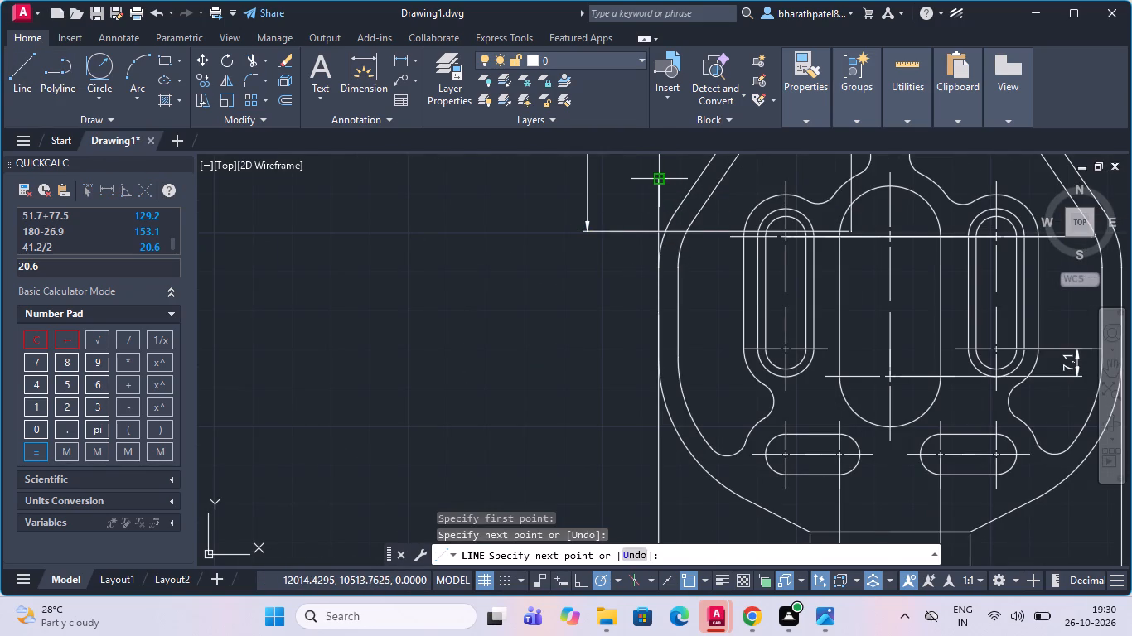
{"action": "key", "text": "Escape"}
Draw a line from the lower end of the left sloped outer edge, continuing its slope down-left past the vertical line.
{"action": "left_click", "coordinate": [27, 69]}
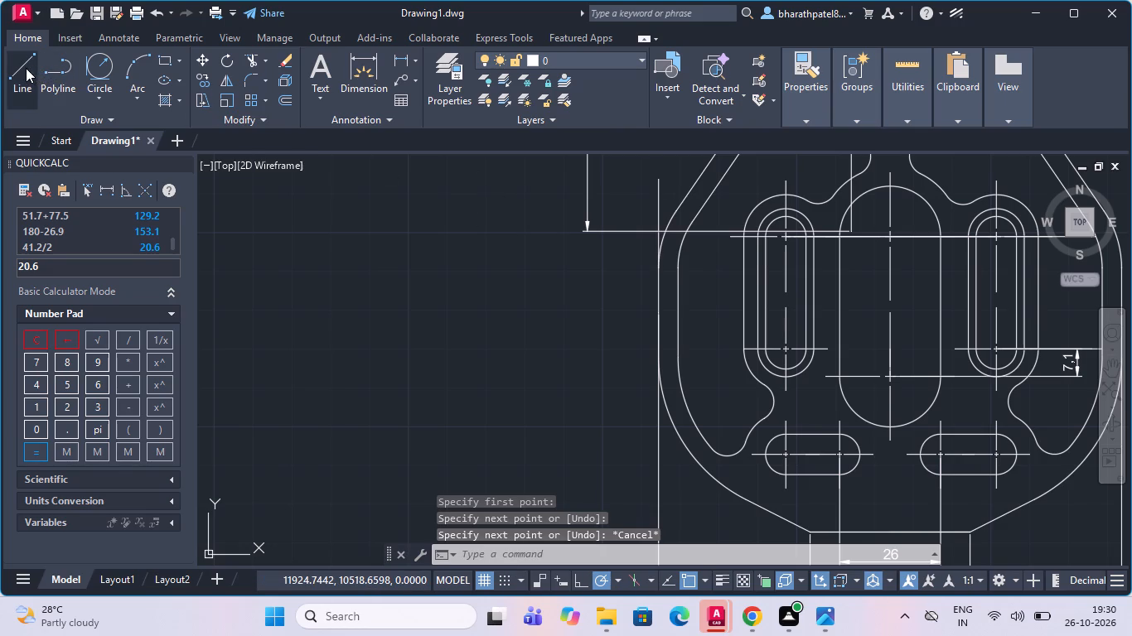
{"action": "left_click", "coordinate": [682, 202]}
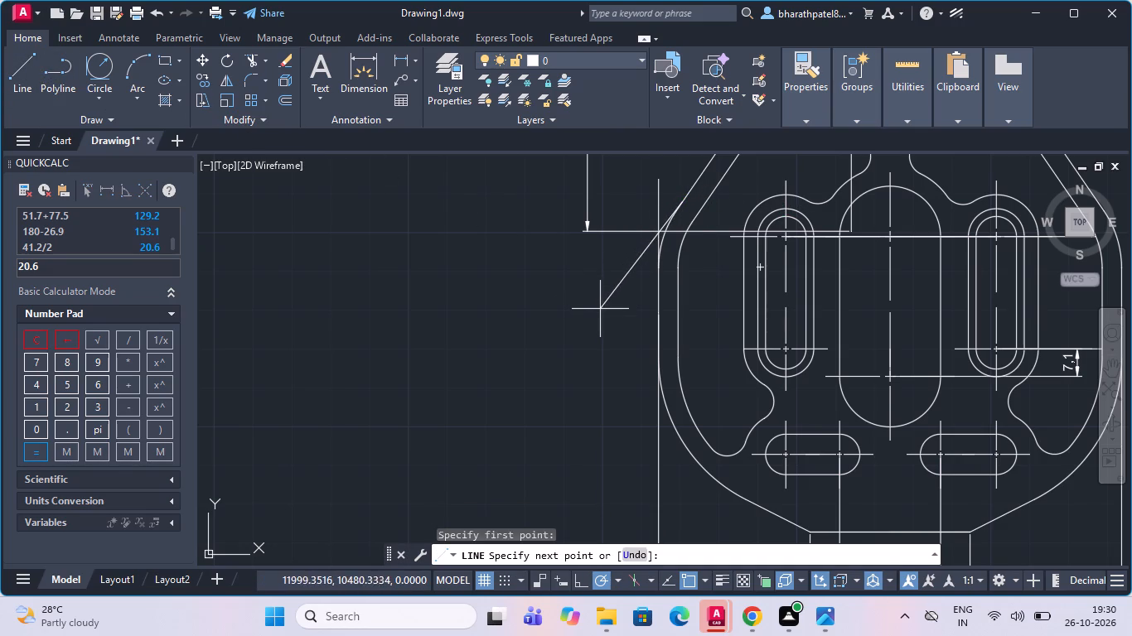
{"action": "scroll", "coordinate": [603, 311], "scroll_direction": "up", "scroll_amount": 2}
{"action": "scroll", "coordinate": [603, 311], "scroll_direction": "down", "scroll_amount": 2}
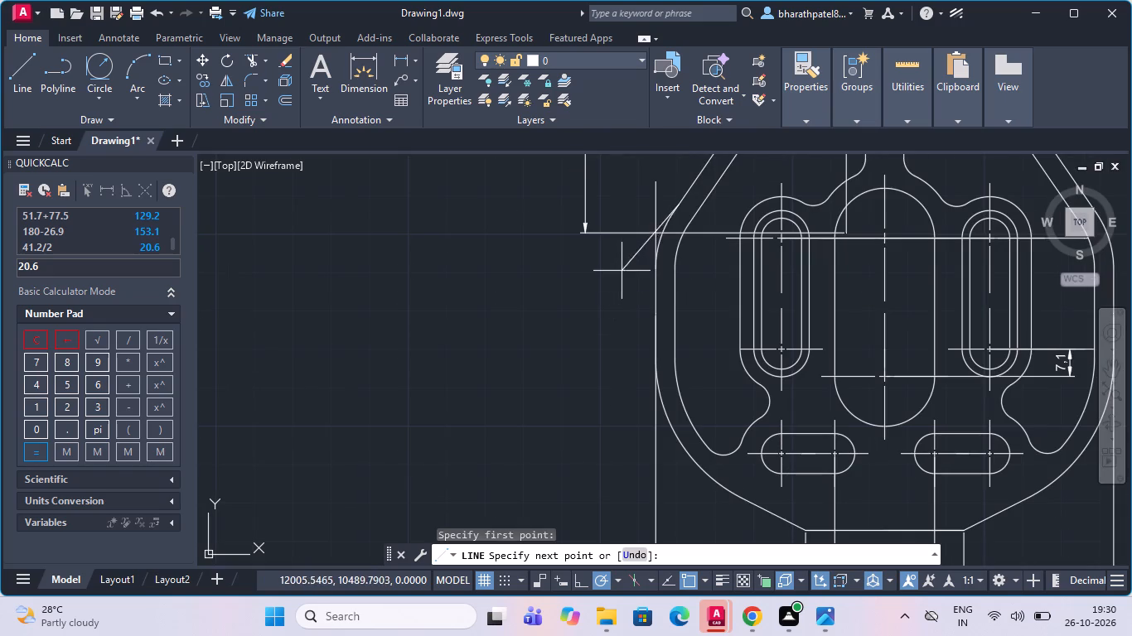
{"action": "scroll", "coordinate": [638, 238], "scroll_direction": "up", "scroll_amount": 3}
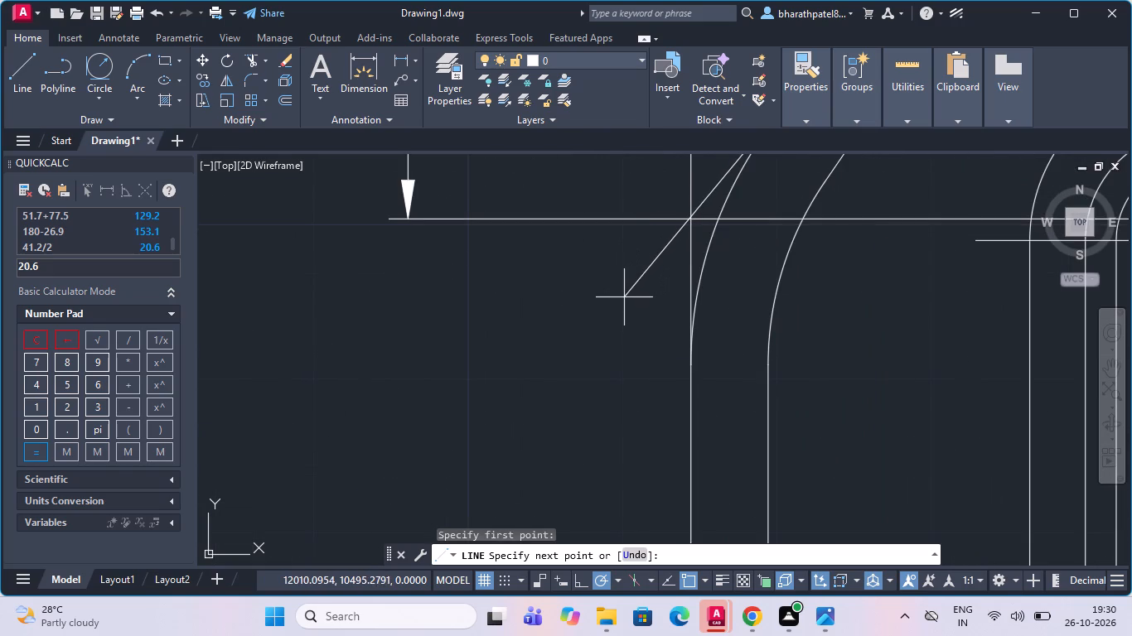
{"action": "left_click", "coordinate": [624, 300]}
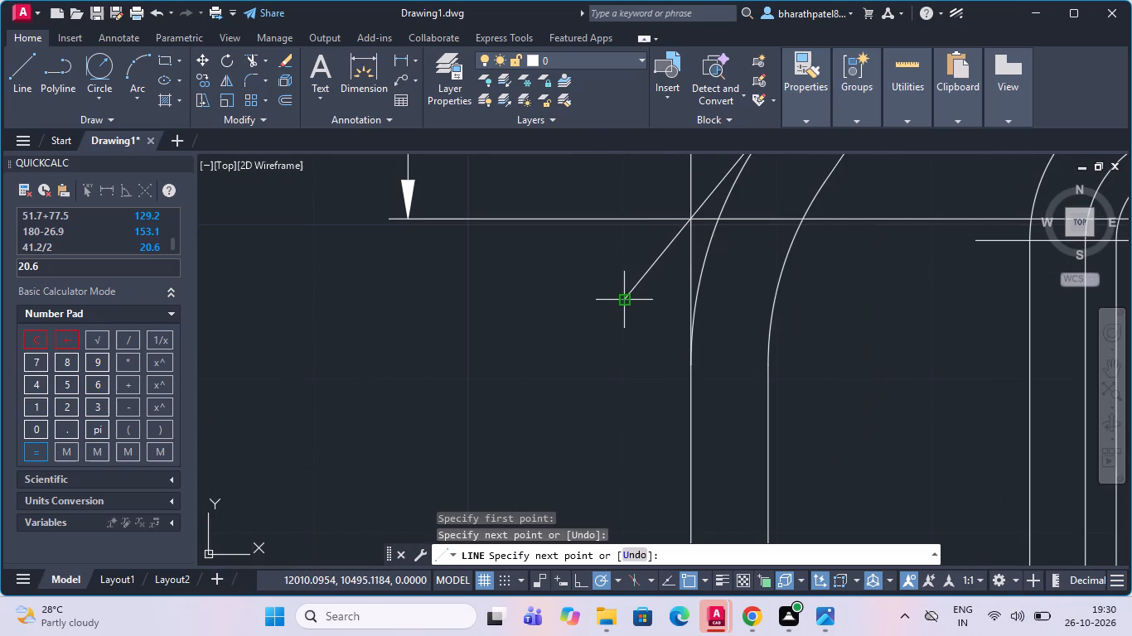
{"action": "key", "text": "Escape"}
Erase the 51.7 vertical dimension beside the plate's left edge.
{"action": "scroll", "coordinate": [640, 318], "scroll_direction": "down", "scroll_amount": 2}
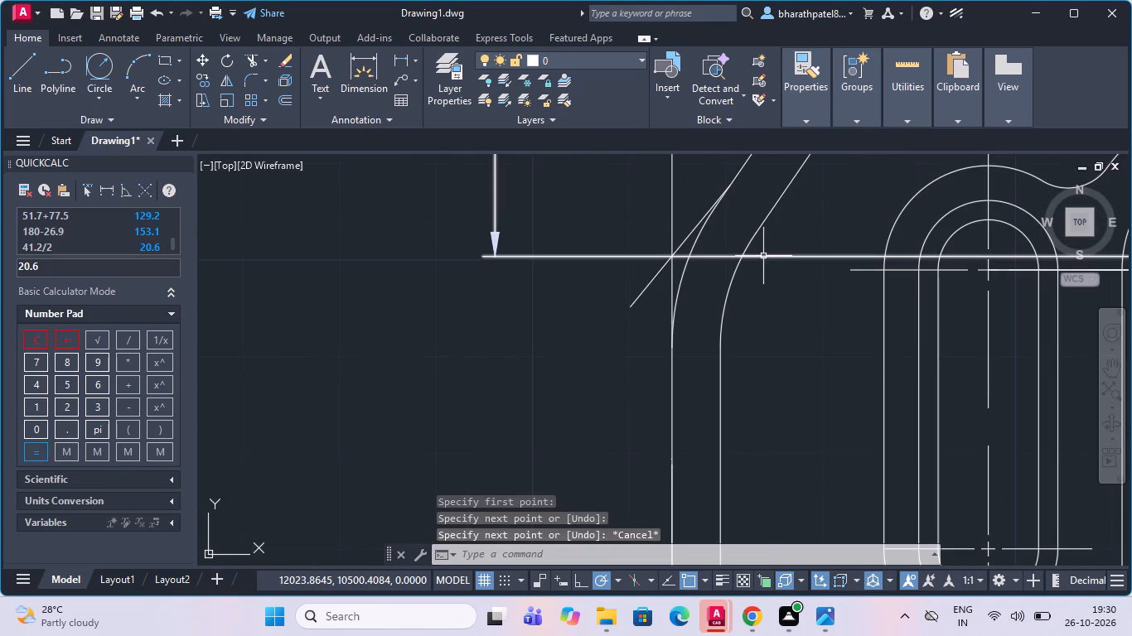
{"action": "left_click", "coordinate": [763, 256]}
{"action": "key", "text": "Delete"}
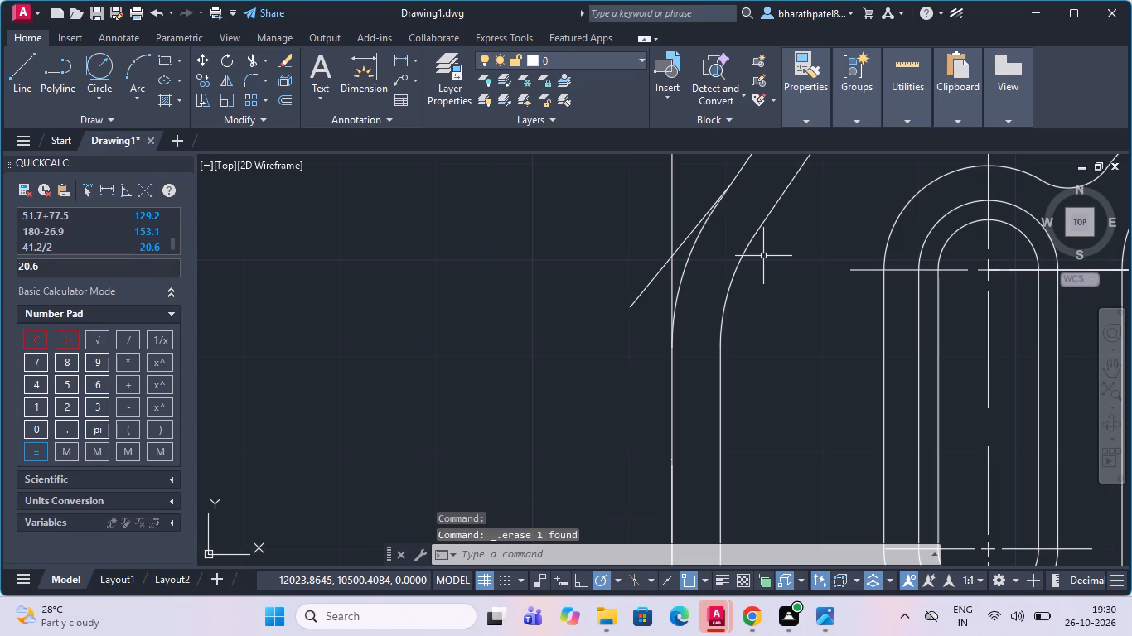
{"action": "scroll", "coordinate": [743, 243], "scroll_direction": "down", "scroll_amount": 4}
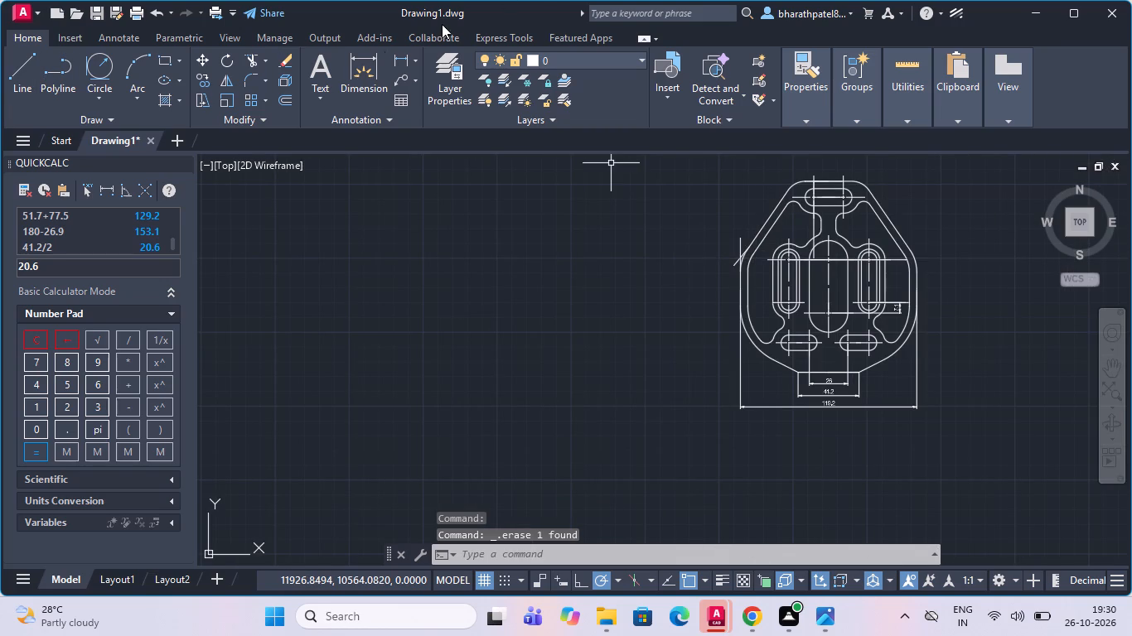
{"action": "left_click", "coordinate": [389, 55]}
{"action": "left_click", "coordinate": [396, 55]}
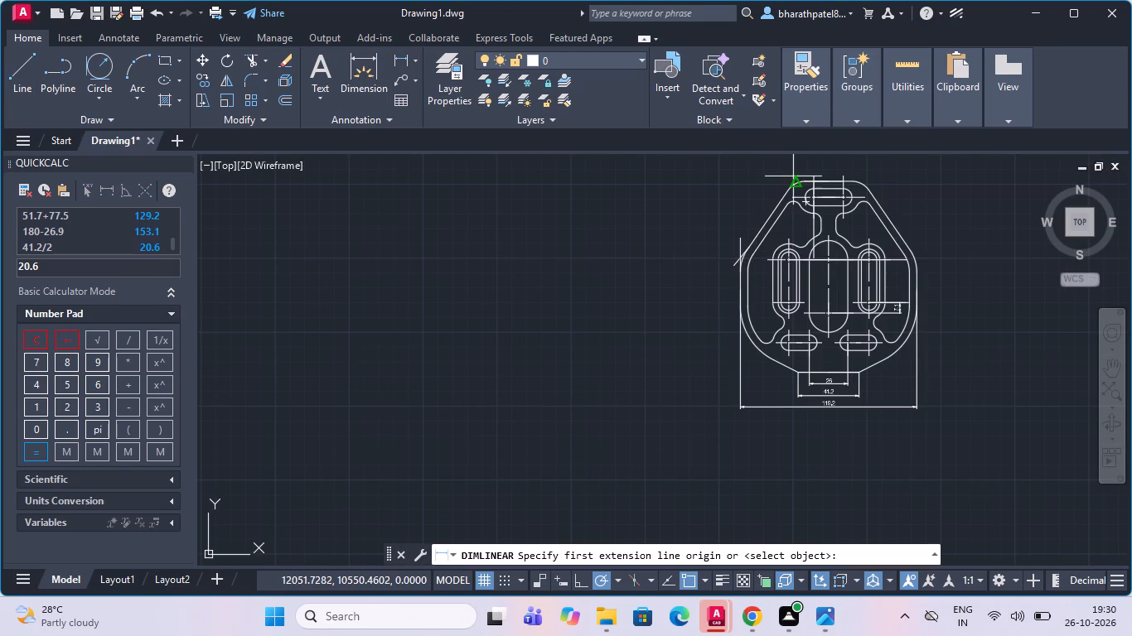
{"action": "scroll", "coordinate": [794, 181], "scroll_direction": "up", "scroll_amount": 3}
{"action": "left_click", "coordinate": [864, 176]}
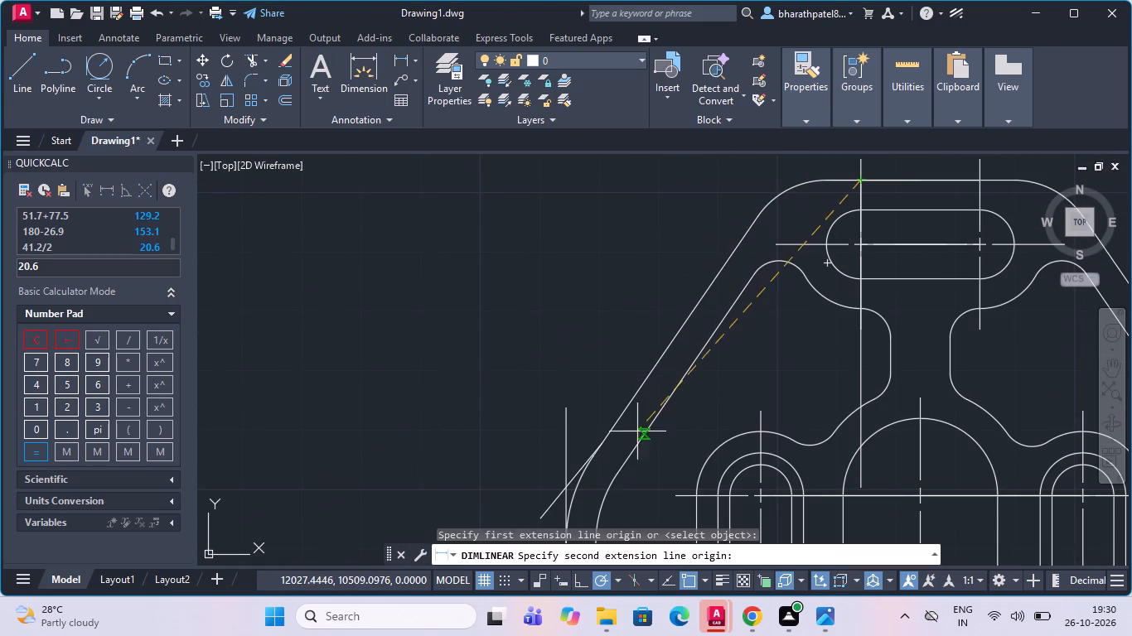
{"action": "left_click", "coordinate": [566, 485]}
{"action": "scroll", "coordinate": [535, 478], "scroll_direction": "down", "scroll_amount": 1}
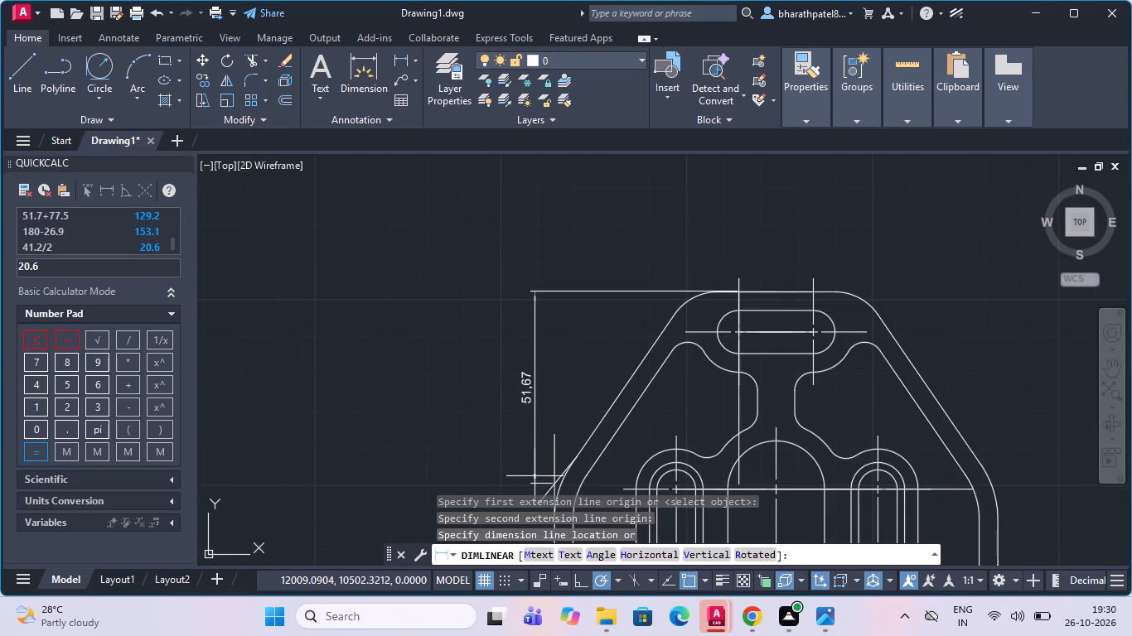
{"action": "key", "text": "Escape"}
Draw a horizontal line from the lower end of the 51.7 vertical line leftward to beyond the plate's left outer edge.
{"action": "scroll", "coordinate": [545, 422], "scroll_direction": "down", "scroll_amount": 2}
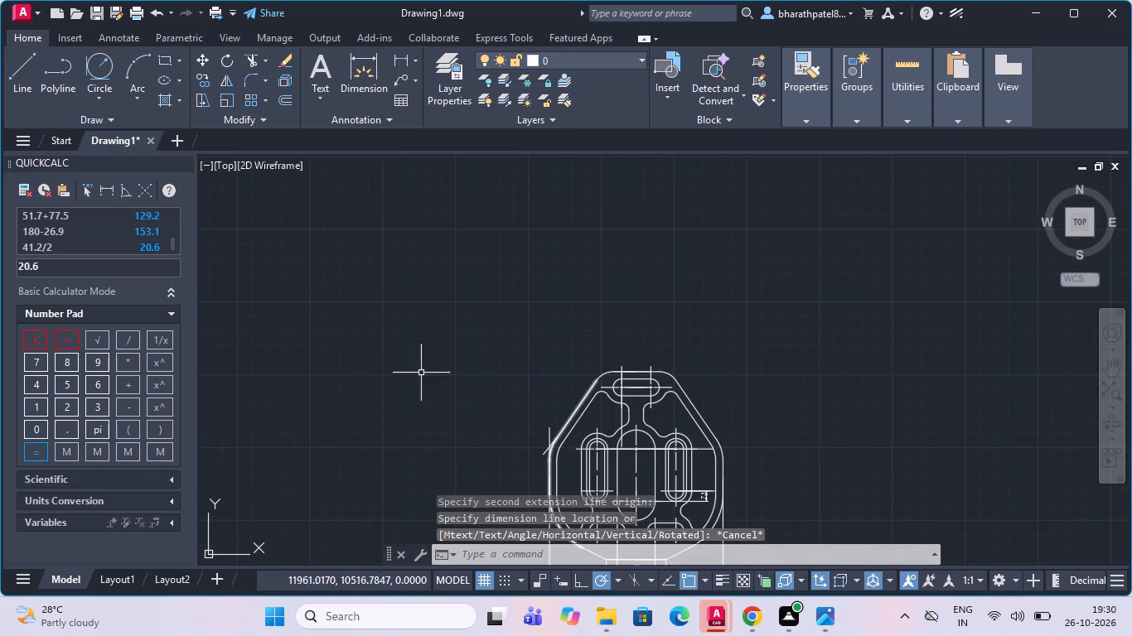
{"action": "left_click", "coordinate": [29, 69]}
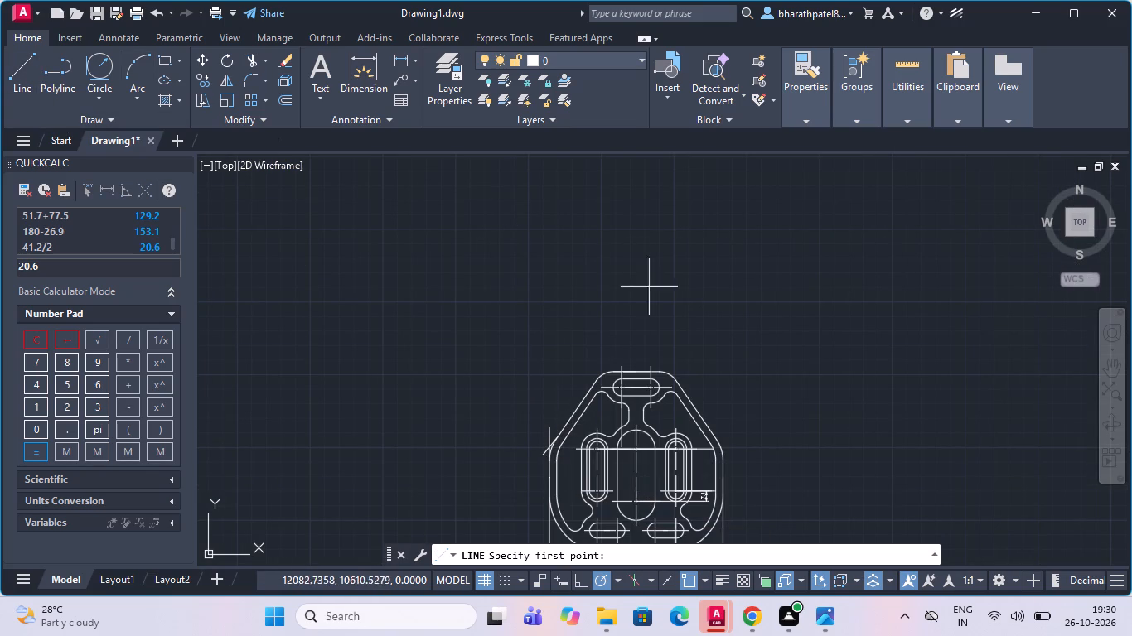
{"action": "scroll", "coordinate": [644, 468], "scroll_direction": "up", "scroll_amount": 2}
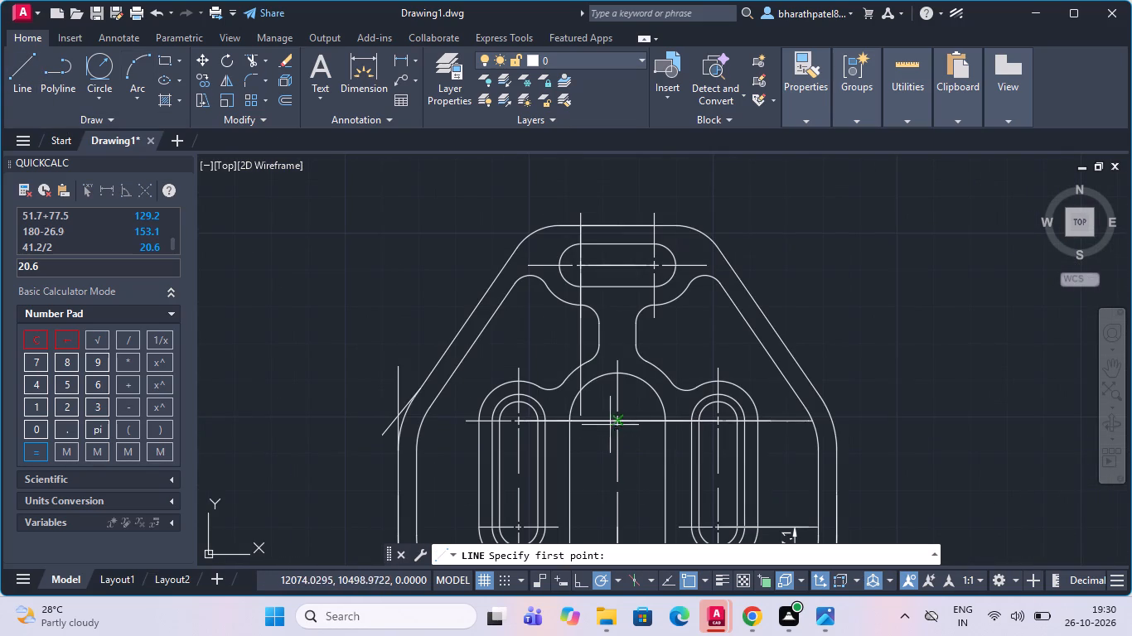
{"action": "scroll", "coordinate": [579, 415], "scroll_direction": "up", "scroll_amount": 5}
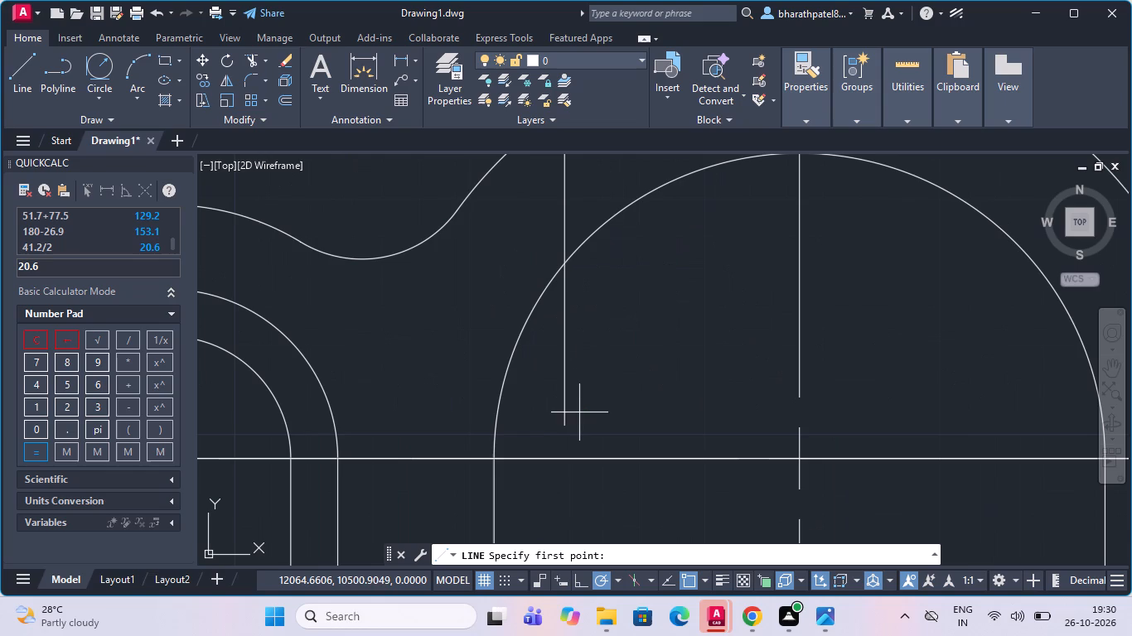
{"action": "left_click", "coordinate": [564, 426]}
{"action": "scroll", "coordinate": [564, 426], "scroll_direction": "down", "scroll_amount": 5}
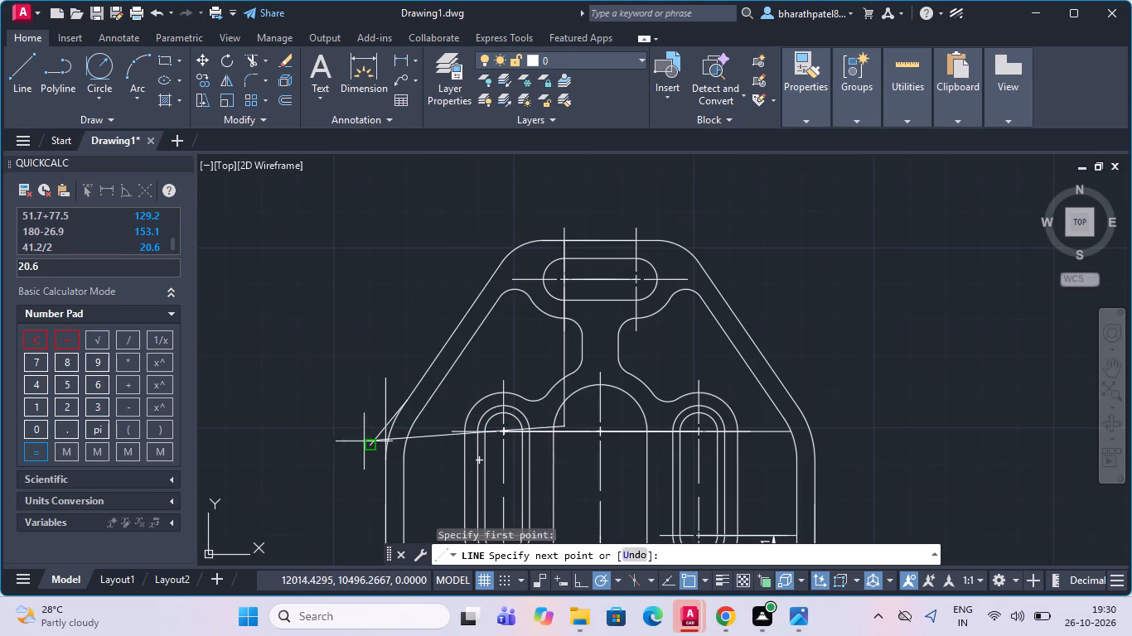
{"action": "left_click", "coordinate": [345, 426]}
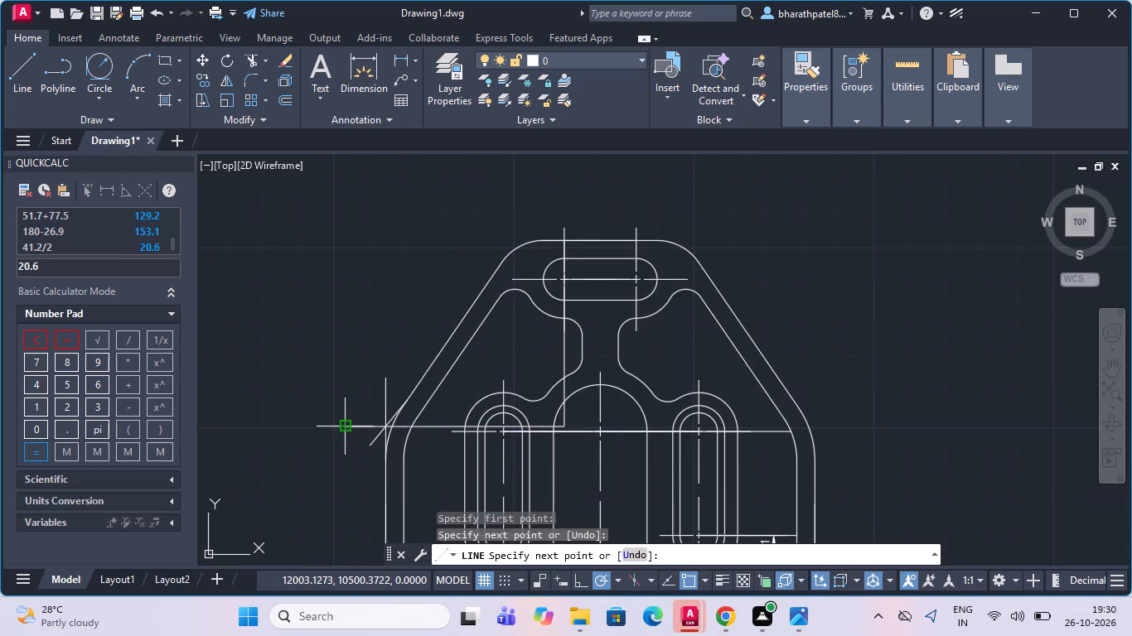
Trim the horizontal construction line back to the left outer corner arc and erase its remaining piece inside the plate.
{"action": "key", "text": "Escape"}
{"action": "scroll", "coordinate": [403, 426], "scroll_direction": "up", "scroll_amount": 4}
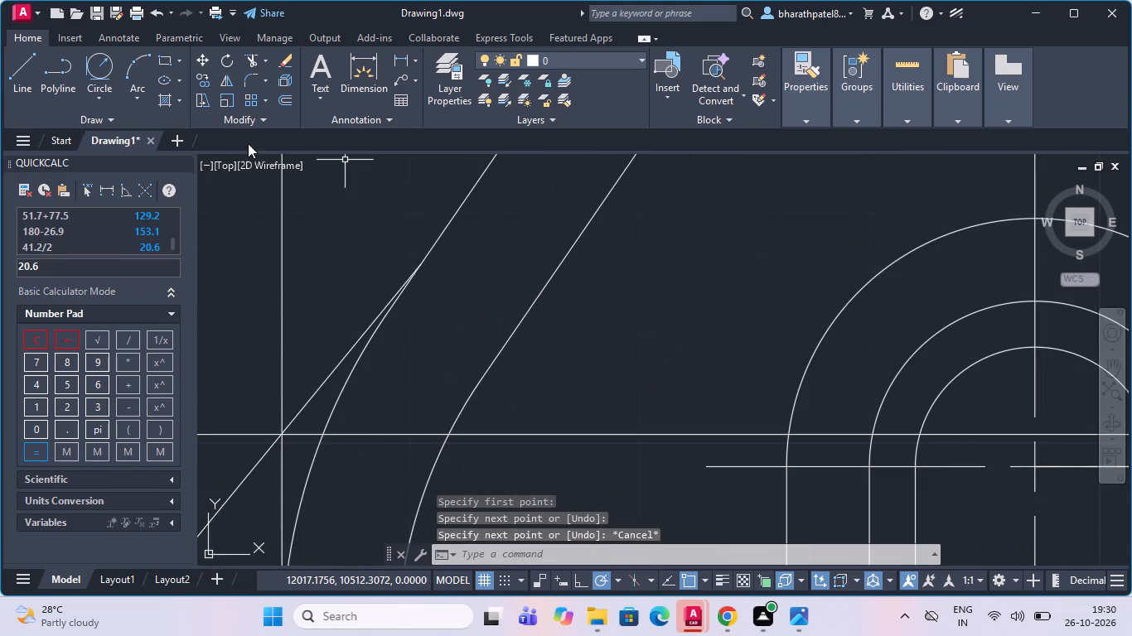
{"action": "left_click", "coordinate": [255, 55]}
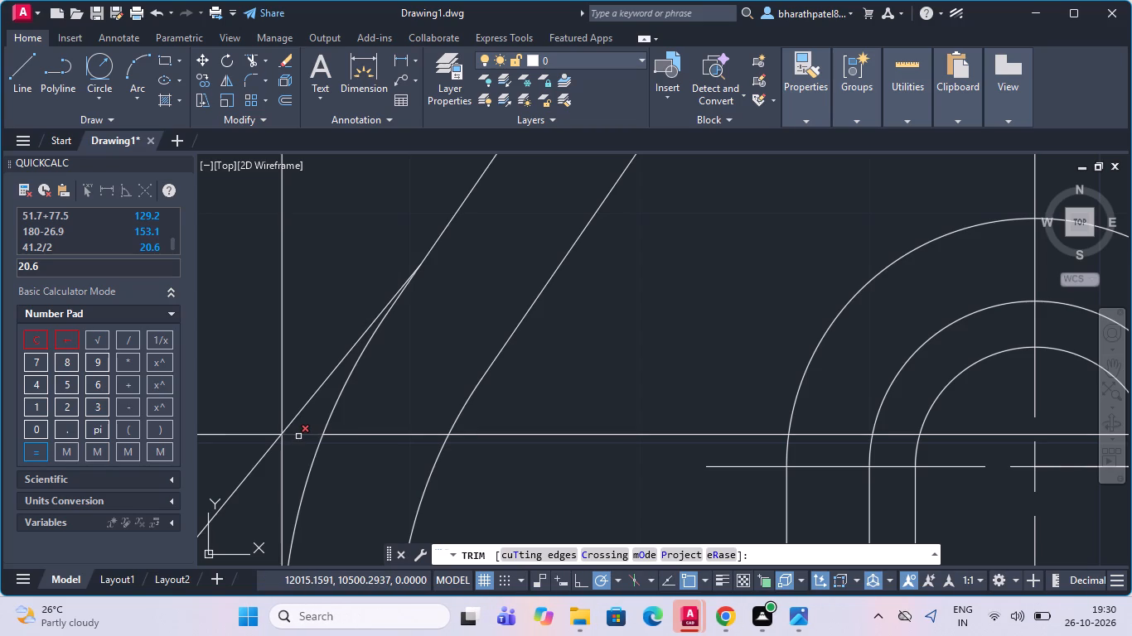
{"action": "left_click", "coordinate": [395, 433]}
{"action": "left_click", "coordinate": [502, 431]}
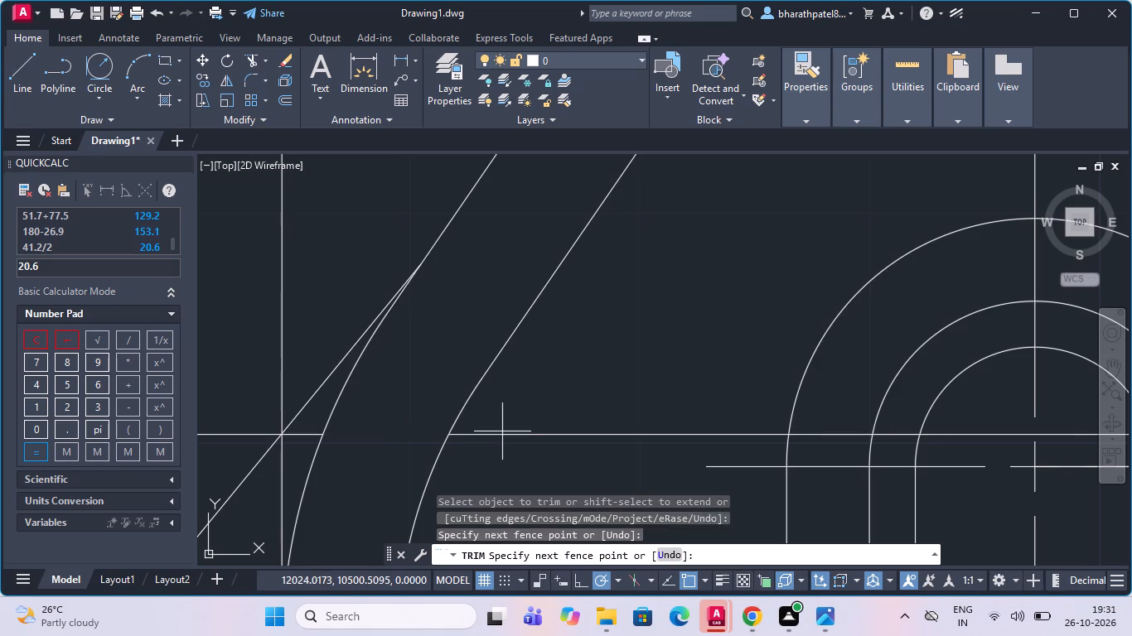
{"action": "left_click", "coordinate": [501, 445]}
{"action": "scroll", "coordinate": [833, 429], "scroll_direction": "down", "scroll_amount": 2}
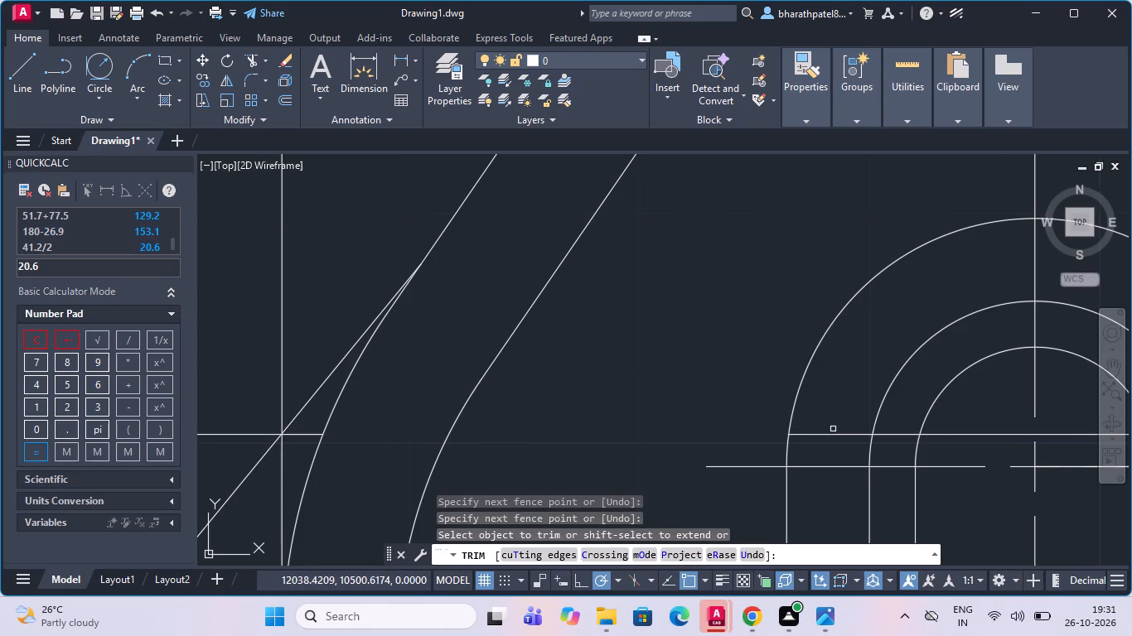
{"action": "scroll", "coordinate": [833, 429], "scroll_direction": "down", "scroll_amount": 1}
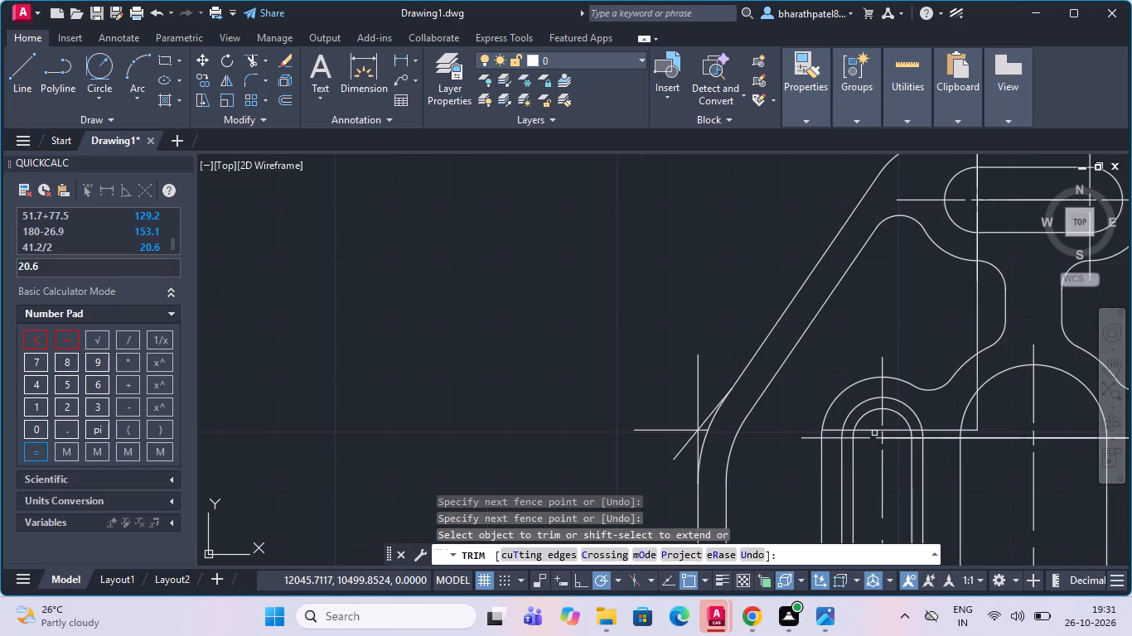
{"action": "key", "text": "Escape"}
{"action": "left_click", "coordinate": [873, 430]}
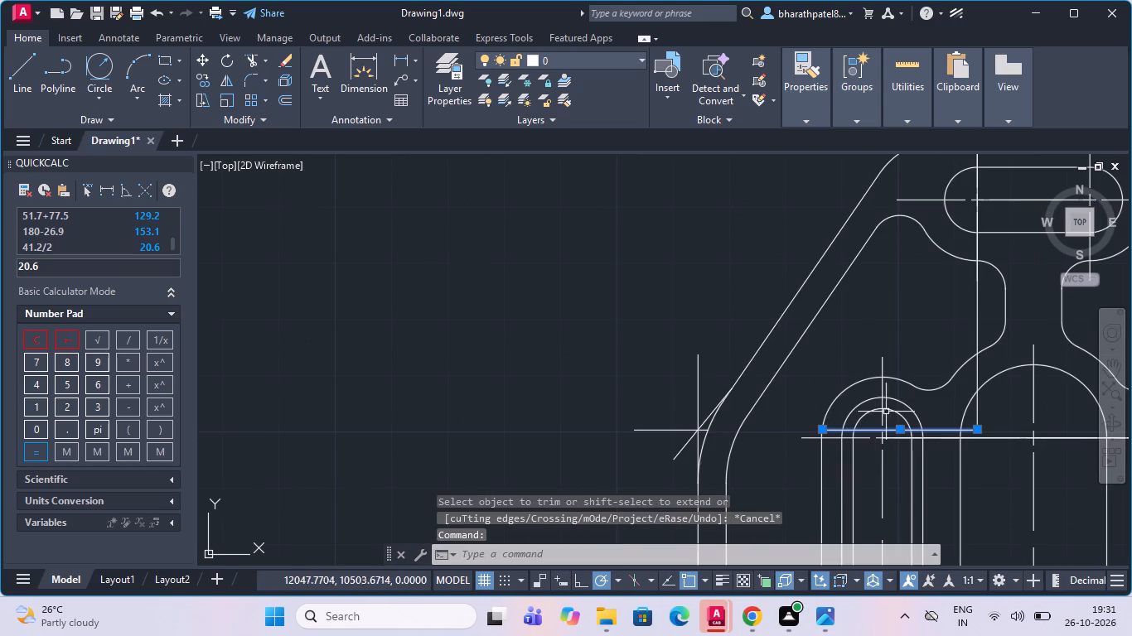
{"action": "key", "text": "Delete"}
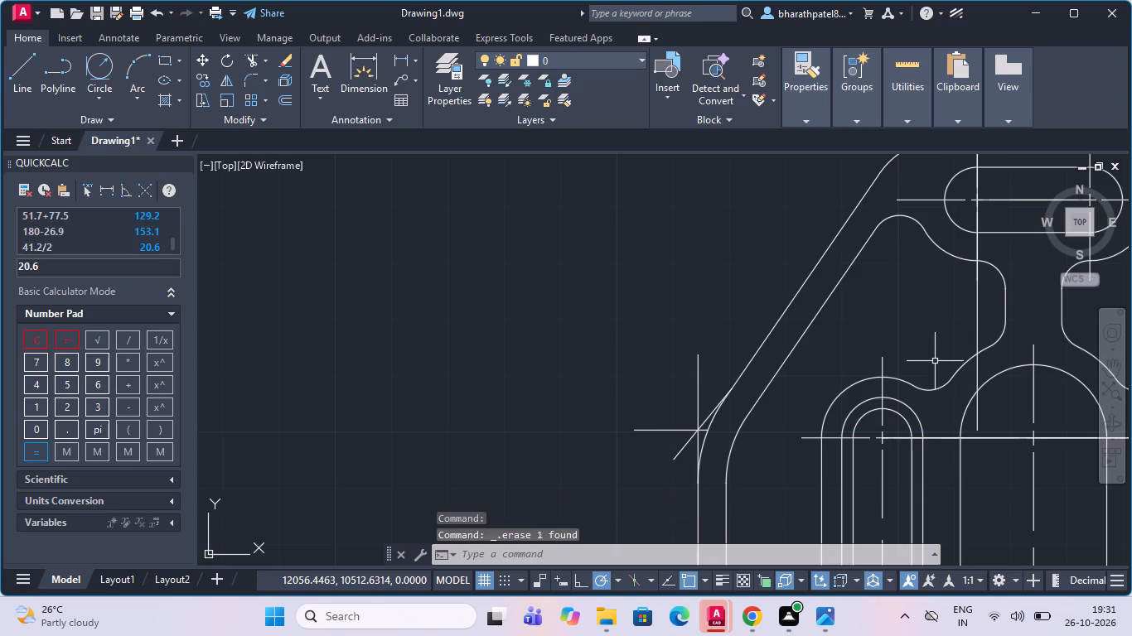
Trim the overhanging ends of the vertical, sloped and horizontal construction lines beyond their intersection at the left outer corner.
{"action": "scroll", "coordinate": [686, 450], "scroll_direction": "up", "scroll_amount": 4}
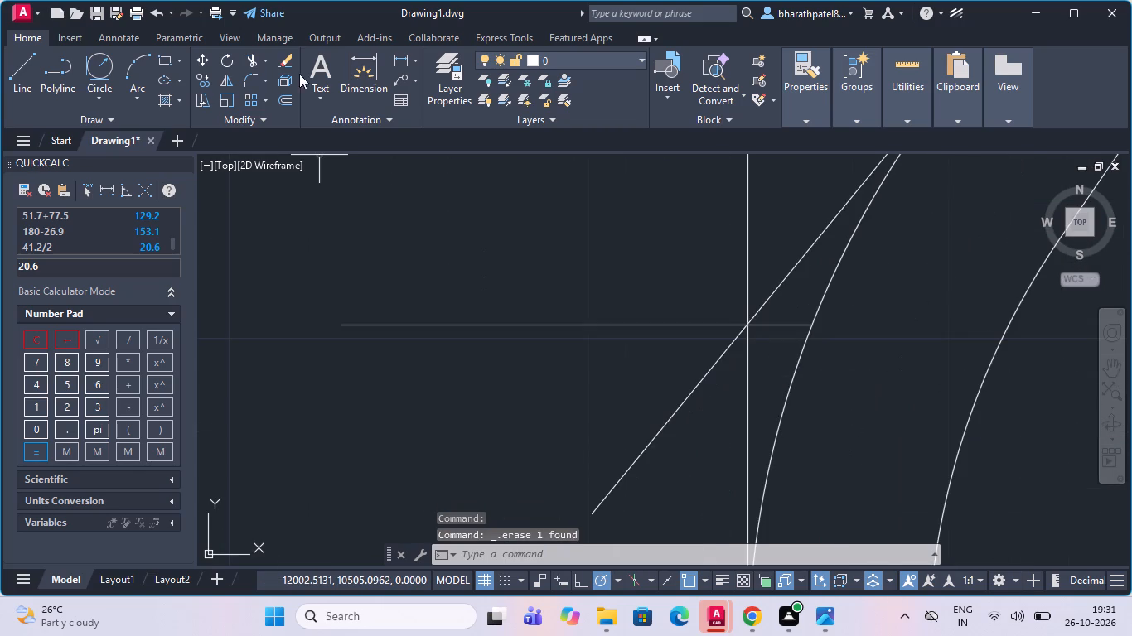
{"action": "left_click", "coordinate": [250, 60]}
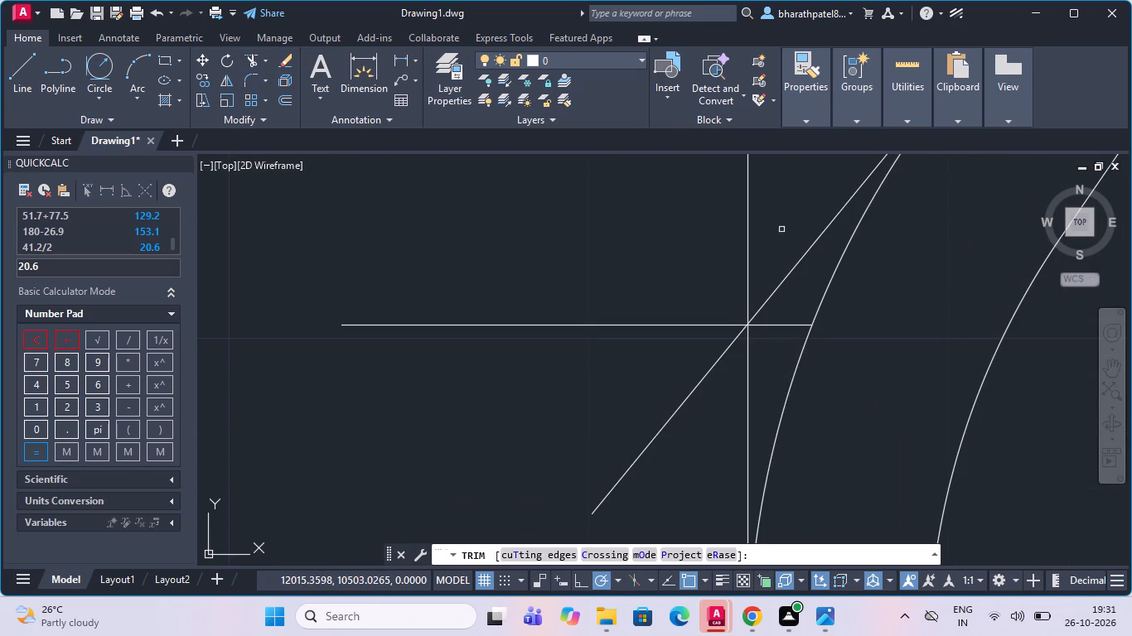
{"action": "left_click_drag", "start_coordinate": [781, 229], "coordinate": [713, 403]}
{"action": "scroll", "coordinate": [712, 401], "scroll_direction": "down", "scroll_amount": 3}
{"action": "scroll", "coordinate": [718, 381], "scroll_direction": "up", "scroll_amount": 2}
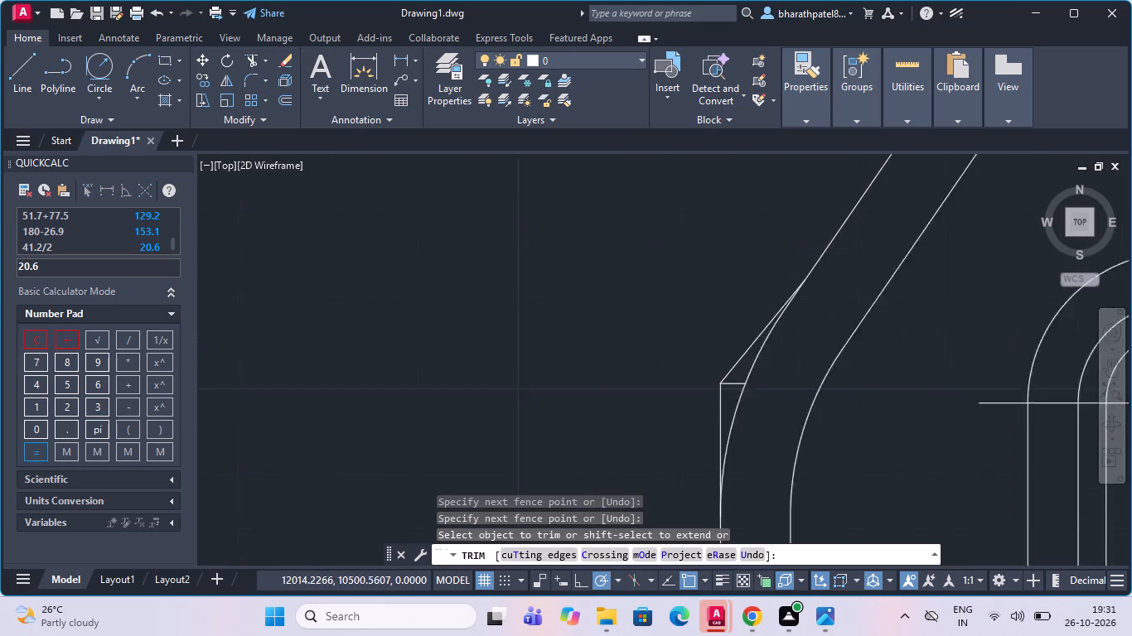
{"action": "scroll", "coordinate": [718, 381], "scroll_direction": "up", "scroll_amount": 3}
{"action": "scroll", "coordinate": [648, 354], "scroll_direction": "down", "scroll_amount": 4}
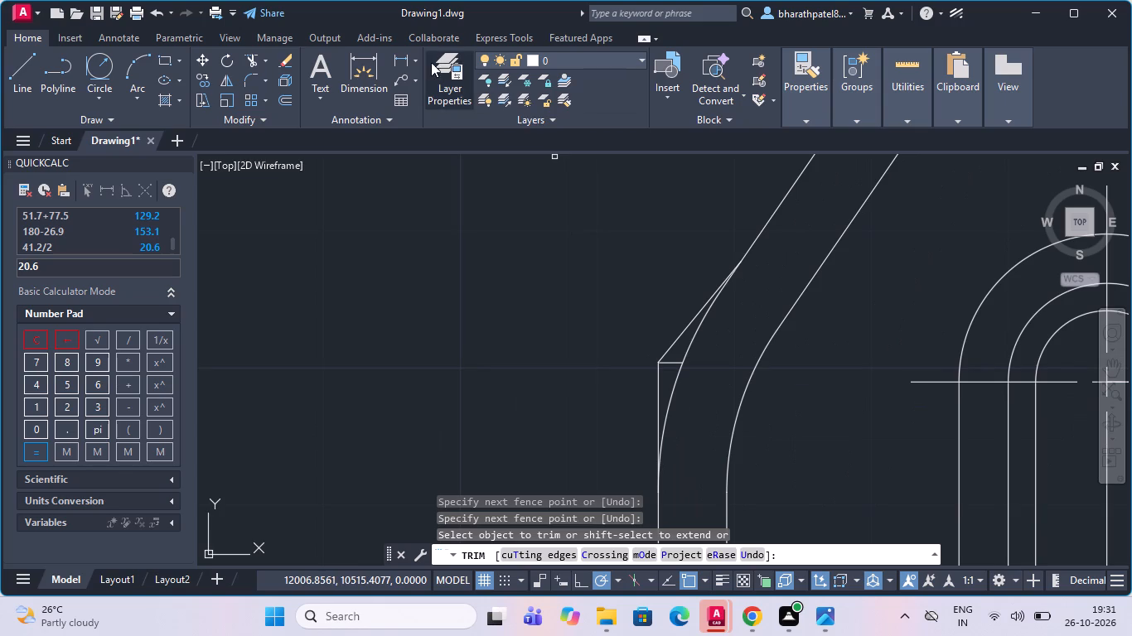
Add a vertical linear dimension from the plate's top edge to the construction-line corner, placing it outside the left edge.
{"action": "left_click", "coordinate": [407, 64]}
{"action": "scroll", "coordinate": [896, 417], "scroll_direction": "down", "scroll_amount": 4}
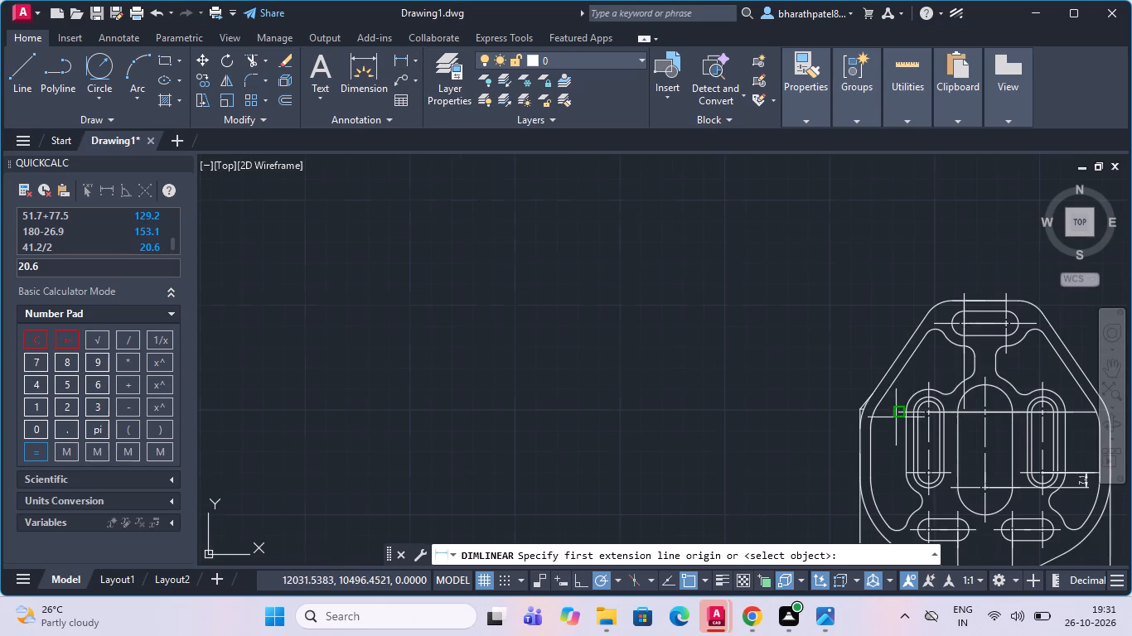
{"action": "scroll", "coordinate": [973, 308], "scroll_direction": "up", "scroll_amount": 4}
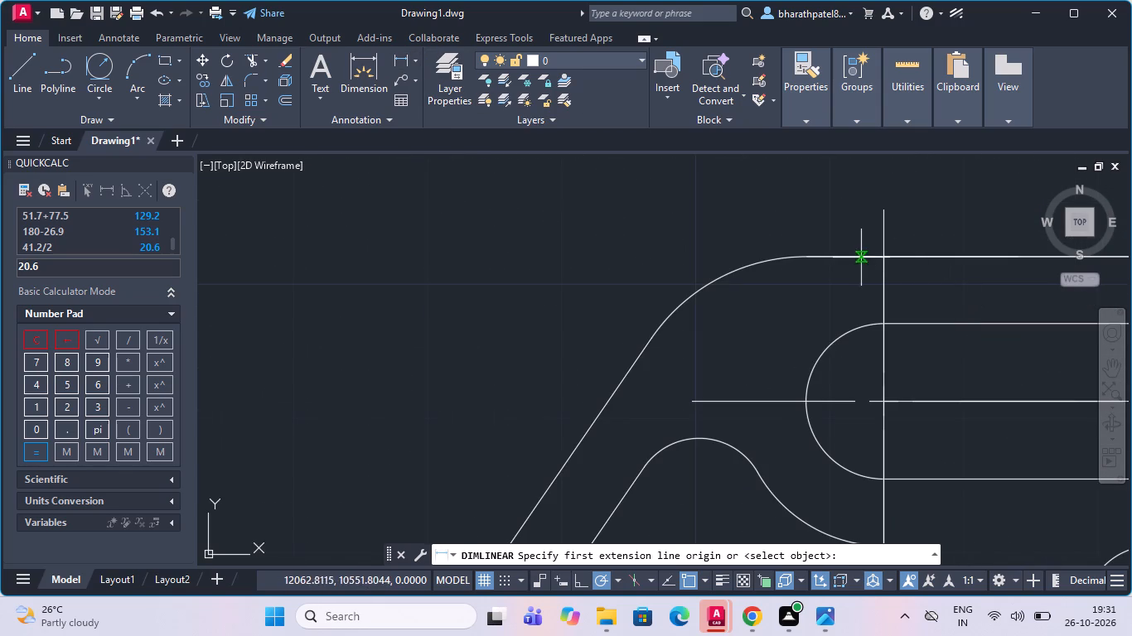
{"action": "left_click", "coordinate": [884, 255]}
{"action": "scroll", "coordinate": [884, 255], "scroll_direction": "down", "scroll_amount": 4}
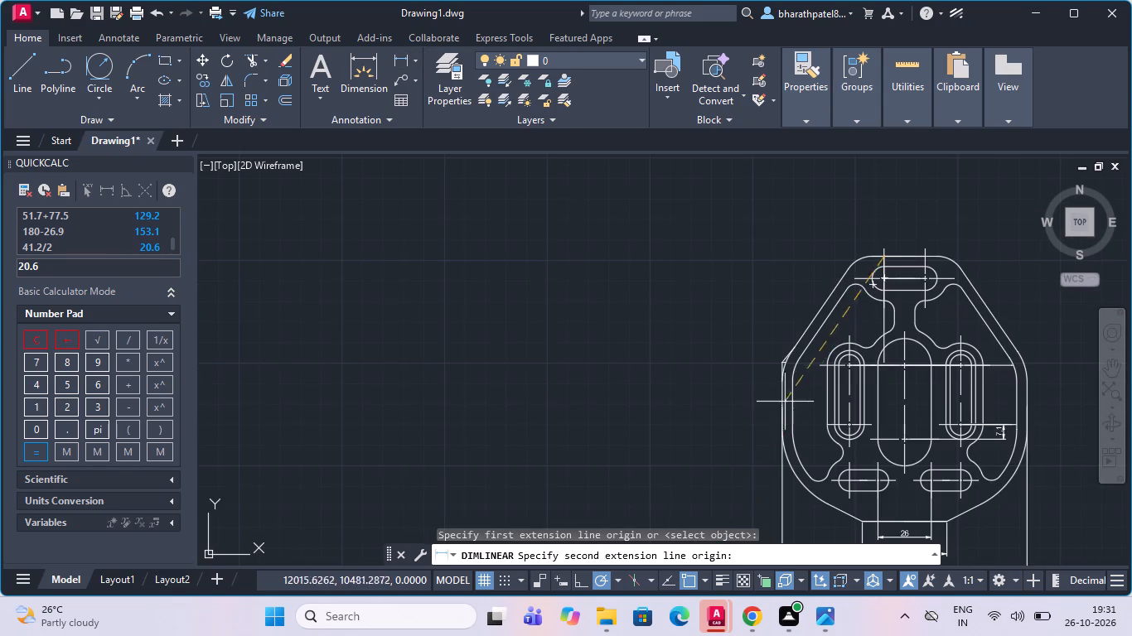
{"action": "scroll", "coordinate": [815, 330], "scroll_direction": "down", "scroll_amount": 1}
{"action": "scroll", "coordinate": [815, 330], "scroll_direction": "up", "scroll_amount": 5}
{"action": "scroll", "coordinate": [736, 379], "scroll_direction": "down", "scroll_amount": 3}
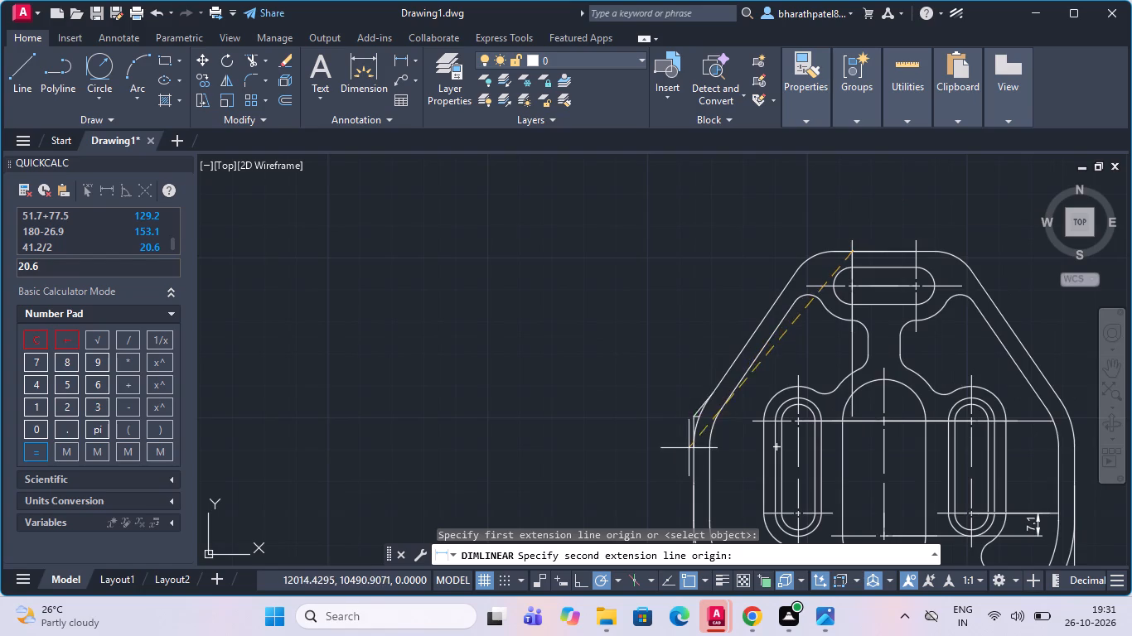
{"action": "scroll", "coordinate": [689, 446], "scroll_direction": "up", "scroll_amount": 5}
{"action": "scroll", "coordinate": [709, 258], "scroll_direction": "up", "scroll_amount": 5}
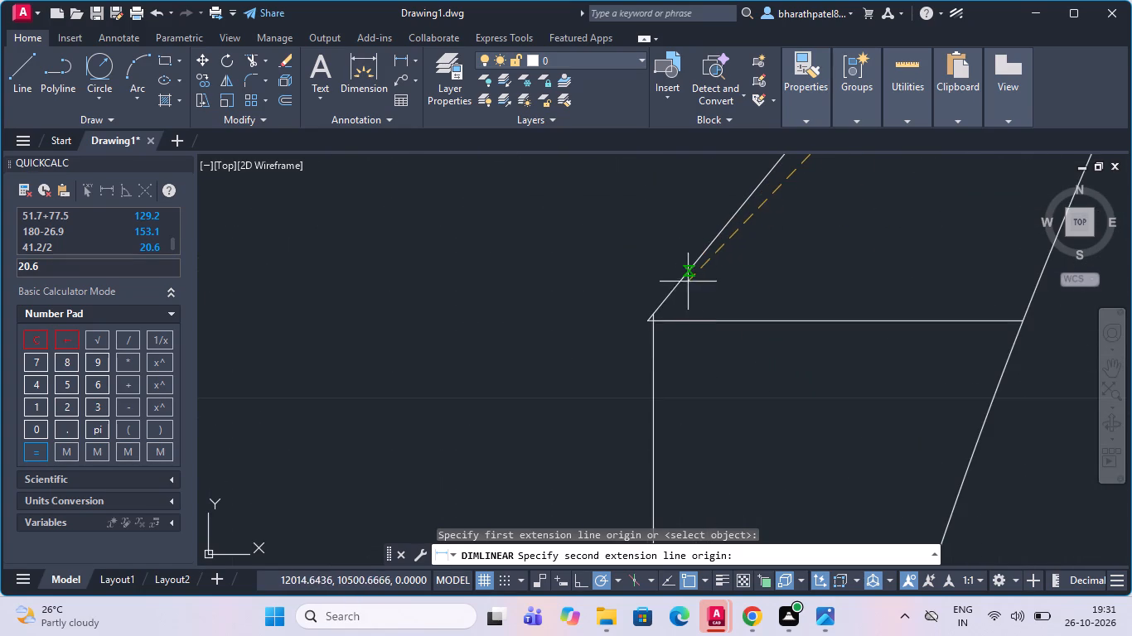
{"action": "scroll", "coordinate": [654, 325], "scroll_direction": "up", "scroll_amount": 4}
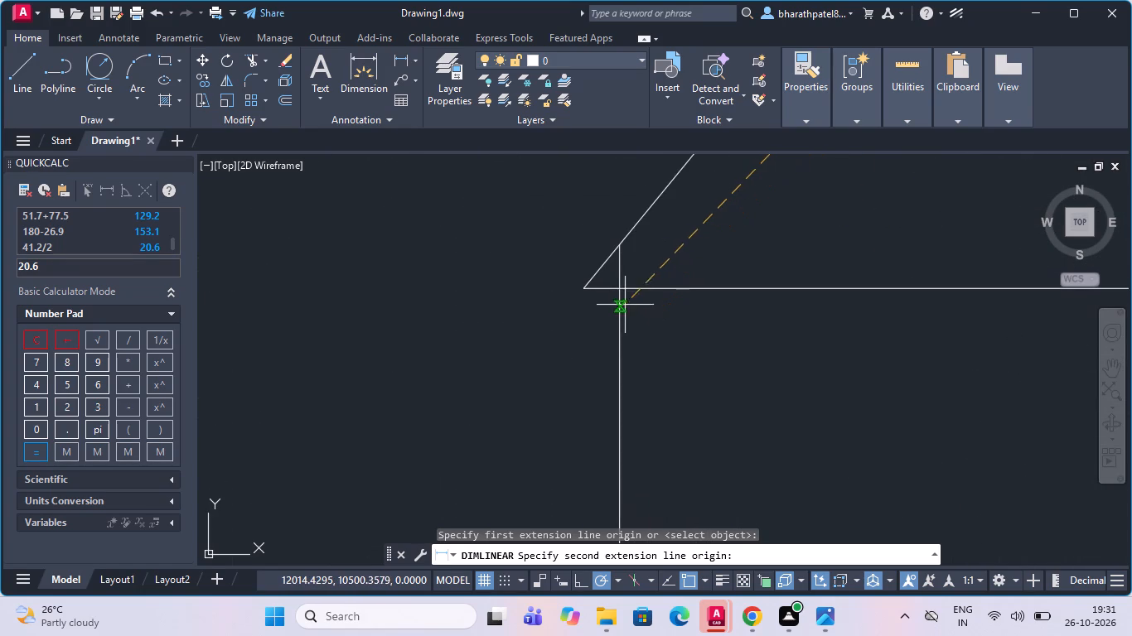
{"action": "left_click", "coordinate": [625, 288]}
{"action": "scroll", "coordinate": [625, 288], "scroll_direction": "down", "scroll_amount": 11}
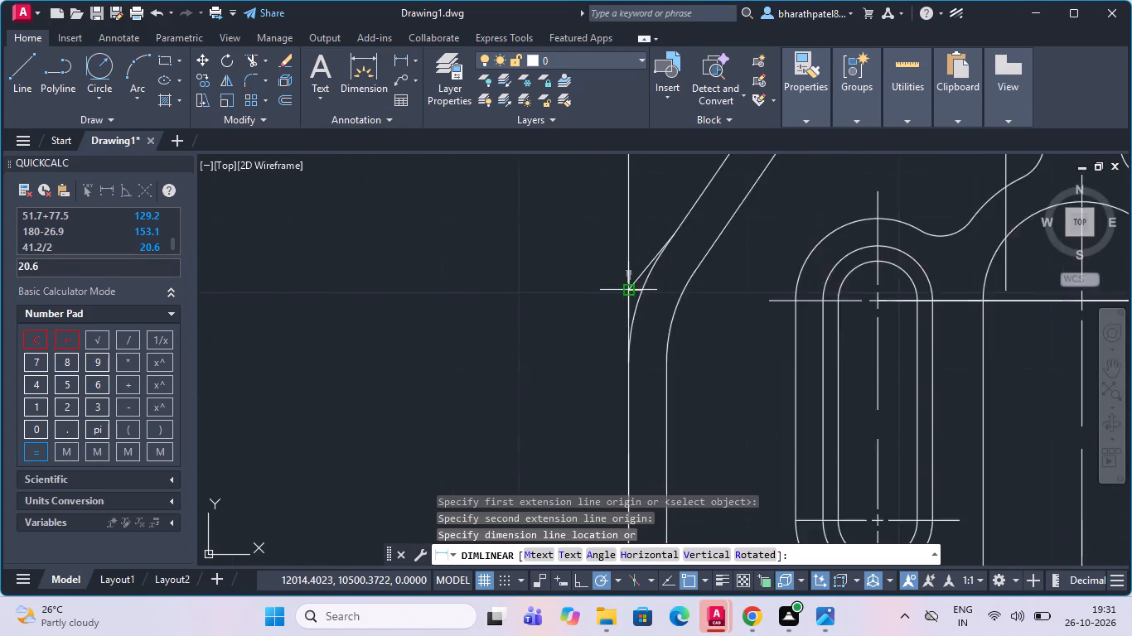
{"action": "scroll", "coordinate": [628, 290], "scroll_direction": "down", "scroll_amount": 3}
{"action": "left_click", "coordinate": [607, 287]}
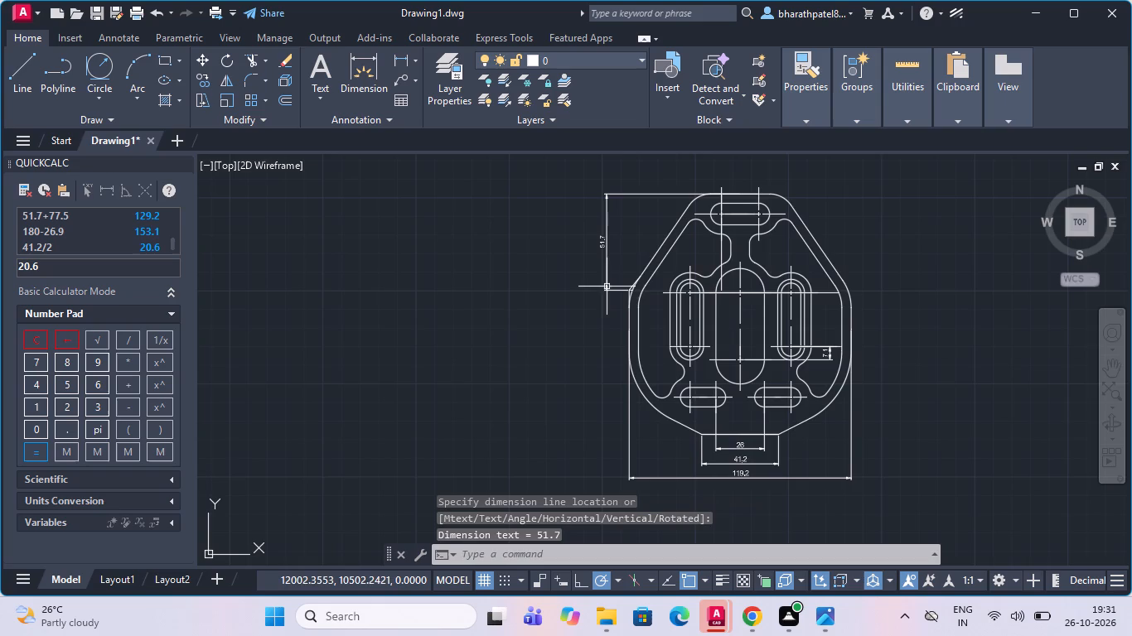
Erase the vertical, sloped and short horizontal construction lines at the plate's left outer corner.
{"action": "scroll", "coordinate": [639, 269], "scroll_direction": "up", "scroll_amount": 4}
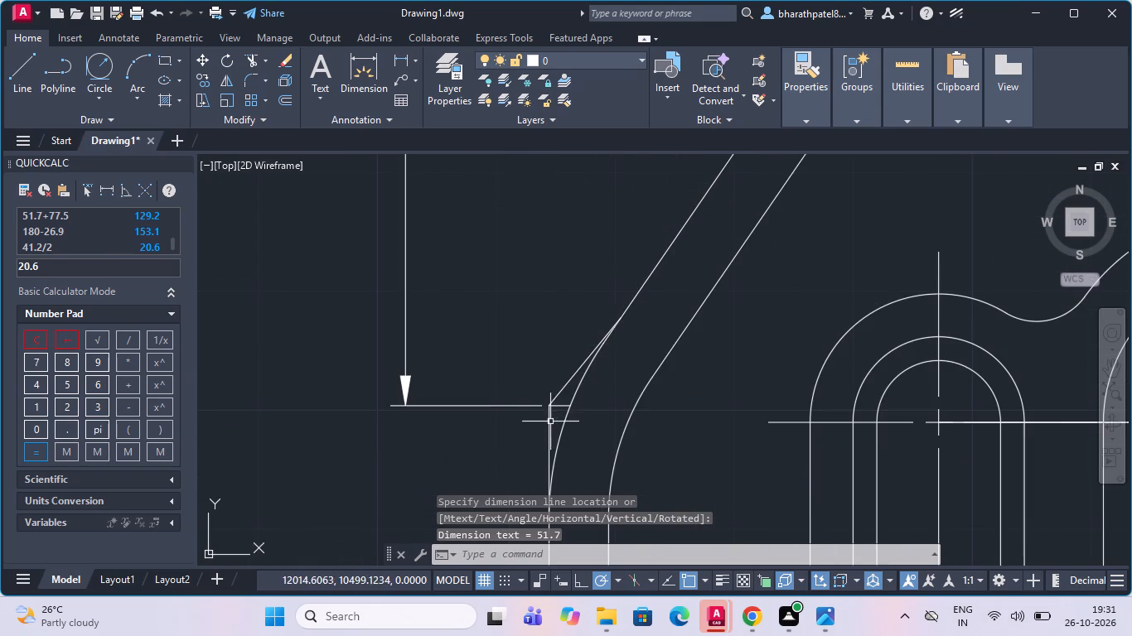
{"action": "left_click", "coordinate": [549, 423]}
{"action": "left_click", "coordinate": [559, 386]}
{"action": "left_click", "coordinate": [562, 389]}
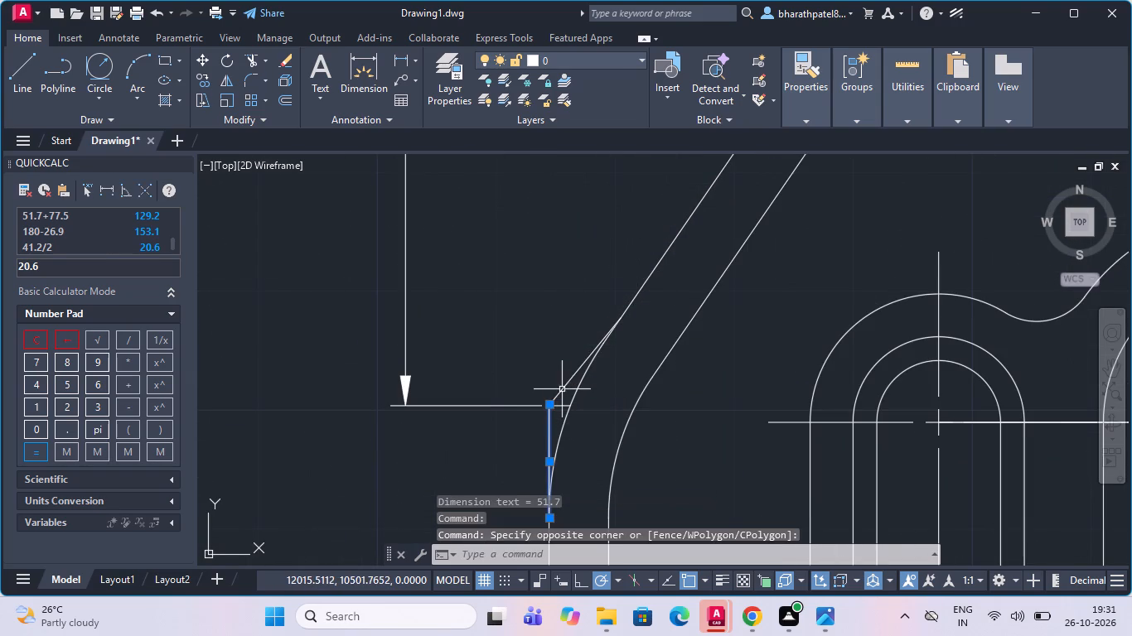
{"action": "left_click", "coordinate": [564, 388]}
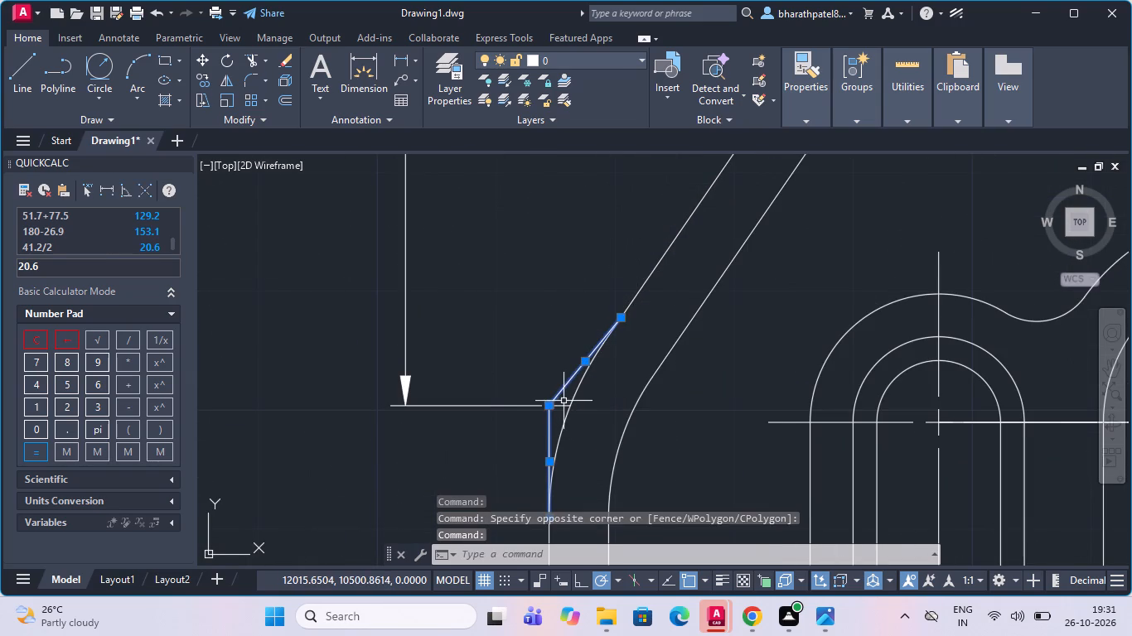
{"action": "left_click", "coordinate": [563, 403]}
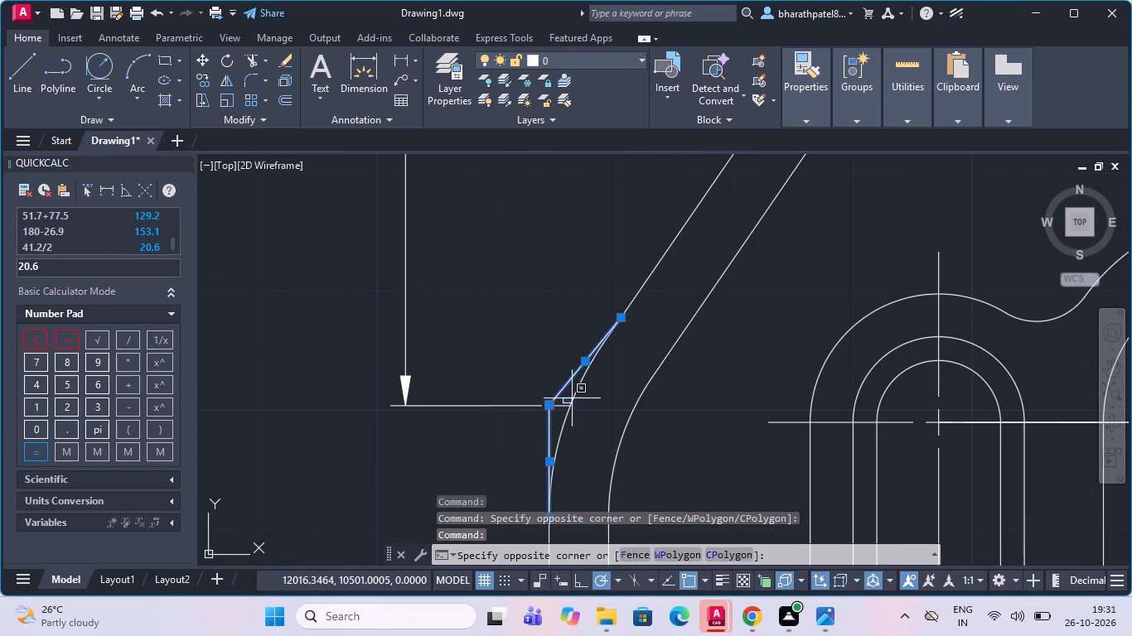
{"action": "left_click", "coordinate": [560, 408]}
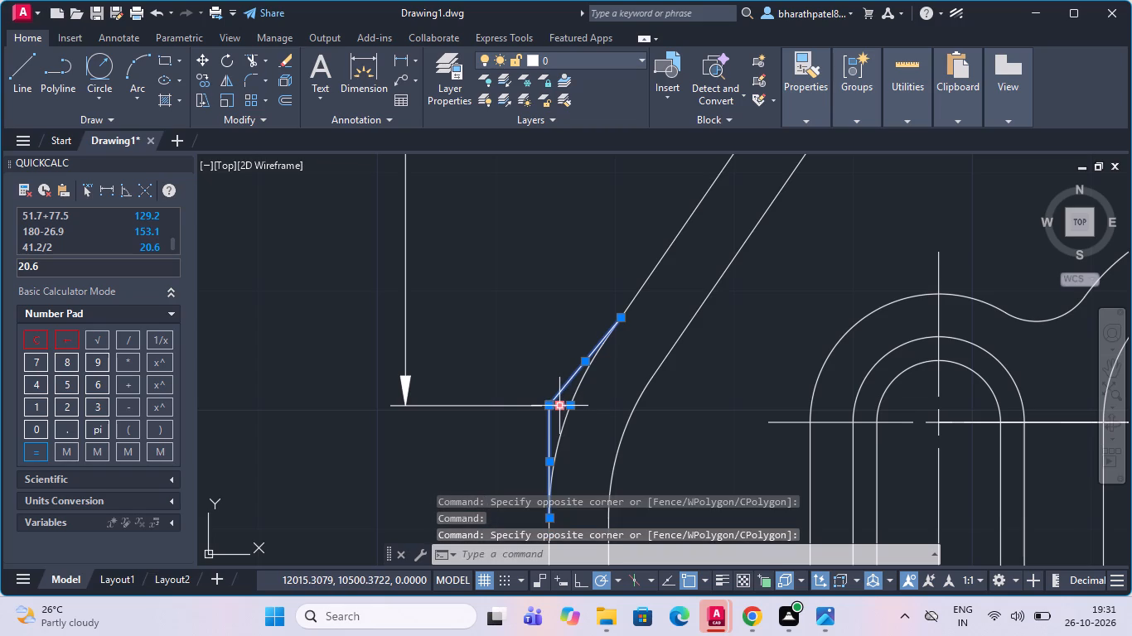
{"action": "key", "text": "Delete"}
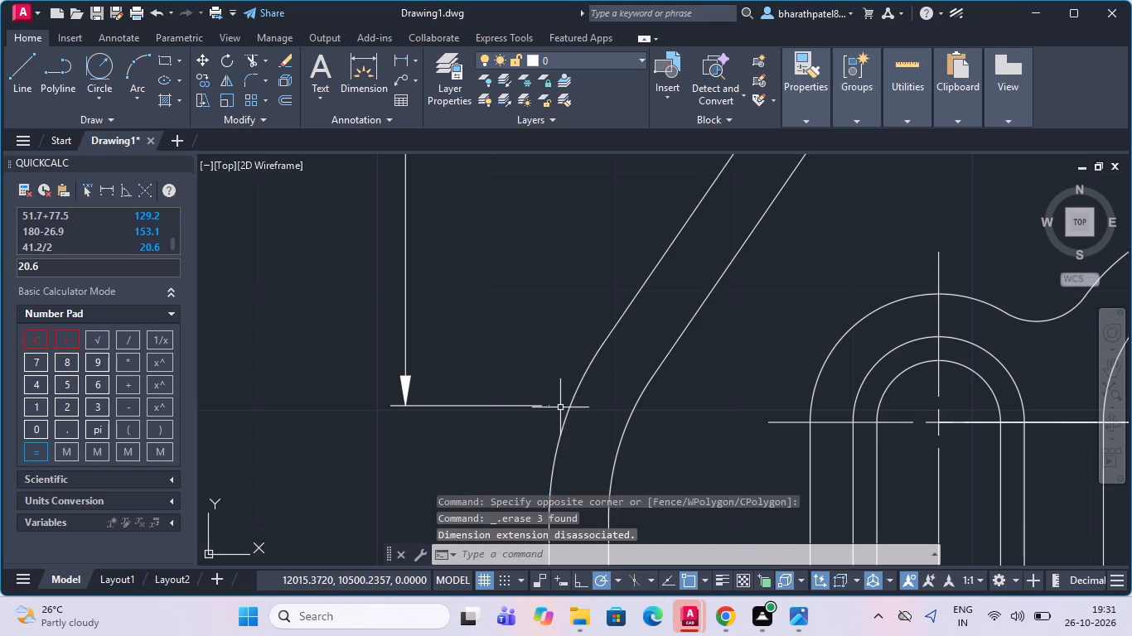
Draw a 32.5 line straight down from the 51.7 dimension's lower corner point, followed by a short horizontal line to its left.
{"action": "scroll", "coordinate": [569, 407], "scroll_direction": "down", "scroll_amount": 3}
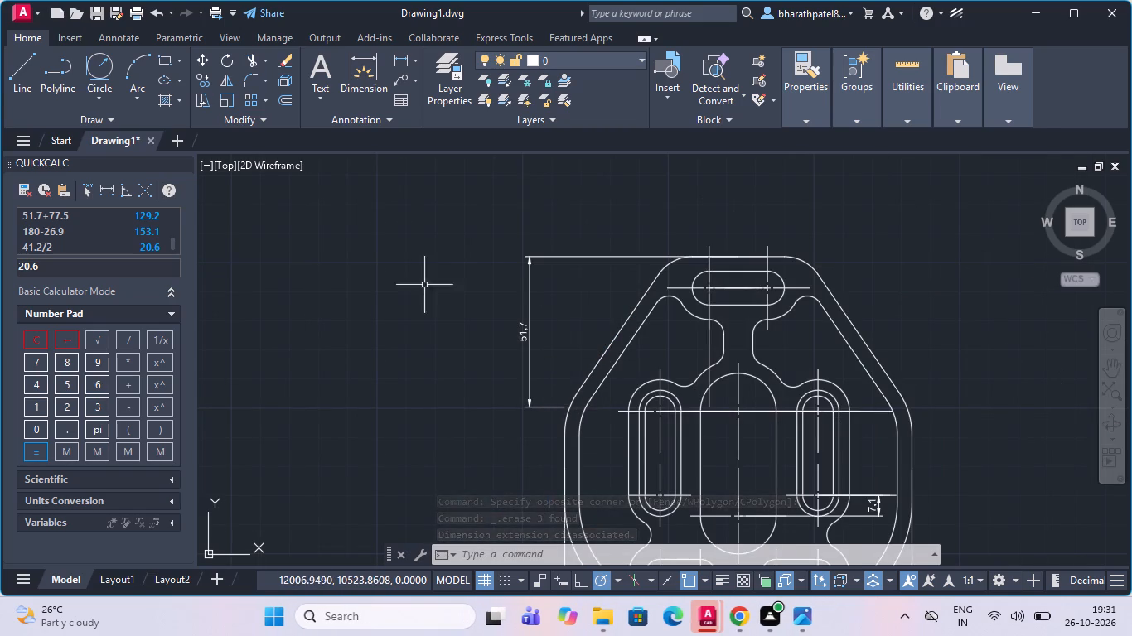
{"action": "left_click", "coordinate": [15, 69]}
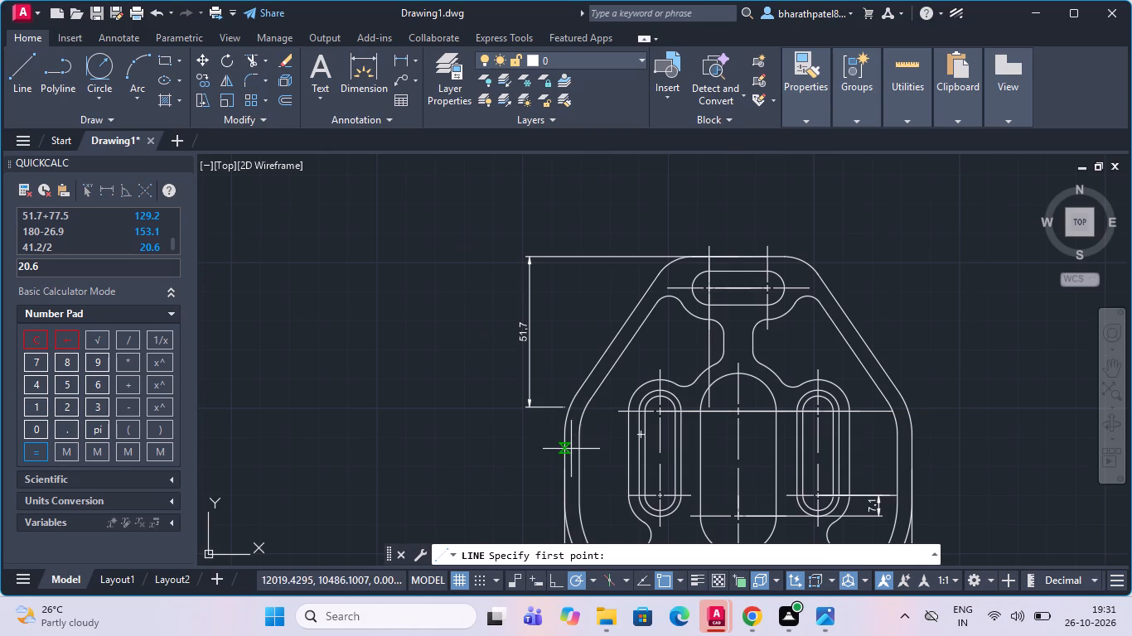
{"action": "scroll", "coordinate": [570, 449], "scroll_direction": "up", "scroll_amount": 2}
{"action": "left_click", "coordinate": [547, 340]}
{"action": "scroll", "coordinate": [548, 340], "scroll_direction": "down", "scroll_amount": 2}
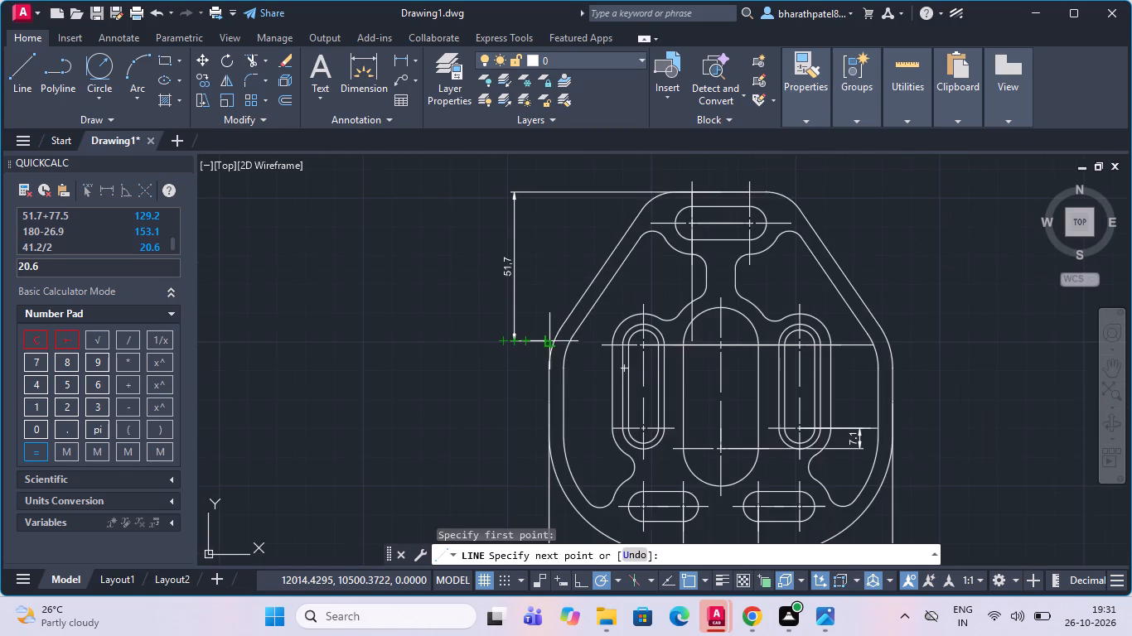
{"action": "scroll", "coordinate": [548, 407], "scroll_direction": "up", "scroll_amount": 2}
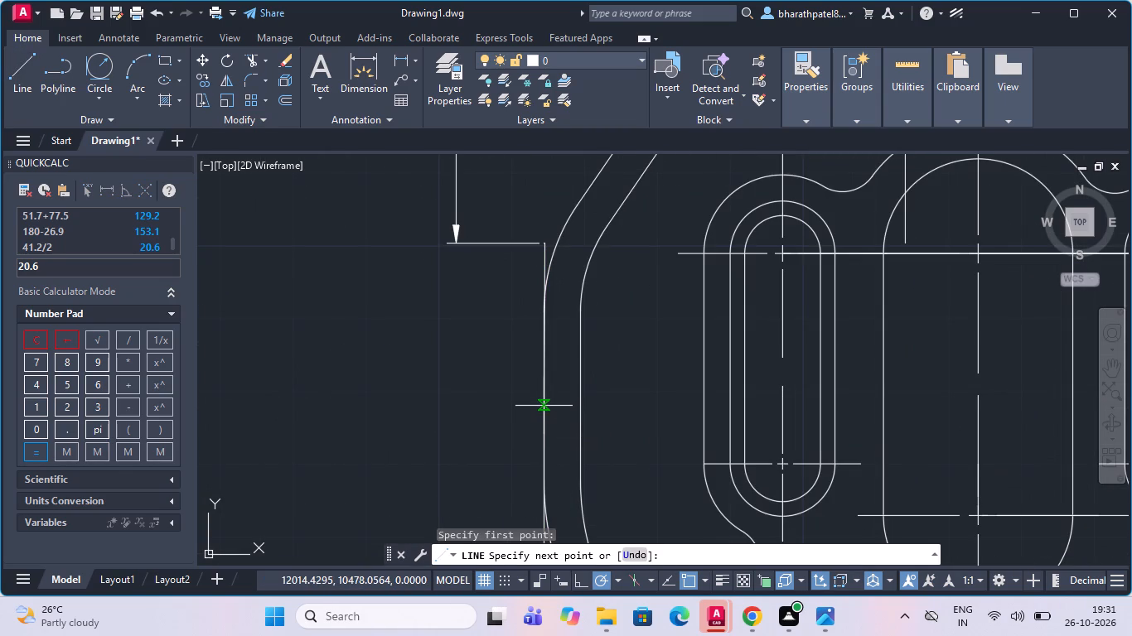
{"action": "type", "text": "32"}
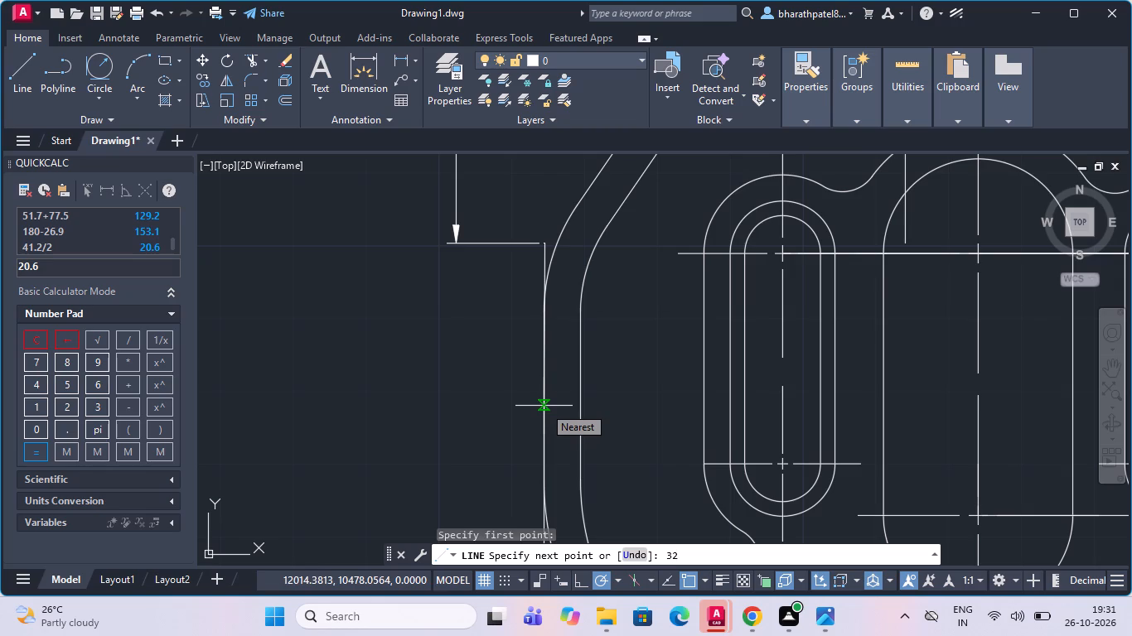
{"action": "type", "text": ".5"}
{"action": "key", "text": "Return"}
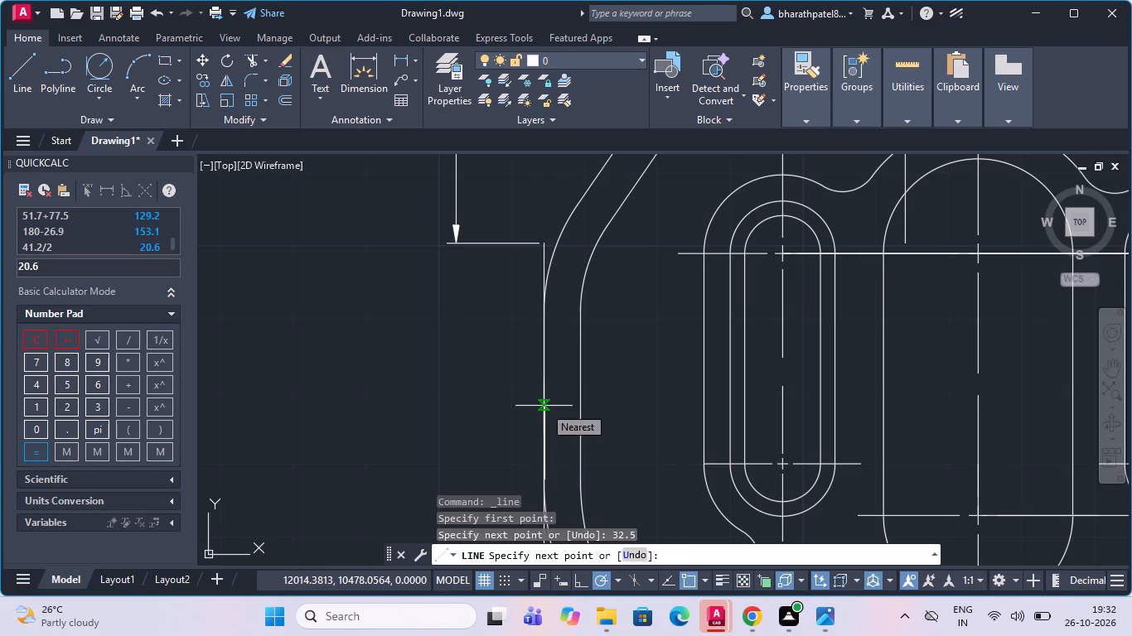
{"action": "scroll", "coordinate": [602, 492], "scroll_direction": "down", "scroll_amount": 2}
{"action": "scroll", "coordinate": [572, 524], "scroll_direction": "up", "scroll_amount": 3}
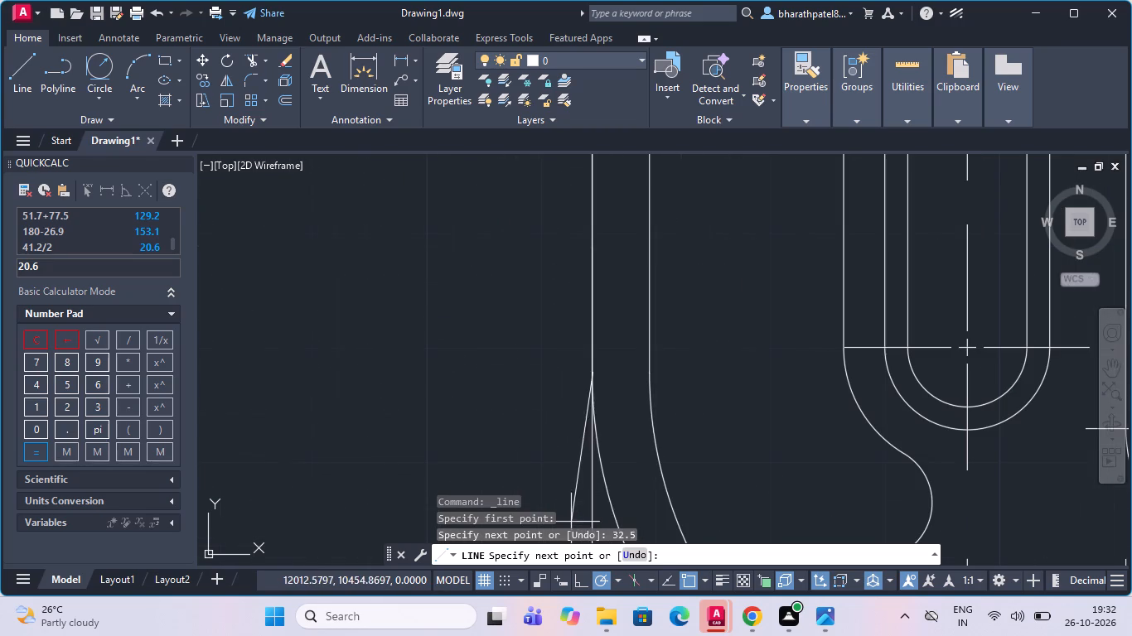
{"action": "left_click", "coordinate": [573, 374]}
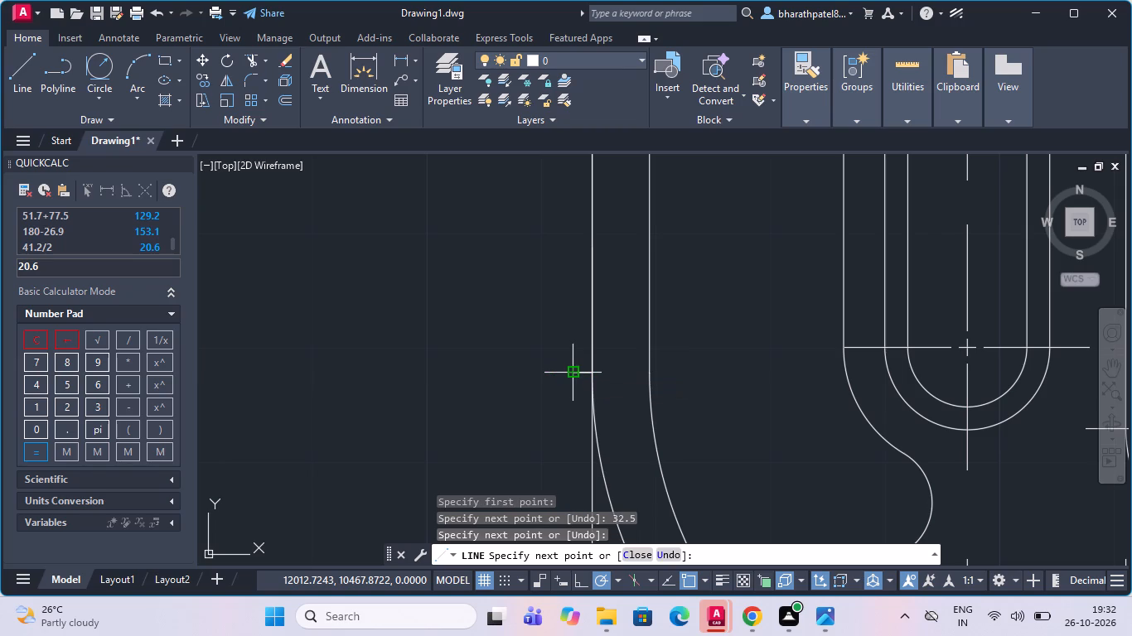
{"action": "key", "text": "Escape"}
Add a vertical linear dimension from the 51.7 dimension's lower corner point to the short horizontal line, placed directly beneath the 51.7 dimension.
{"action": "scroll", "coordinate": [576, 403], "scroll_direction": "down", "scroll_amount": 2}
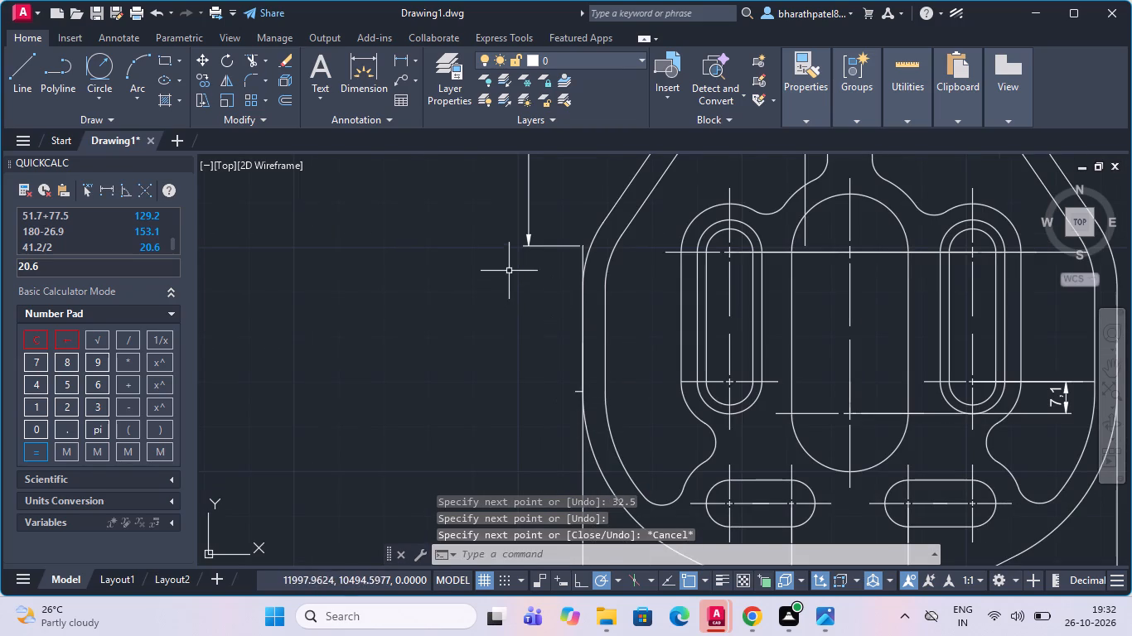
{"action": "left_click", "coordinate": [403, 55]}
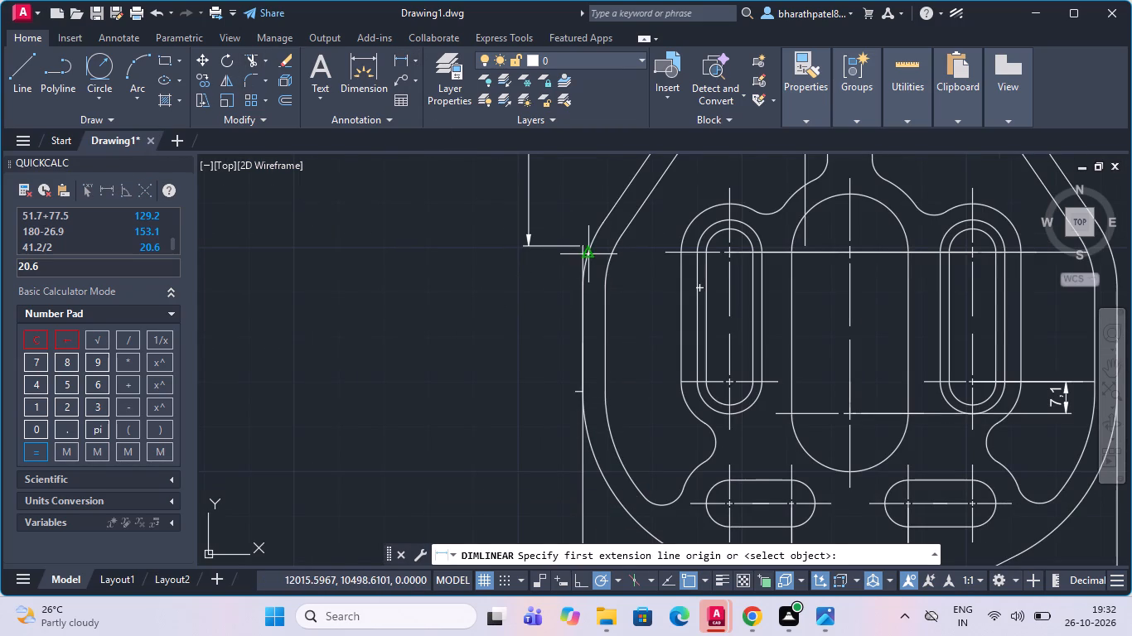
{"action": "scroll", "coordinate": [578, 242], "scroll_direction": "up", "scroll_amount": 3}
{"action": "left_click", "coordinate": [588, 255]}
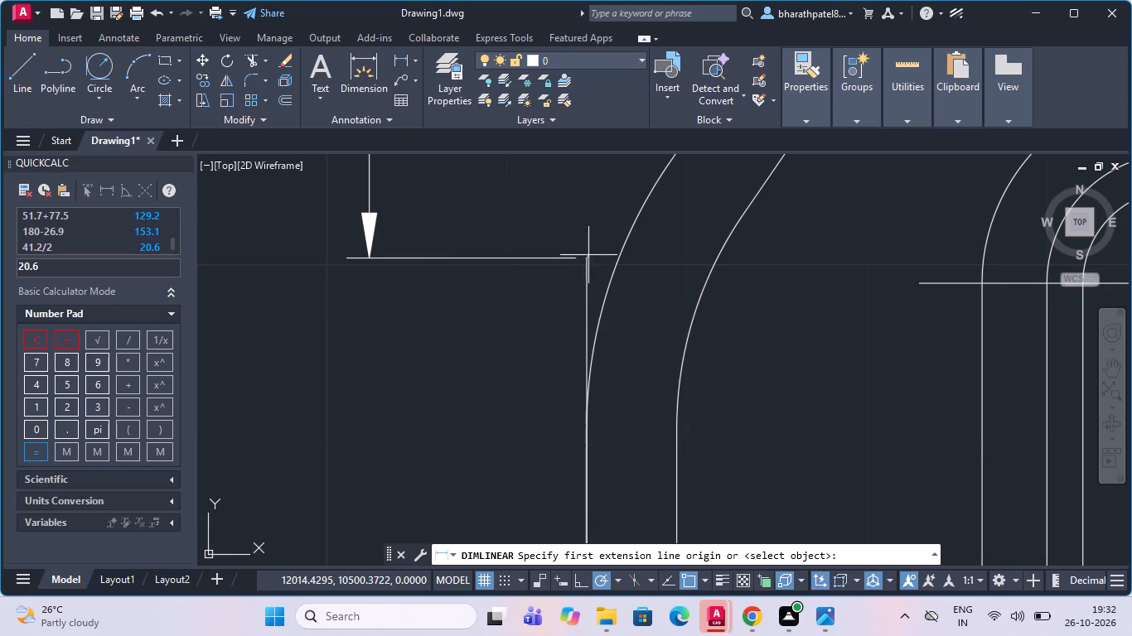
{"action": "scroll", "coordinate": [588, 253], "scroll_direction": "down", "scroll_amount": 4}
{"action": "scroll", "coordinate": [582, 393], "scroll_direction": "up", "scroll_amount": 4}
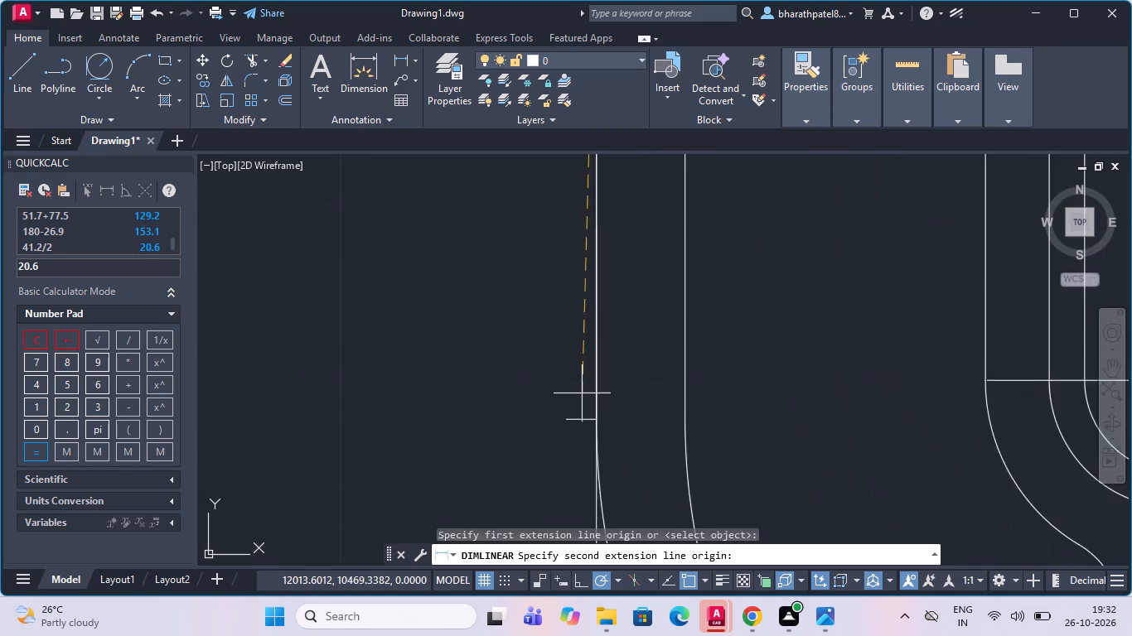
{"action": "left_click", "coordinate": [602, 438]}
{"action": "scroll", "coordinate": [605, 436], "scroll_direction": "down", "scroll_amount": 3}
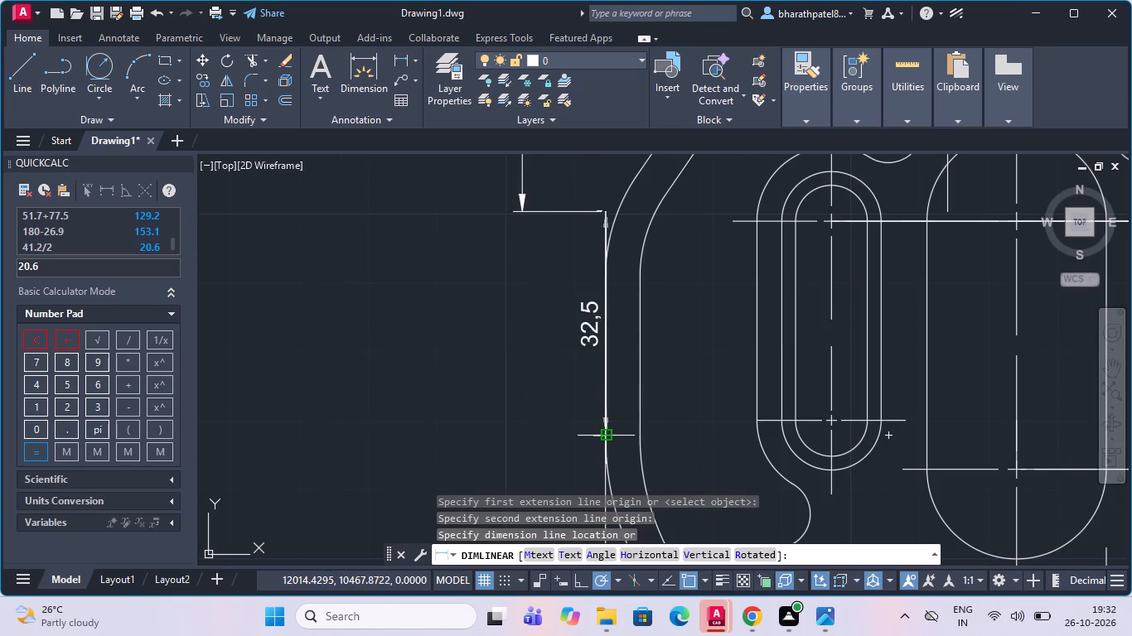
{"action": "left_click", "coordinate": [521, 423]}
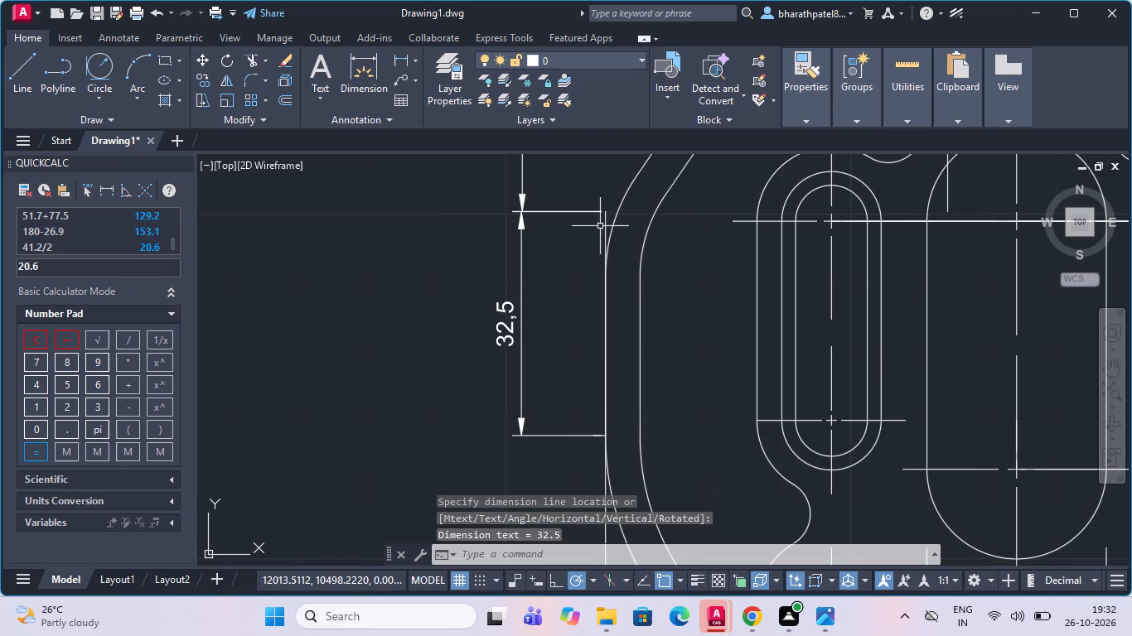
Erase the vertical construction line running down from the 51.7 dimension's lower corner point at the plate's left outer edge.
{"action": "left_click", "coordinate": [605, 222]}
{"action": "key", "text": "Delete"}
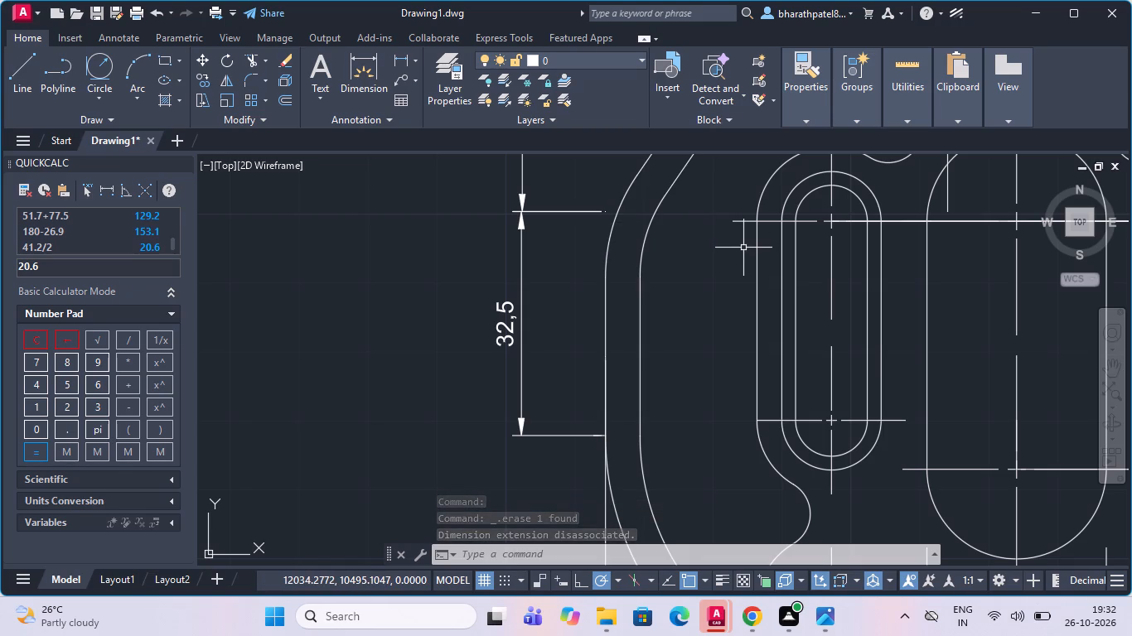
Add a vertical linear dimension from the 51.7 dimension's lower extension line to the bottom edge's left corner, placed outside the 32.5 dimension.
{"action": "left_click", "coordinate": [403, 55]}
{"action": "scroll", "coordinate": [518, 222], "scroll_direction": "down", "scroll_amount": 6}
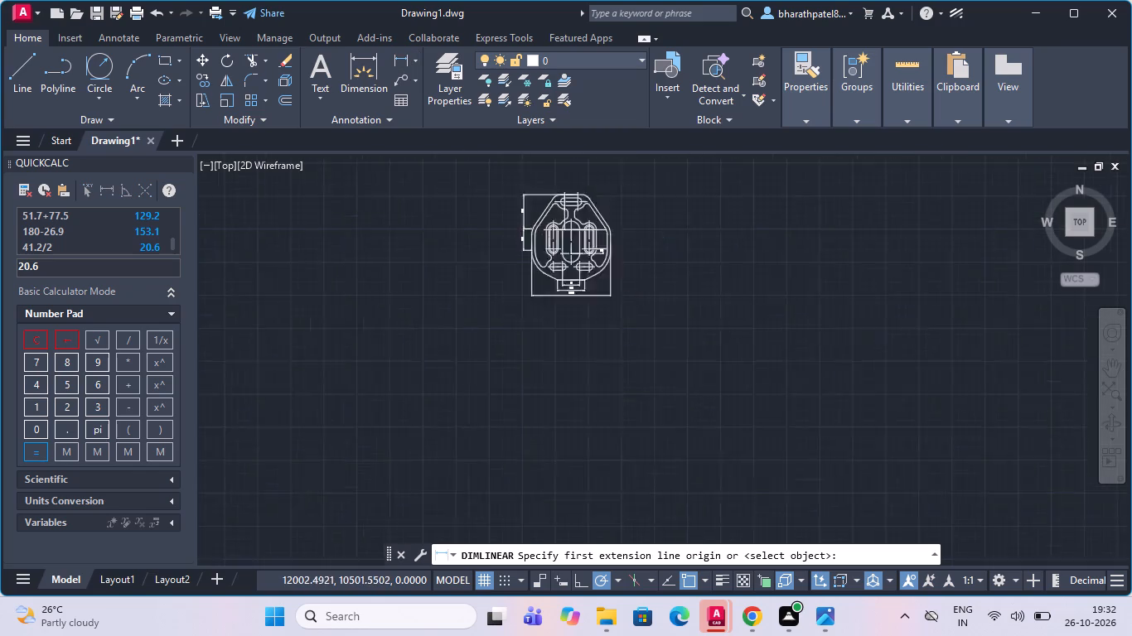
{"action": "scroll", "coordinate": [526, 196], "scroll_direction": "up", "scroll_amount": 4}
{"action": "scroll", "coordinate": [480, 414], "scroll_direction": "up", "scroll_amount": 4}
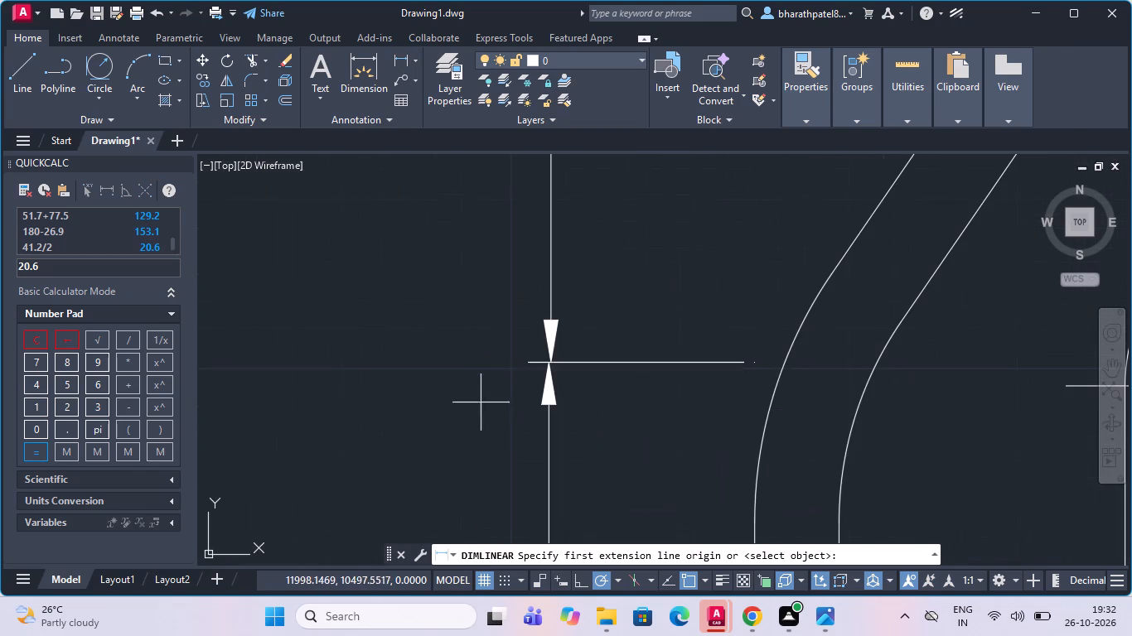
{"action": "scroll", "coordinate": [549, 366], "scroll_direction": "up", "scroll_amount": 3}
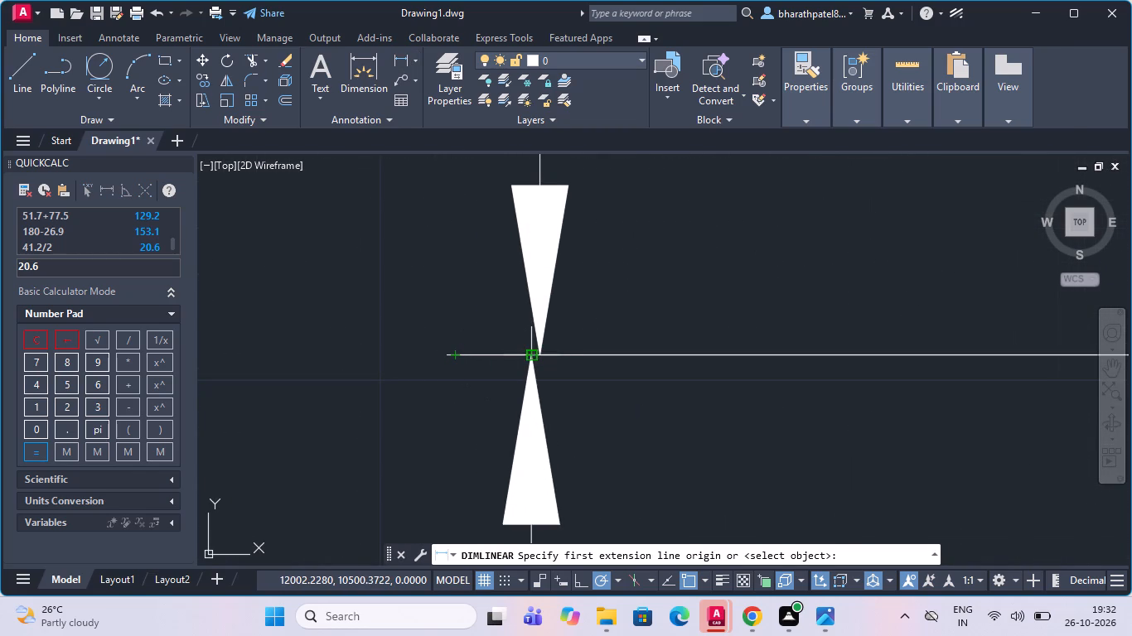
{"action": "scroll", "coordinate": [531, 355], "scroll_direction": "up", "scroll_amount": 3}
{"action": "left_click", "coordinate": [555, 349]}
{"action": "scroll", "coordinate": [557, 348], "scroll_direction": "down", "scroll_amount": 10}
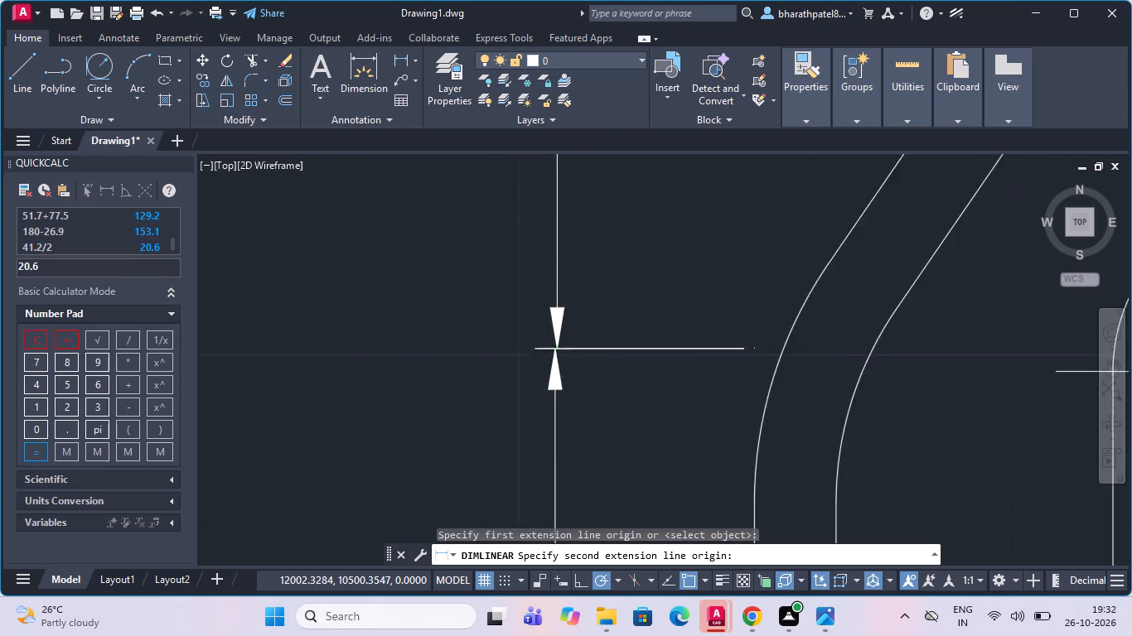
{"action": "scroll", "coordinate": [557, 348], "scroll_direction": "down", "scroll_amount": 4}
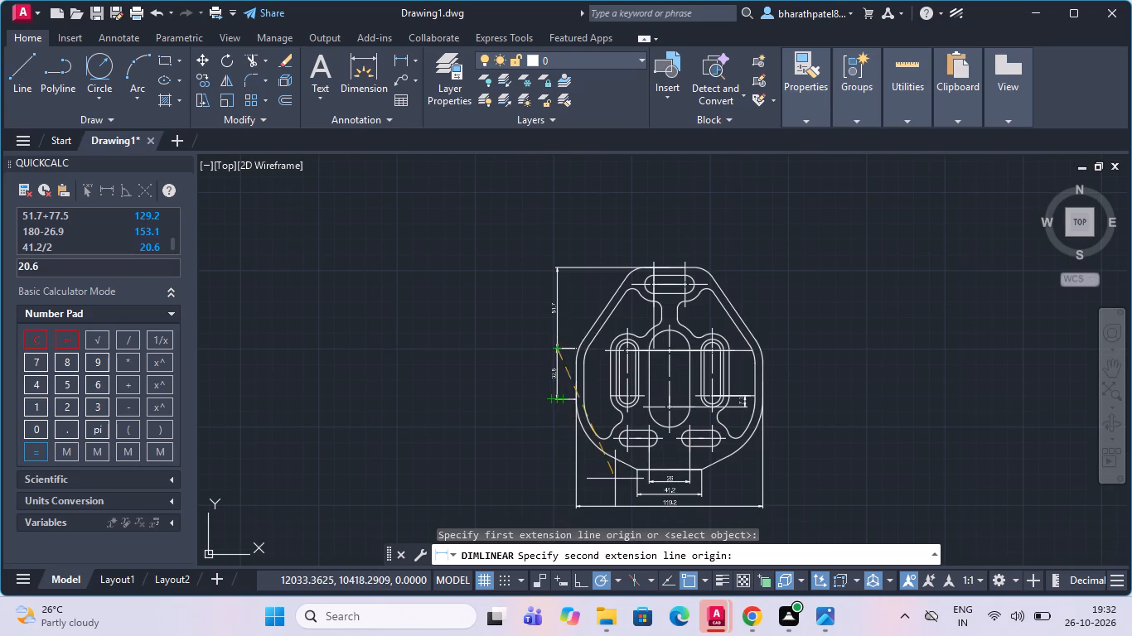
{"action": "scroll", "coordinate": [618, 478], "scroll_direction": "up", "scroll_amount": 5}
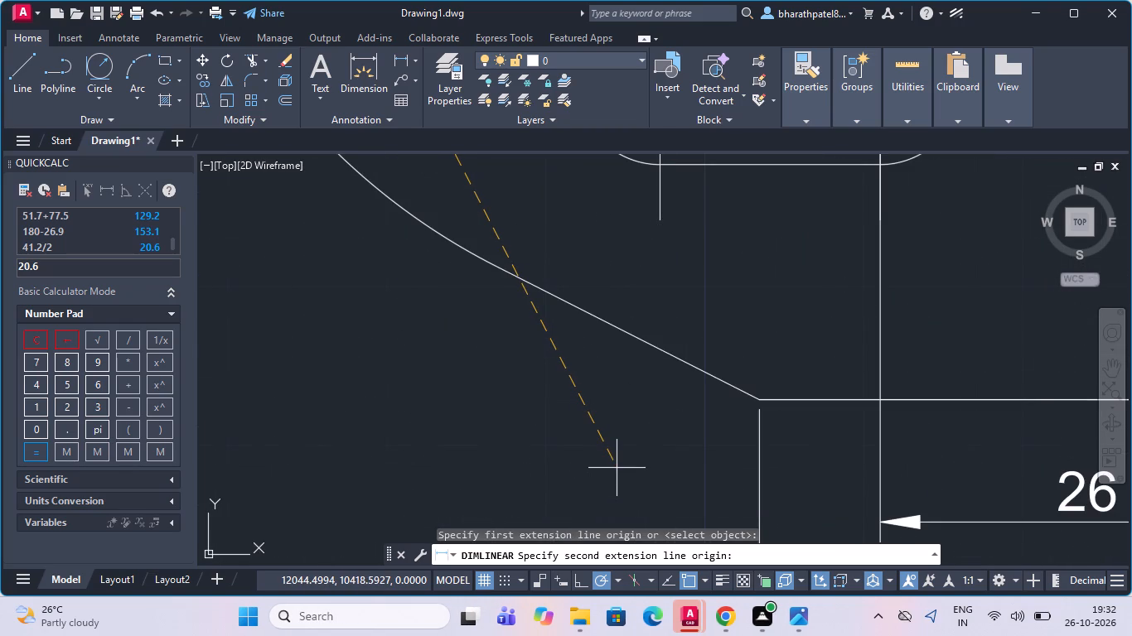
{"action": "scroll", "coordinate": [655, 475], "scroll_direction": "down", "scroll_amount": 3}
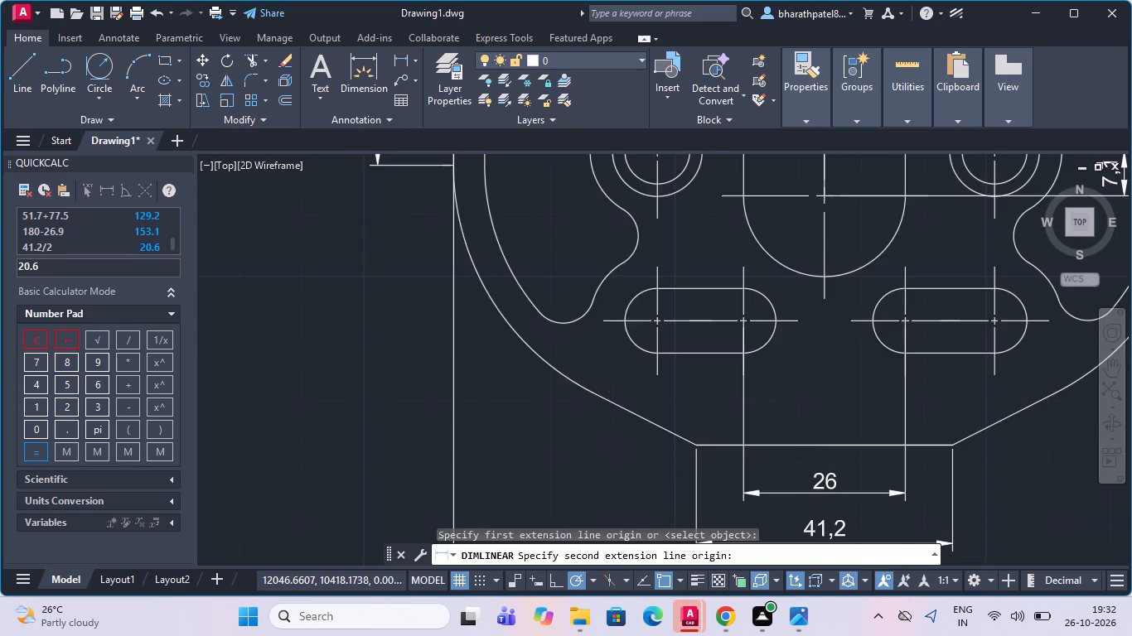
{"action": "scroll", "coordinate": [655, 475], "scroll_direction": "down", "scroll_amount": 2}
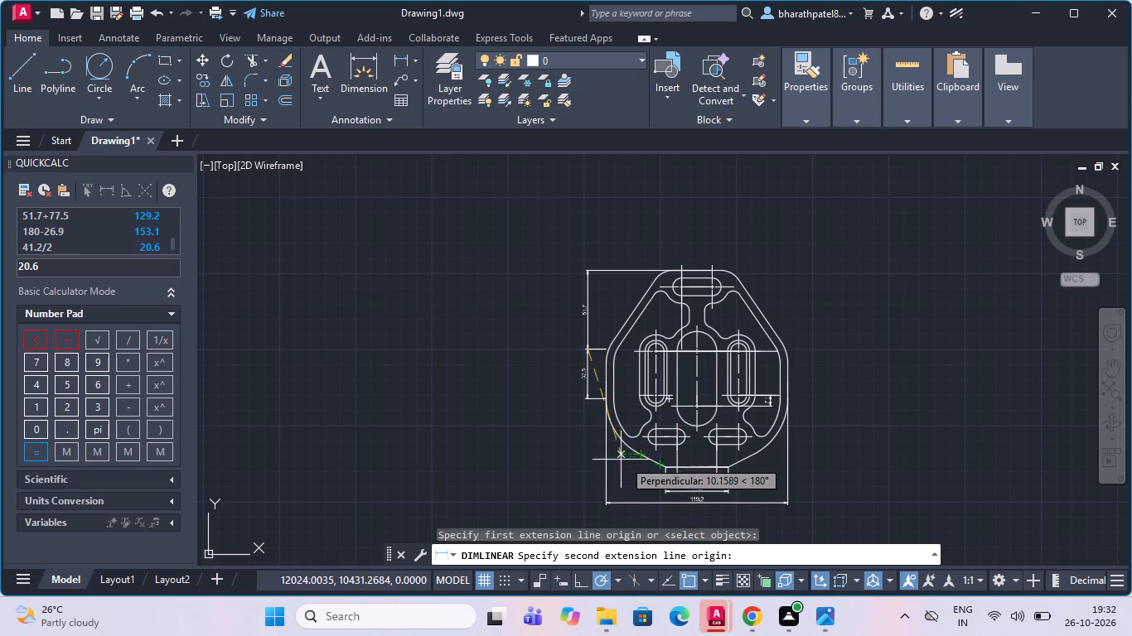
{"action": "scroll", "coordinate": [639, 468], "scroll_direction": "up", "scroll_amount": 5}
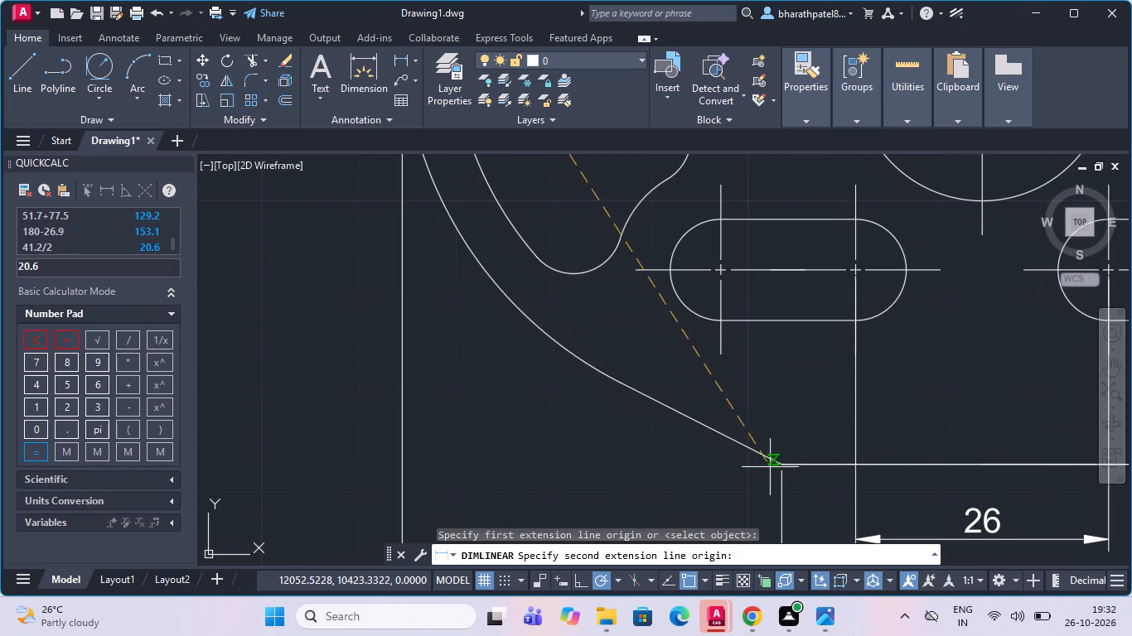
{"action": "left_click", "coordinate": [781, 466]}
{"action": "scroll", "coordinate": [781, 466], "scroll_direction": "down", "scroll_amount": 3}
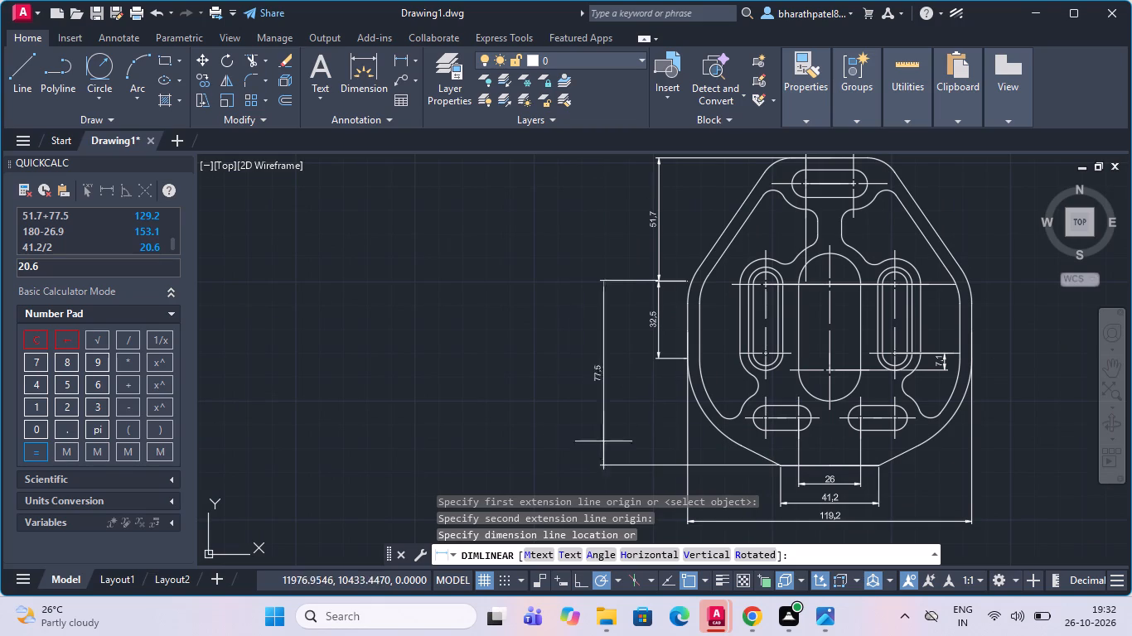
{"action": "scroll", "coordinate": [642, 450], "scroll_direction": "up", "scroll_amount": 1}
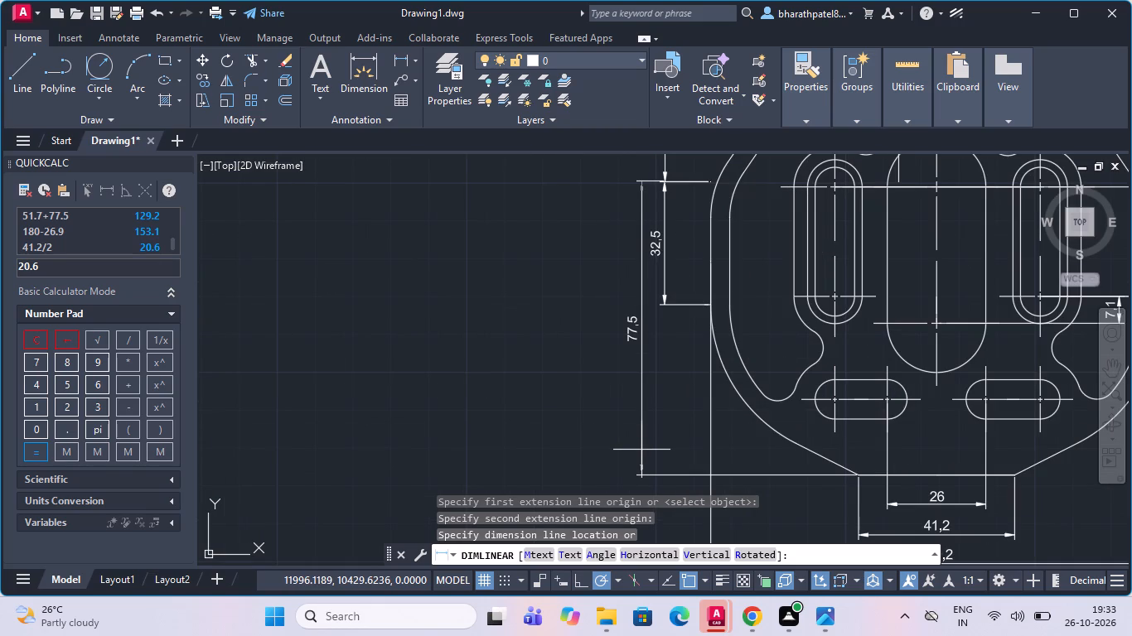
{"action": "left_click", "coordinate": [641, 450]}
Look over the whole plate and its placed dimensions to find which features still need dimensioning.
{"action": "scroll", "coordinate": [641, 450], "scroll_direction": "down", "scroll_amount": 2}
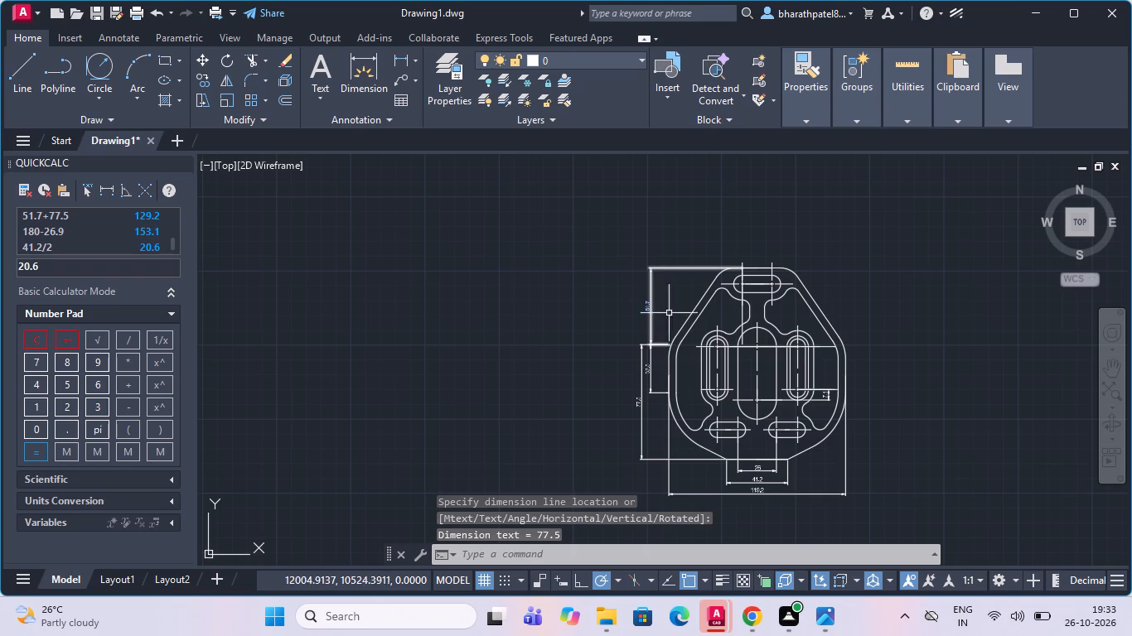
{"action": "scroll", "coordinate": [670, 326], "scroll_direction": "down", "scroll_amount": 2}
{"action": "scroll", "coordinate": [715, 390], "scroll_direction": "up", "scroll_amount": 4}
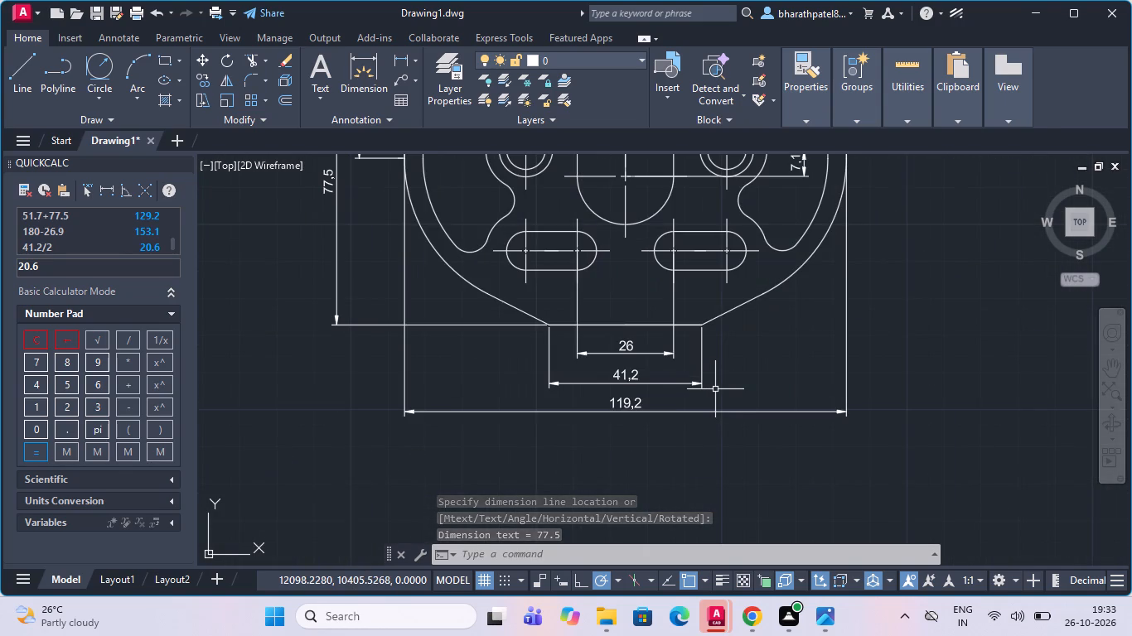
{"action": "scroll", "coordinate": [715, 388], "scroll_direction": "down", "scroll_amount": 1}
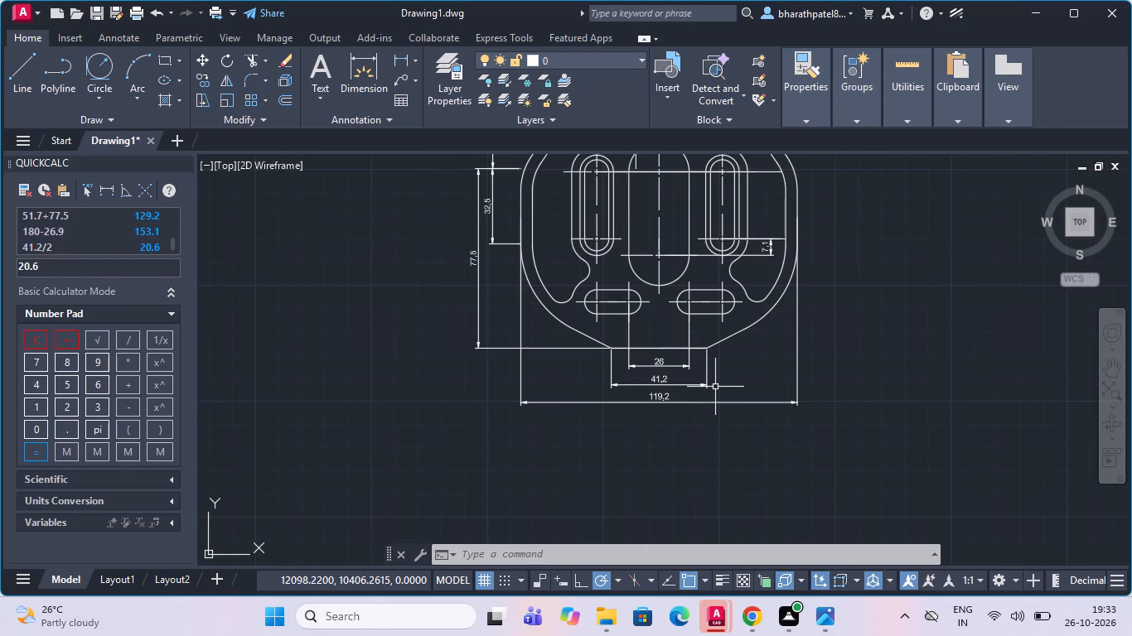
{"action": "scroll", "coordinate": [714, 388], "scroll_direction": "down", "scroll_amount": 1}
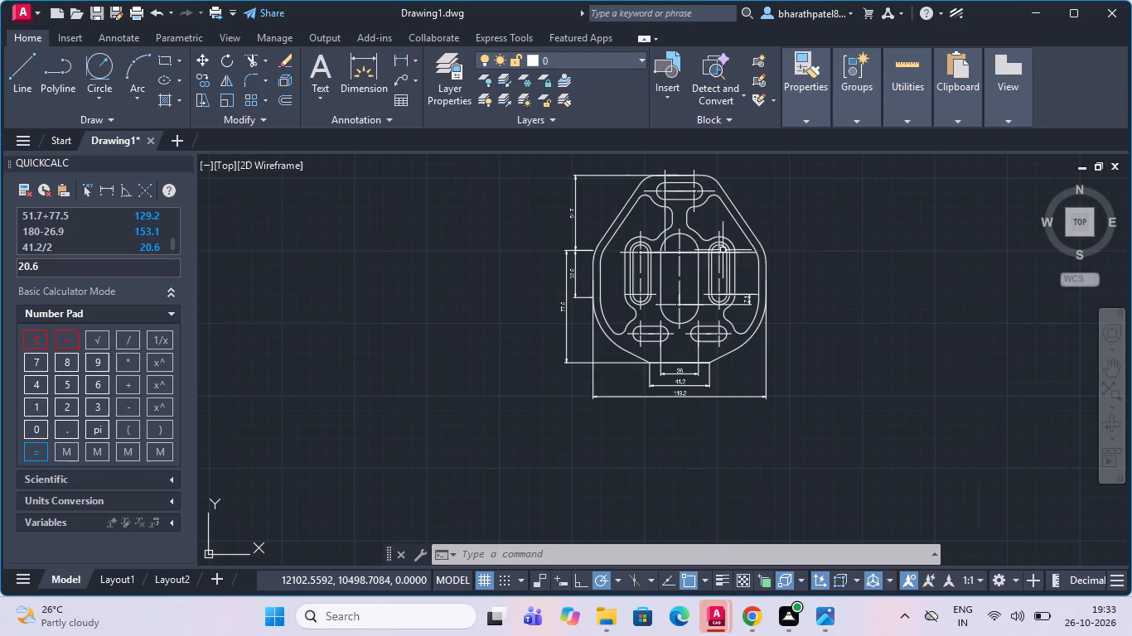
{"action": "scroll", "coordinate": [718, 267], "scroll_direction": "down", "scroll_amount": 2}
{"action": "scroll", "coordinate": [722, 232], "scroll_direction": "up", "scroll_amount": 2}
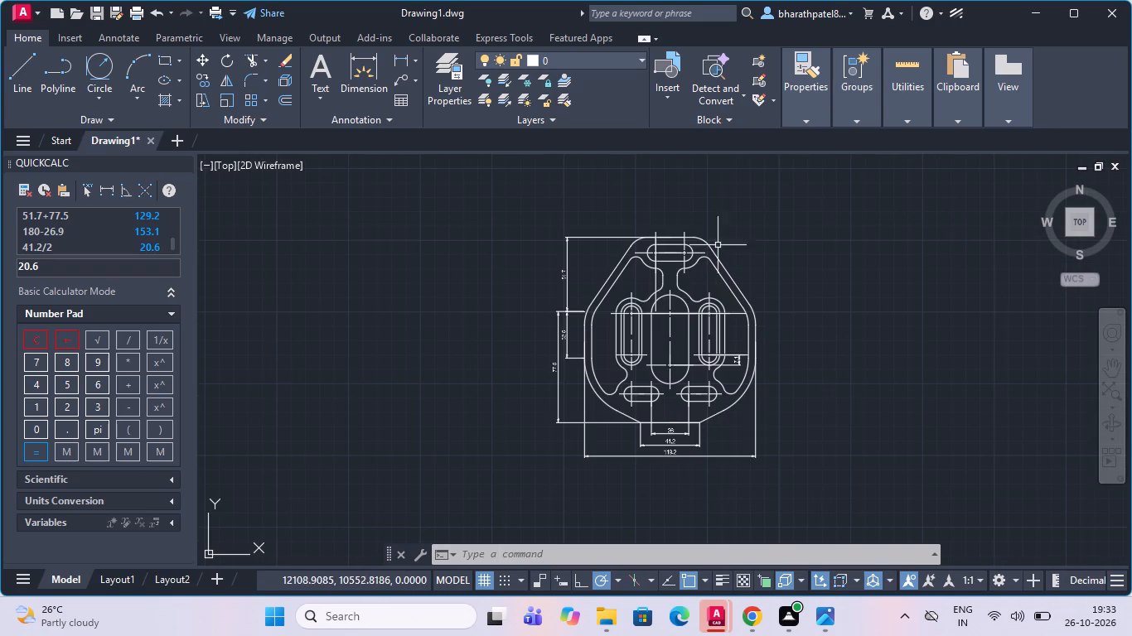
{"action": "scroll", "coordinate": [711, 311], "scroll_direction": "down", "scroll_amount": 1}
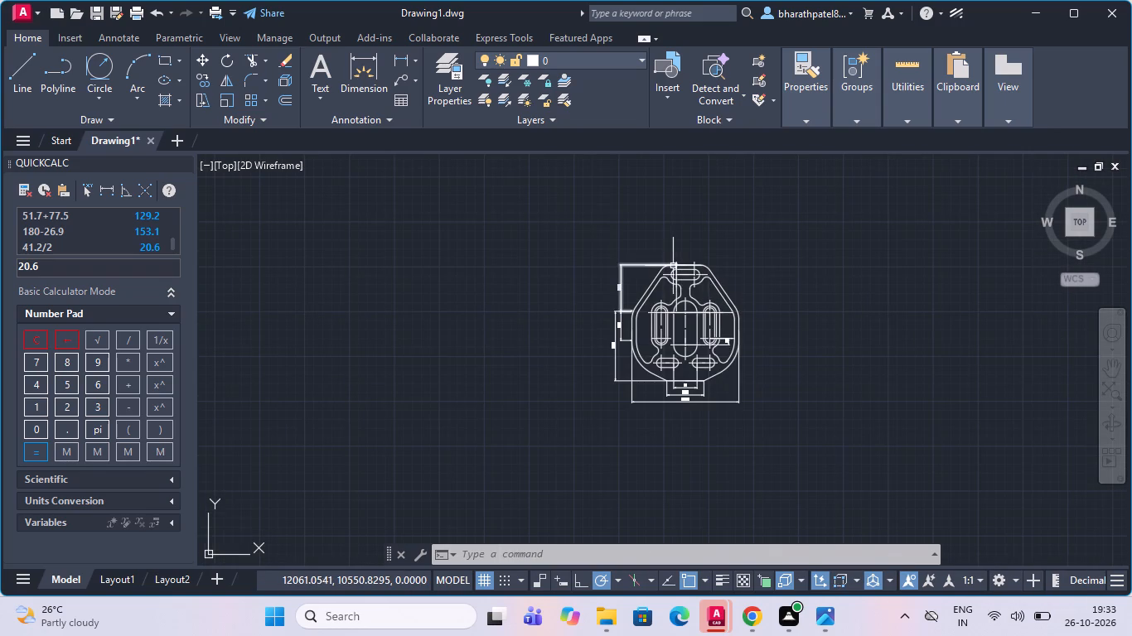
{"action": "scroll", "coordinate": [673, 266], "scroll_direction": "up", "scroll_amount": 2}
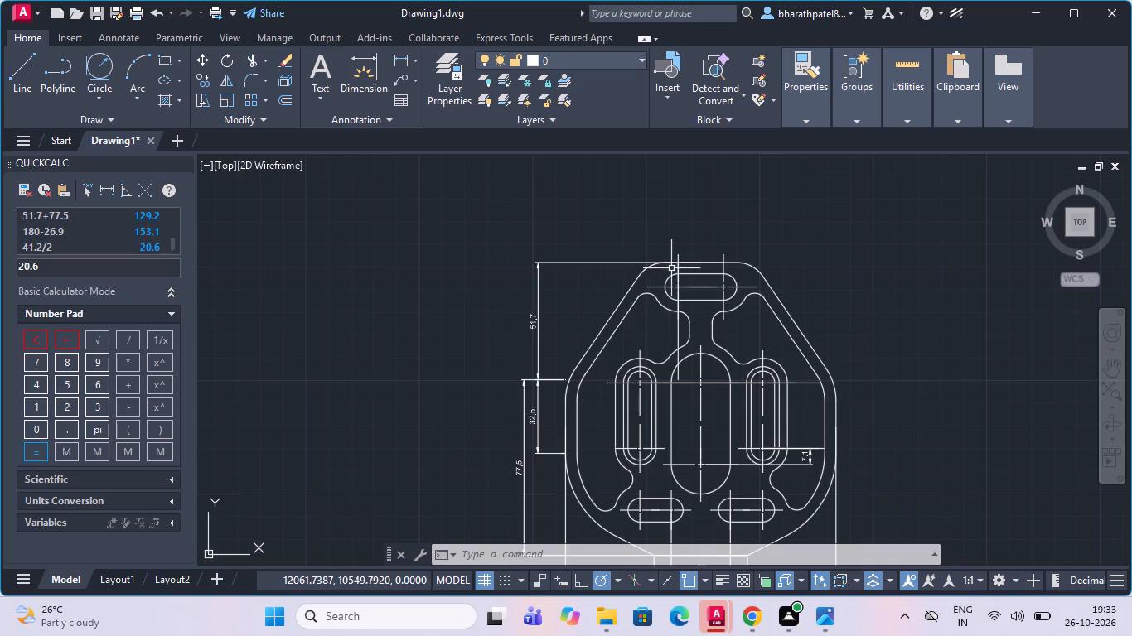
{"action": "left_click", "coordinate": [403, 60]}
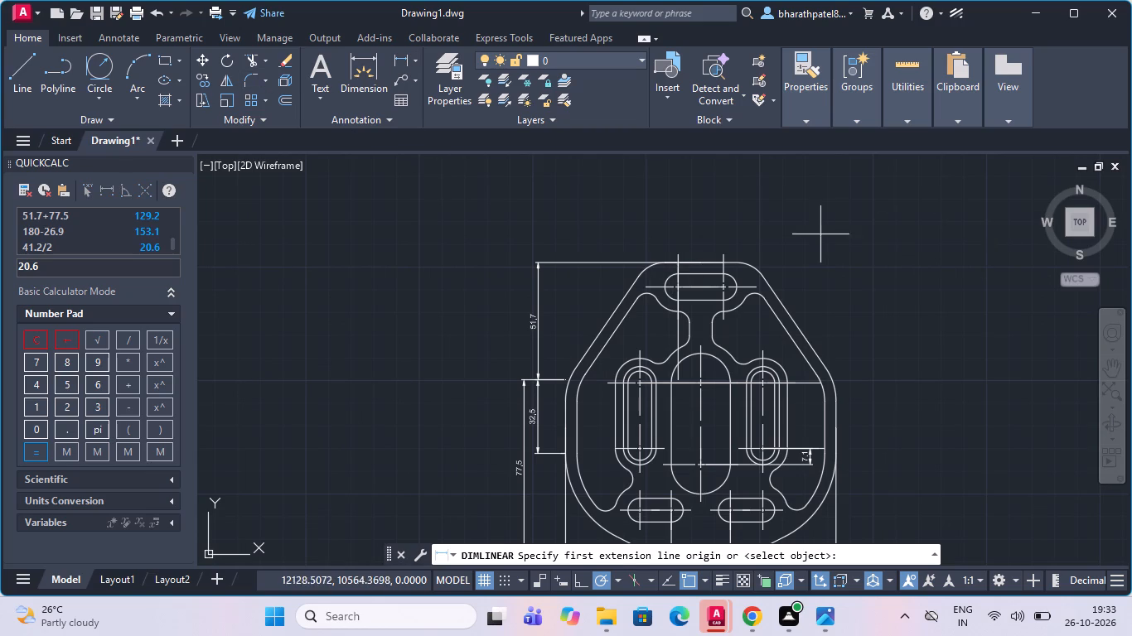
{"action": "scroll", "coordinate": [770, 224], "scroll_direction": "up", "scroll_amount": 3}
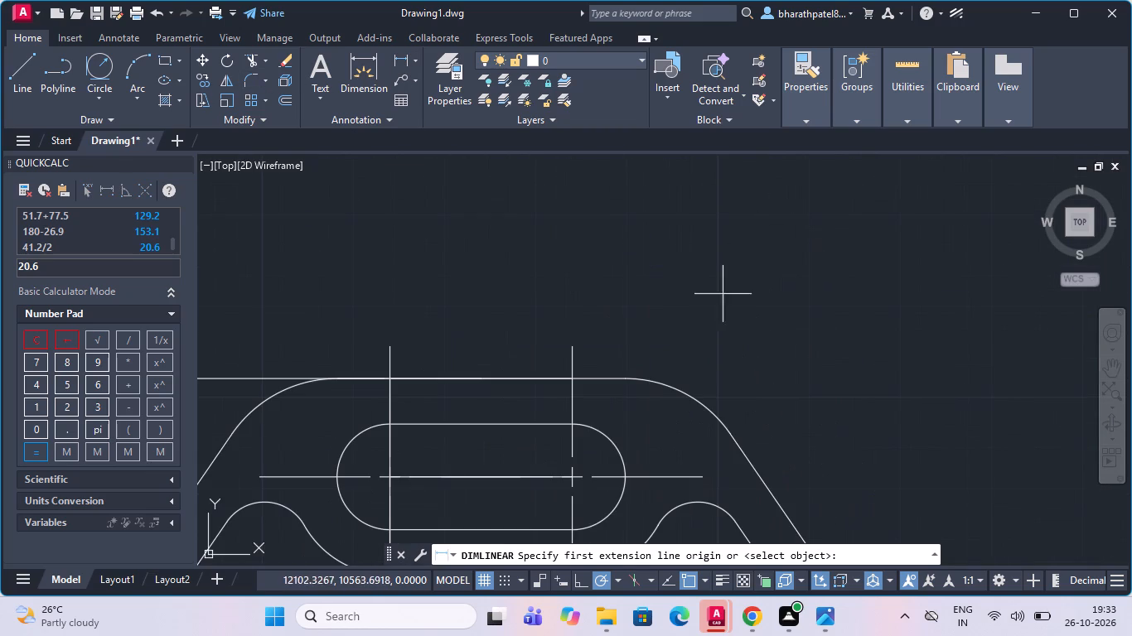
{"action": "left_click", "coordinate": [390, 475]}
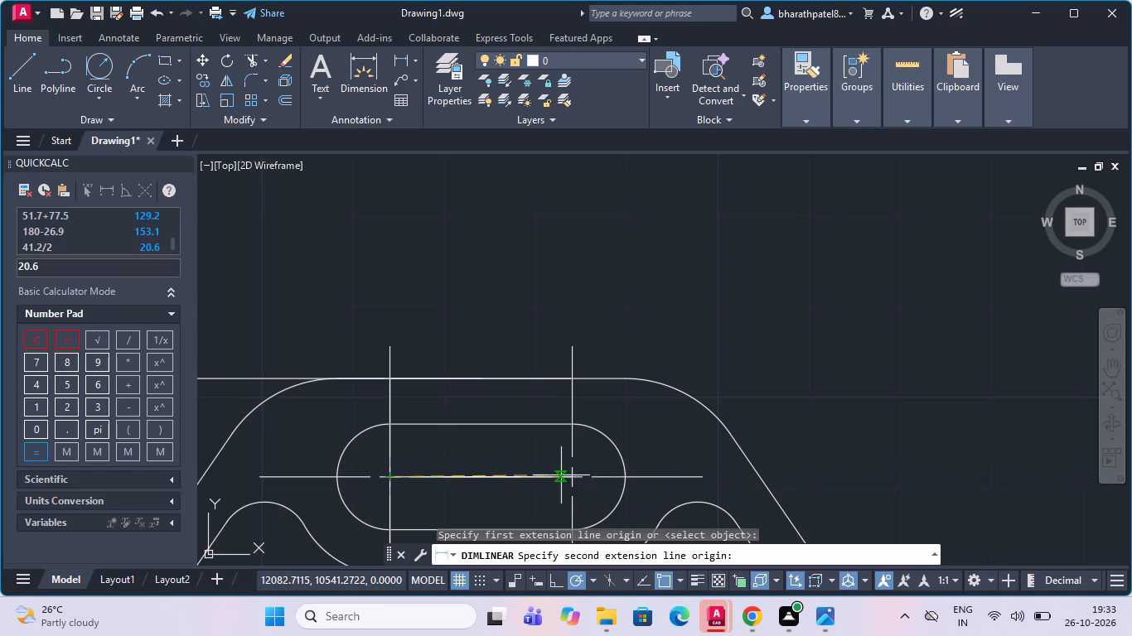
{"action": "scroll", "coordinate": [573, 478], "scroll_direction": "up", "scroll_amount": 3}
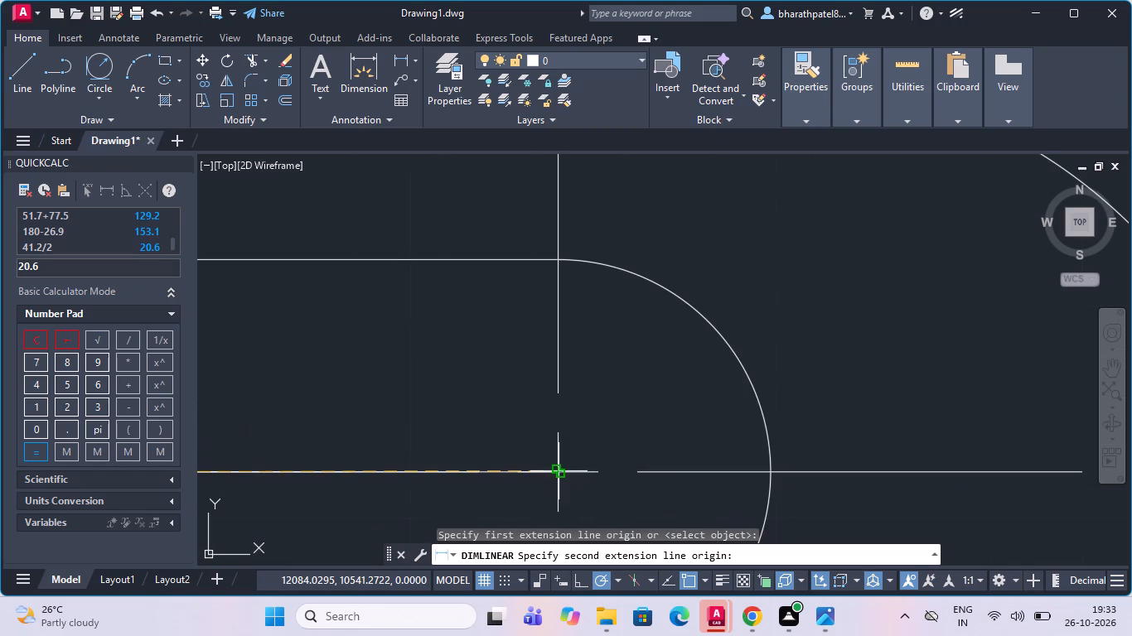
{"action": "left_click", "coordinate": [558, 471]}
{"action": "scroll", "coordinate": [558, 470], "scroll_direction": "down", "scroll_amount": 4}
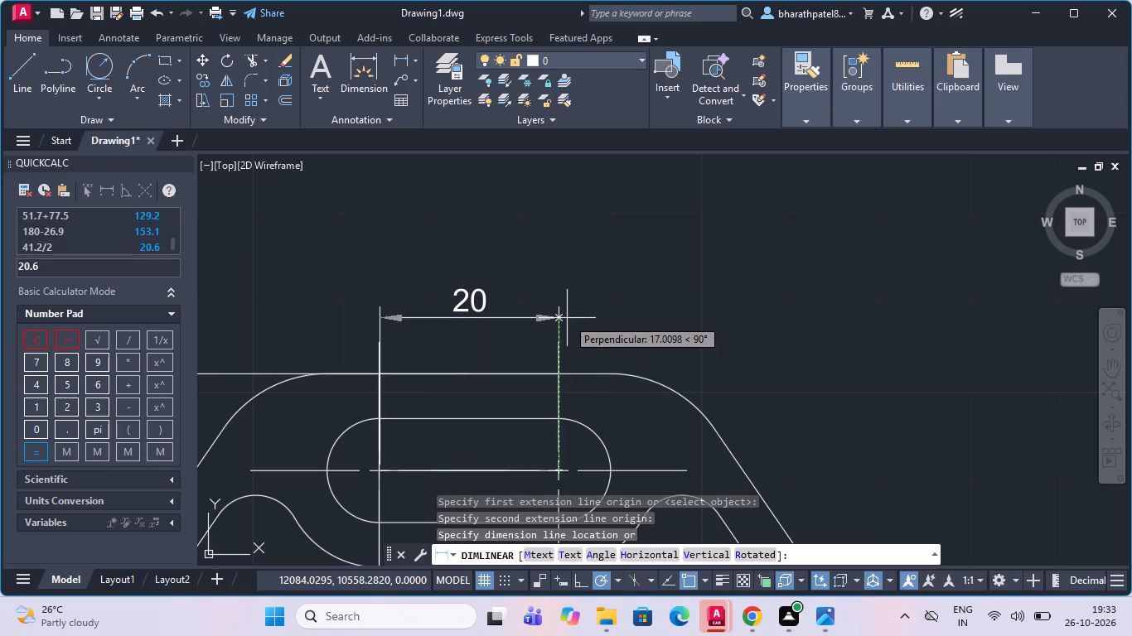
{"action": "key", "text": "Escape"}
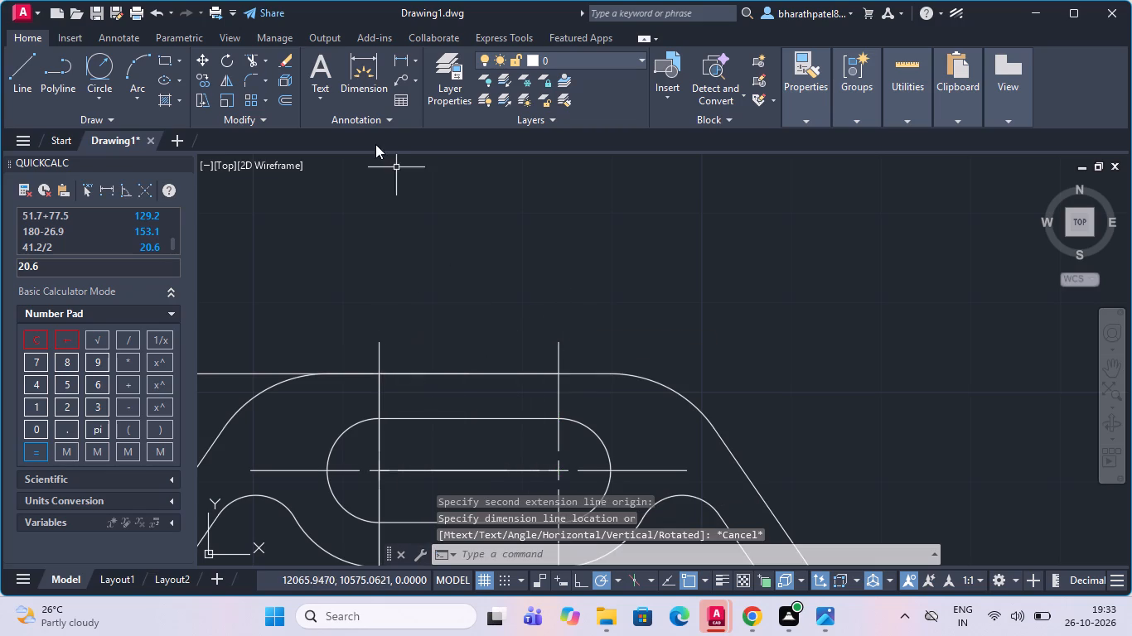
Add a horizontal linear dimension between the top slot's two arc centres, placed just above the plate's top edge.
{"action": "left_click", "coordinate": [404, 51]}
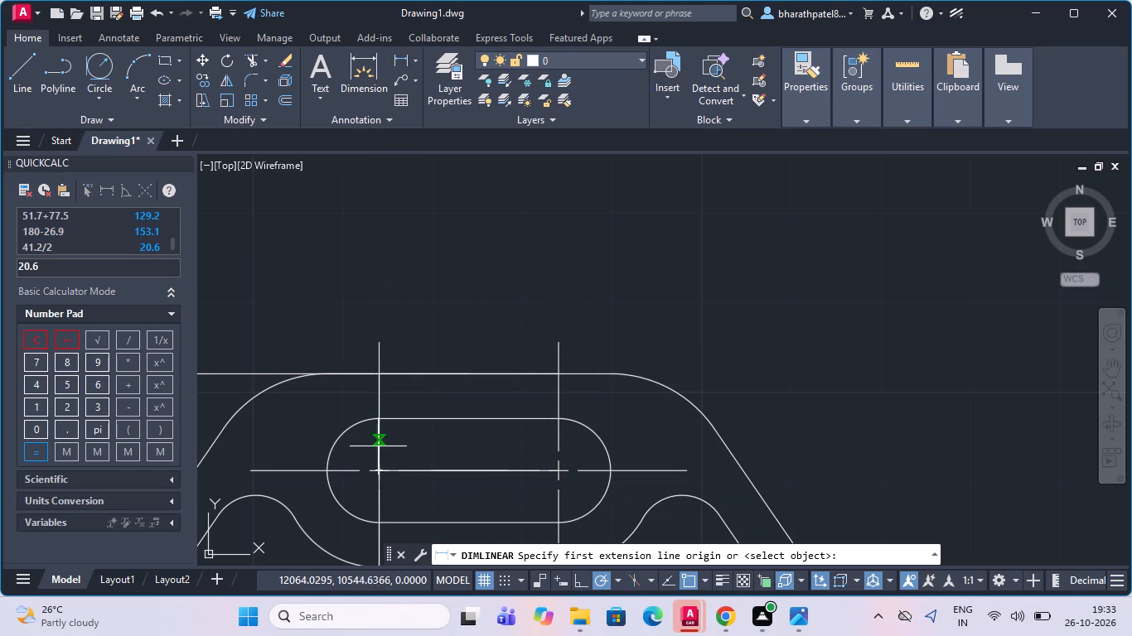
{"action": "left_click", "coordinate": [379, 469]}
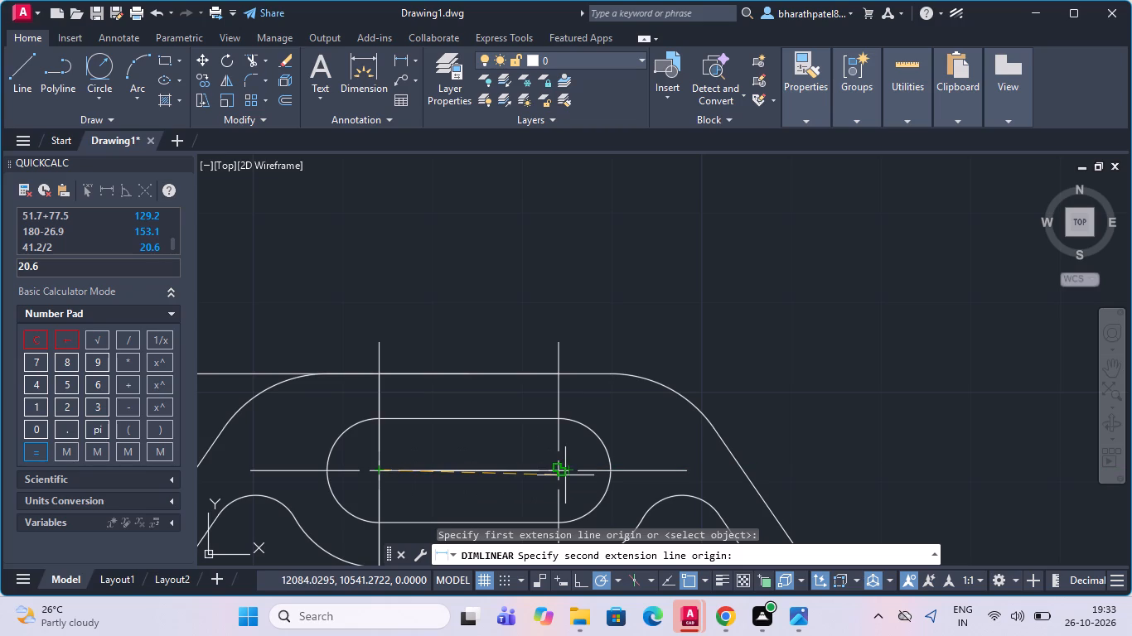
{"action": "scroll", "coordinate": [553, 479], "scroll_direction": "up", "scroll_amount": 5}
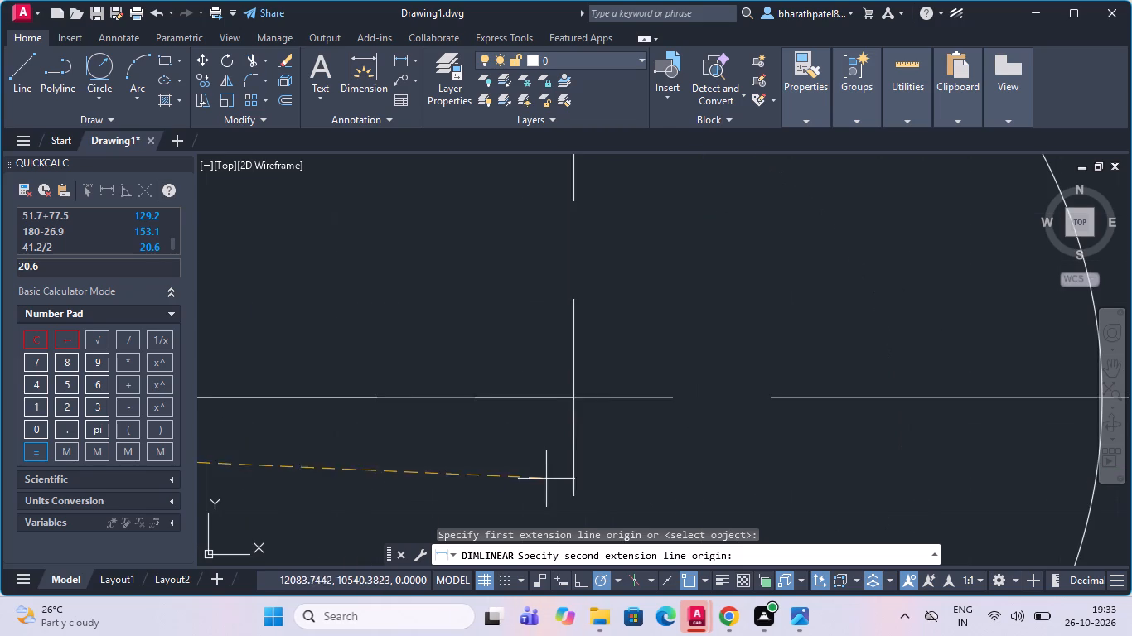
{"action": "left_click", "coordinate": [578, 397]}
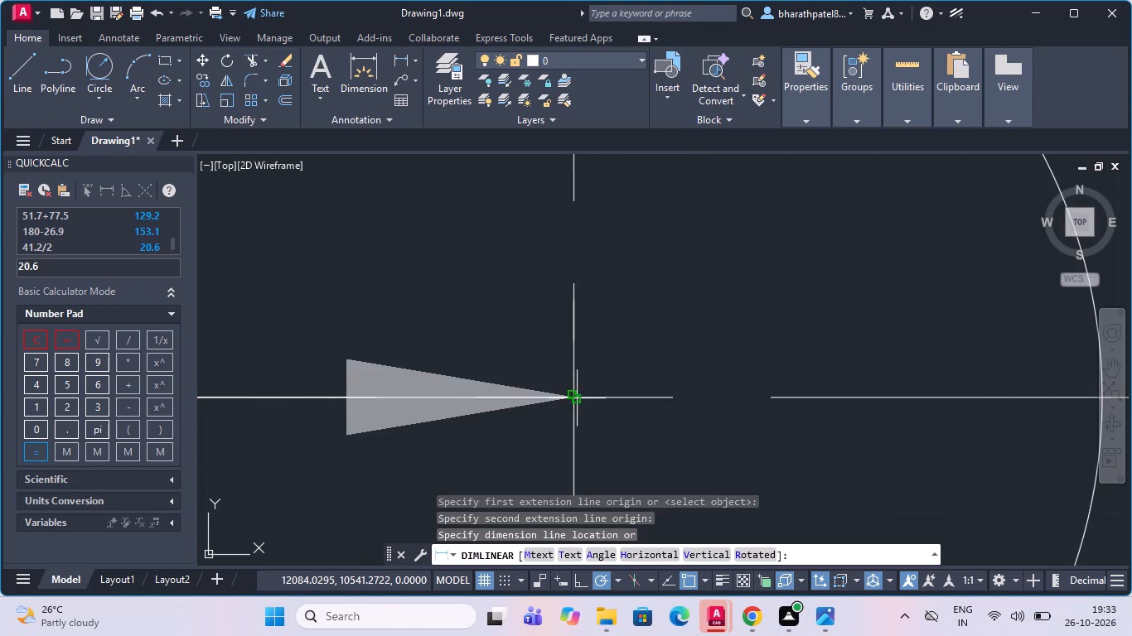
{"action": "scroll", "coordinate": [577, 398], "scroll_direction": "down", "scroll_amount": 5}
{"action": "scroll", "coordinate": [575, 293], "scroll_direction": "down", "scroll_amount": 4}
{"action": "scroll", "coordinate": [583, 262], "scroll_direction": "up", "scroll_amount": 3}
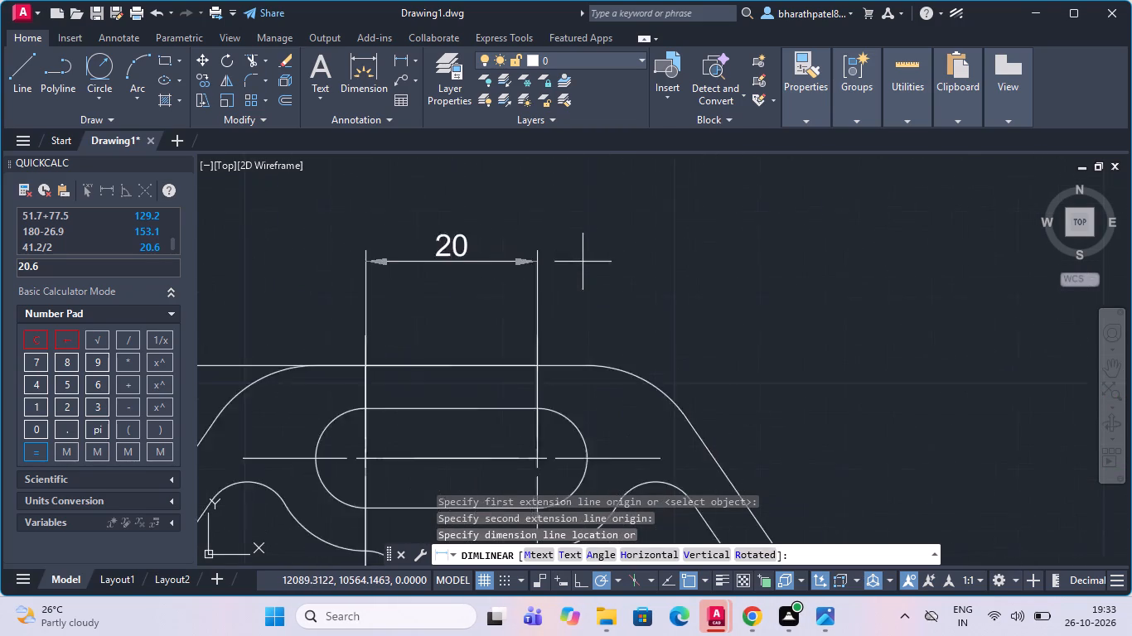
{"action": "scroll", "coordinate": [583, 262], "scroll_direction": "up", "scroll_amount": 1}
{"action": "scroll", "coordinate": [583, 261], "scroll_direction": "down", "scroll_amount": 5}
{"action": "scroll", "coordinate": [568, 282], "scroll_direction": "up", "scroll_amount": 4}
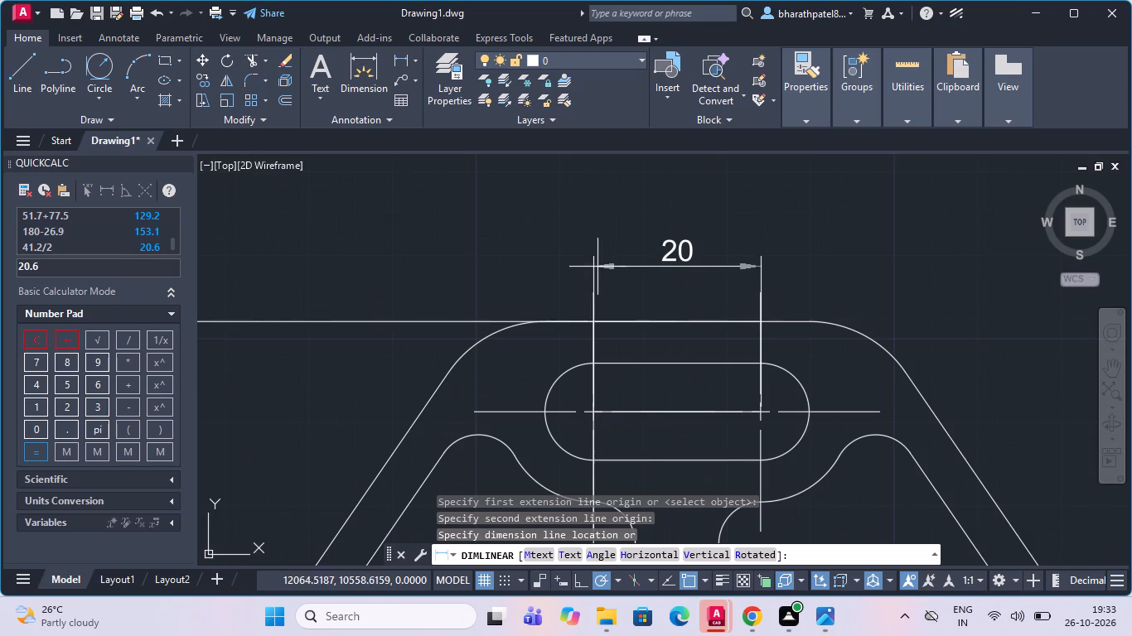
{"action": "left_click", "coordinate": [618, 303]}
{"action": "scroll", "coordinate": [546, 259], "scroll_direction": "down", "scroll_amount": 2}
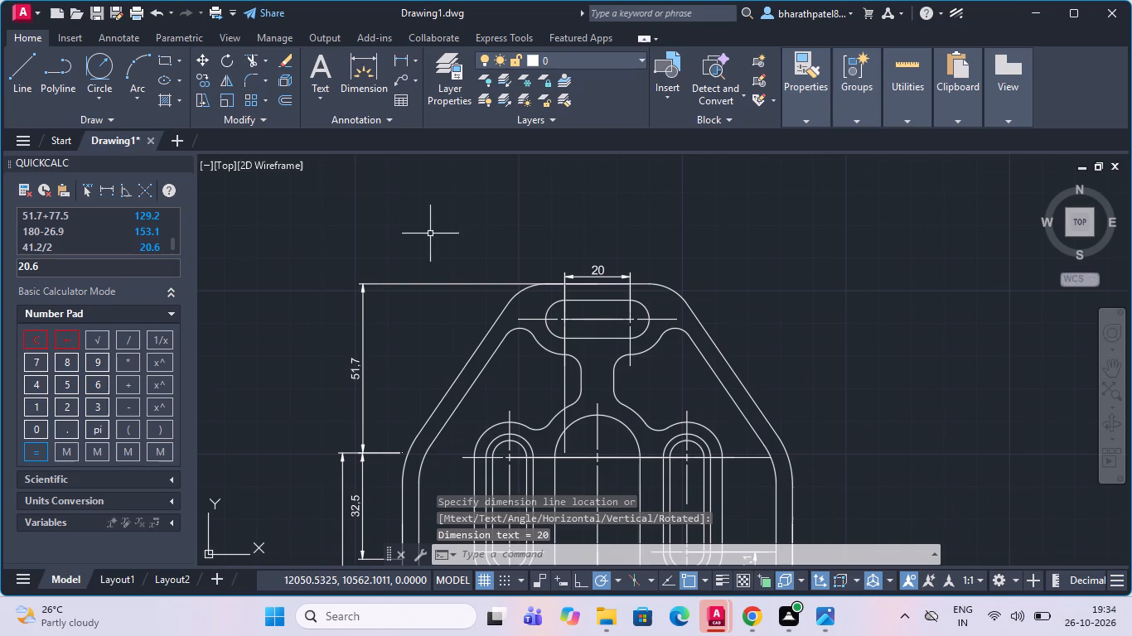
Calculate 46.3/2 to get the half-width for the construction line along the plate's top edge.
{"action": "left_click", "coordinate": [395, 54]}
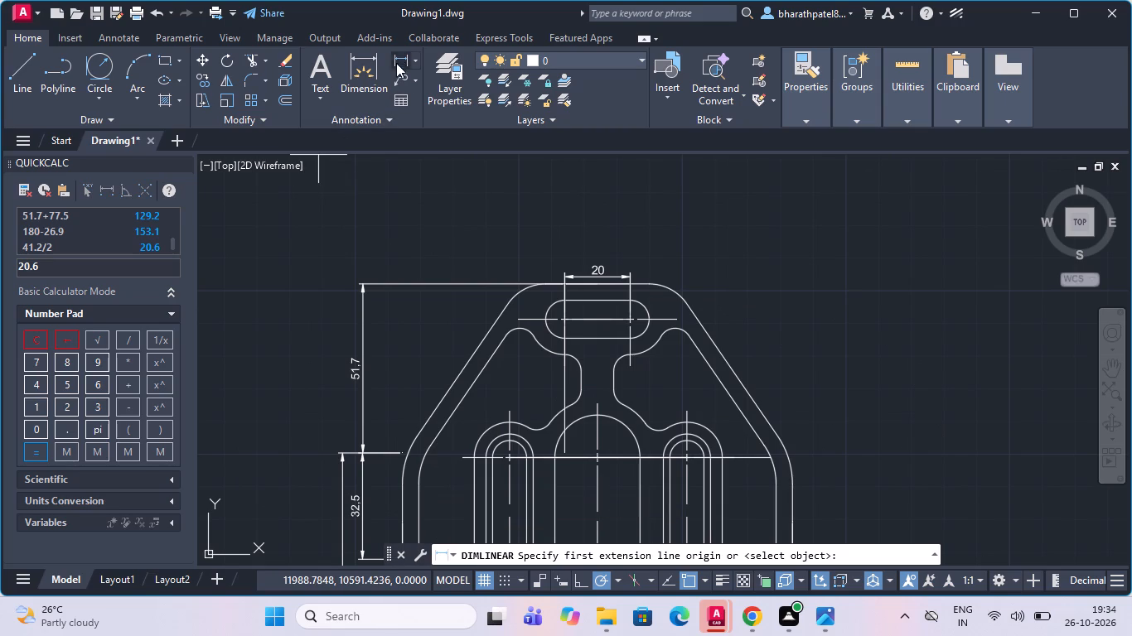
{"action": "left_click", "coordinate": [32, 65]}
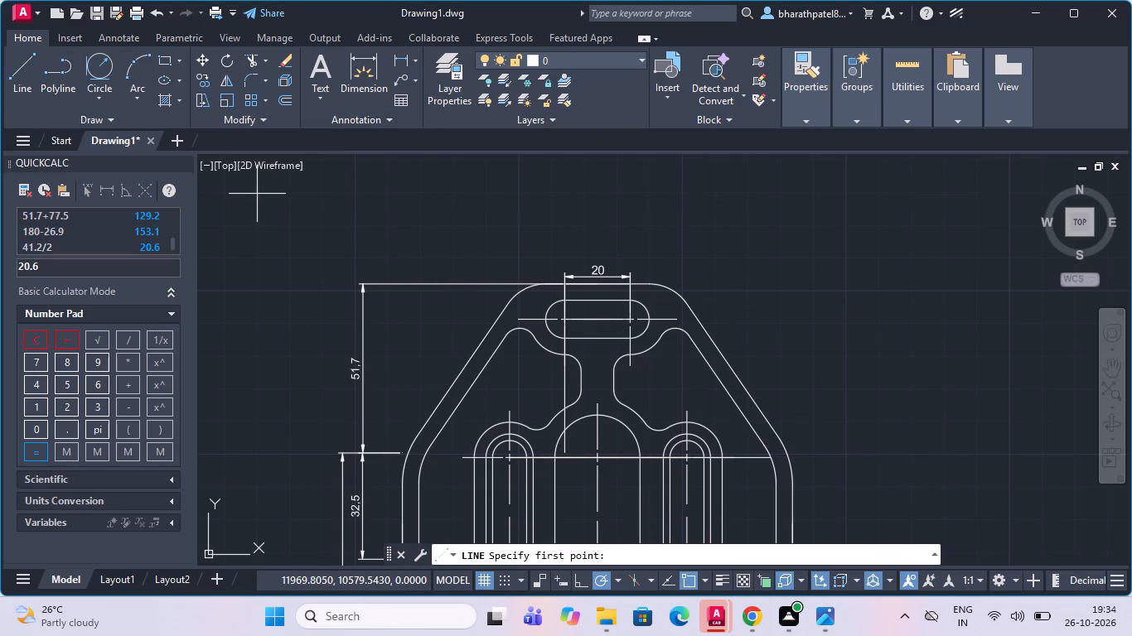
{"action": "scroll", "coordinate": [91, 228], "scroll_direction": "up", "scroll_amount": 4}
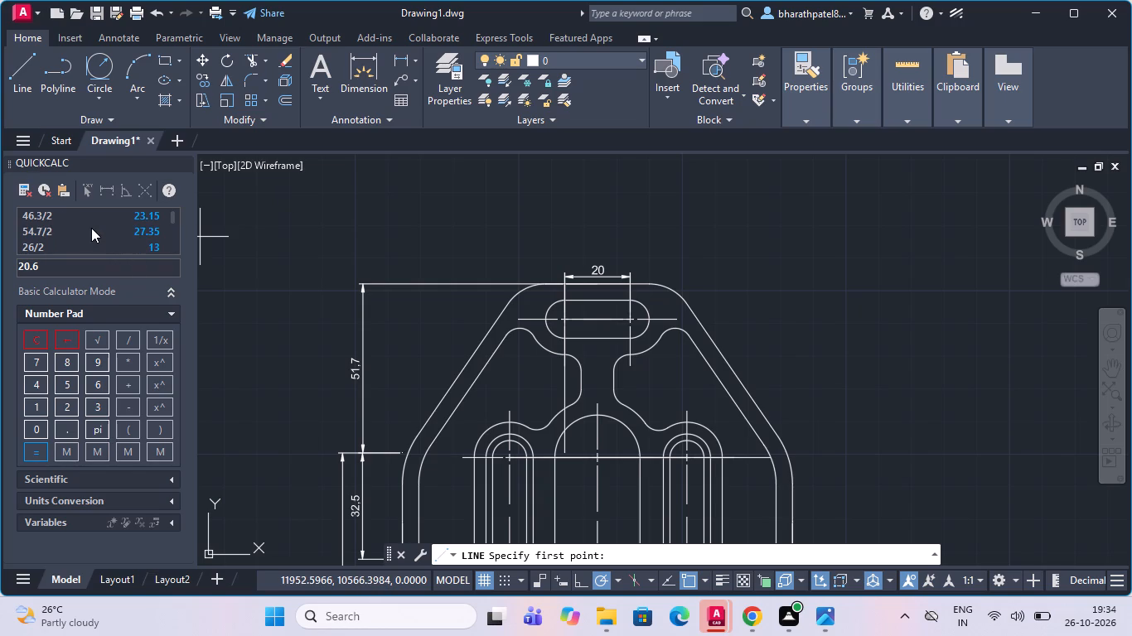
{"action": "scroll", "coordinate": [91, 228], "scroll_direction": "up", "scroll_amount": 4}
{"action": "scroll", "coordinate": [82, 254], "scroll_direction": "down", "scroll_amount": 8}
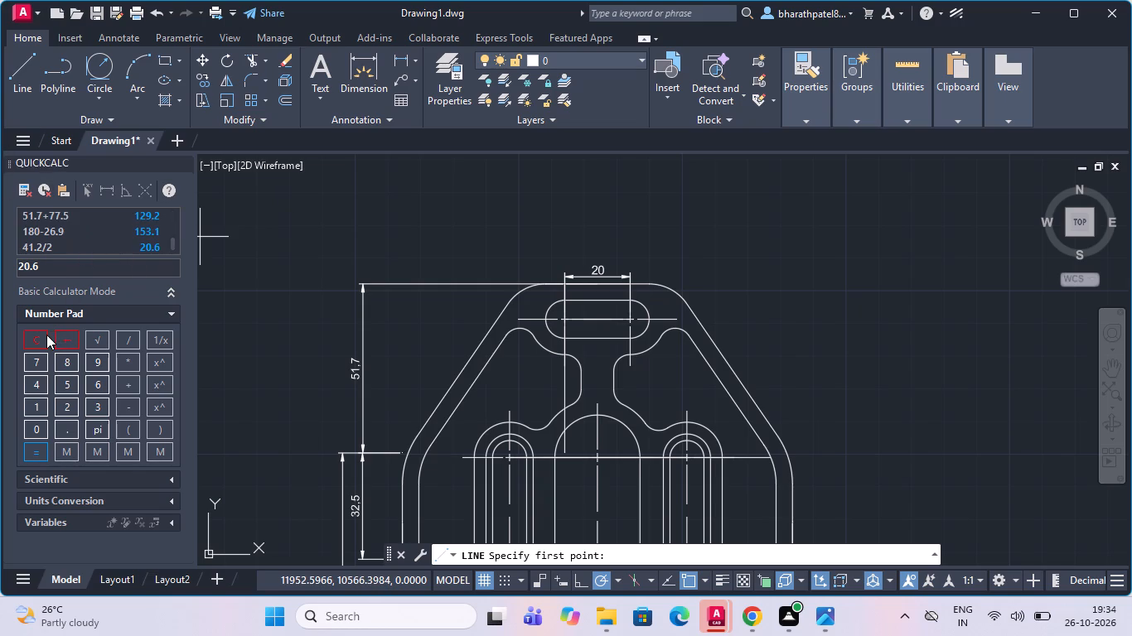
{"action": "left_click", "coordinate": [46, 335]}
{"action": "left_click", "coordinate": [36, 378]}
{"action": "left_click", "coordinate": [95, 383]}
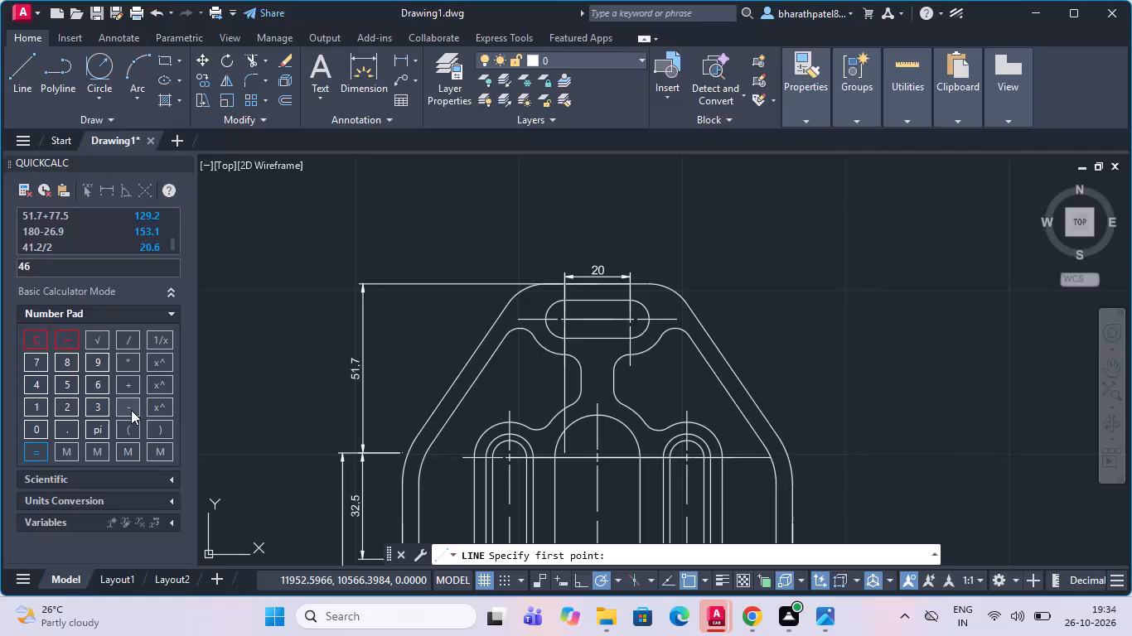
{"action": "left_click", "coordinate": [73, 430]}
{"action": "left_click", "coordinate": [96, 402]}
{"action": "left_click", "coordinate": [125, 340]}
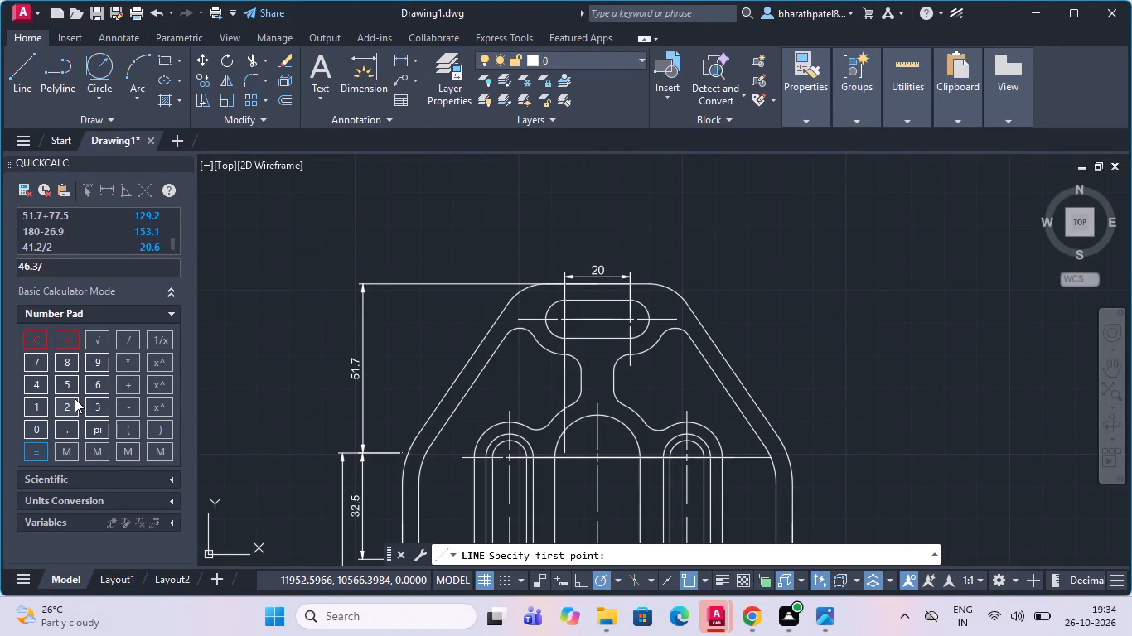
{"action": "left_click", "coordinate": [75, 398]}
{"action": "left_click", "coordinate": [37, 456]}
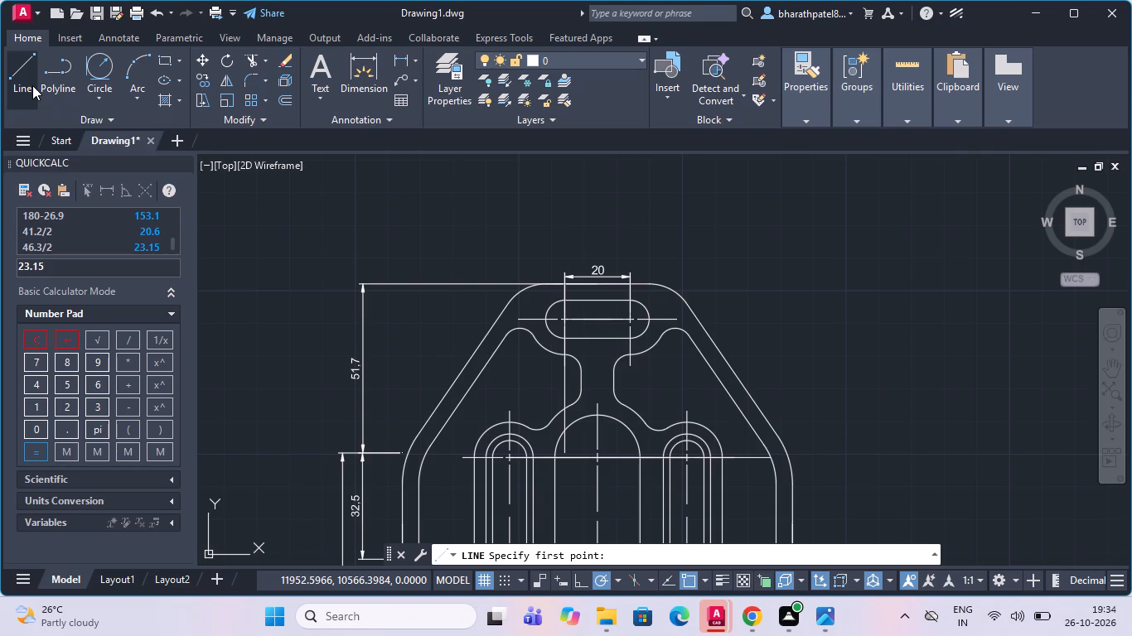
Draw construction lines from the top edge's midpoint: 23.15 to the right, 46.3 back to the left, ending with a short upward segment.
{"action": "left_click", "coordinate": [15, 70]}
{"action": "scroll", "coordinate": [680, 285], "scroll_direction": "up", "scroll_amount": 2}
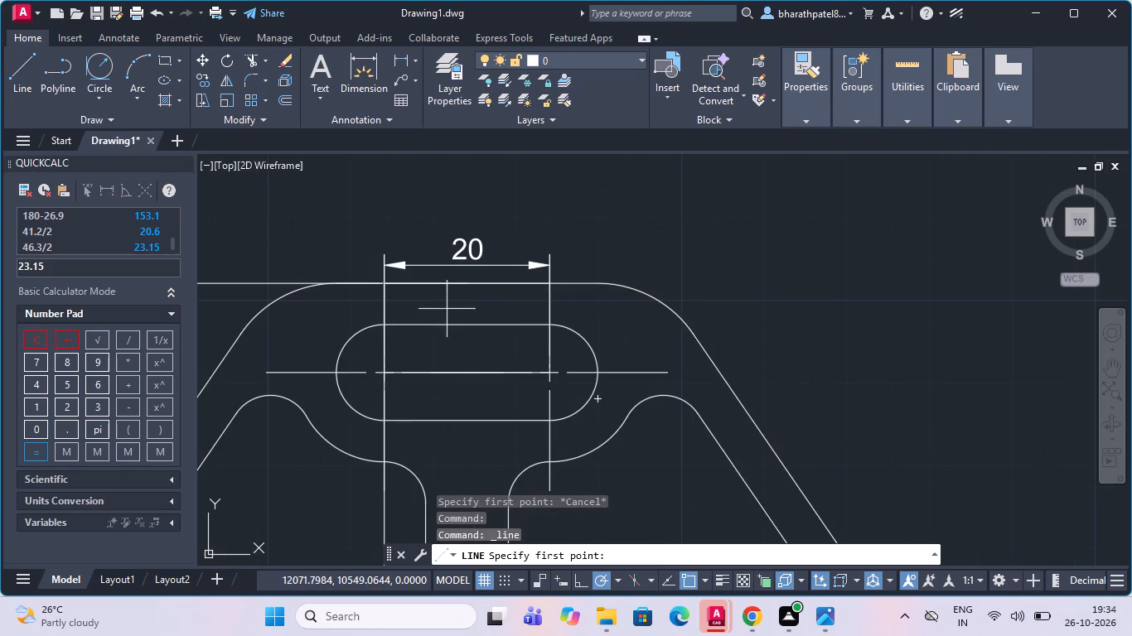
{"action": "left_click", "coordinate": [468, 284]}
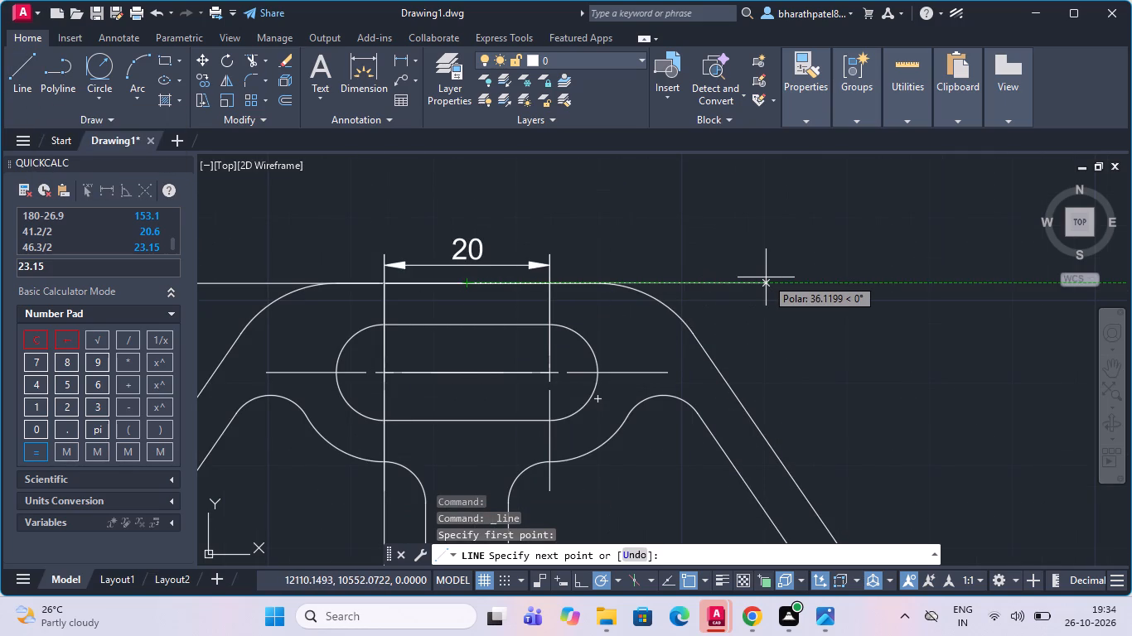
{"action": "type", "text": "23.15"}
{"action": "key", "text": "Return"}
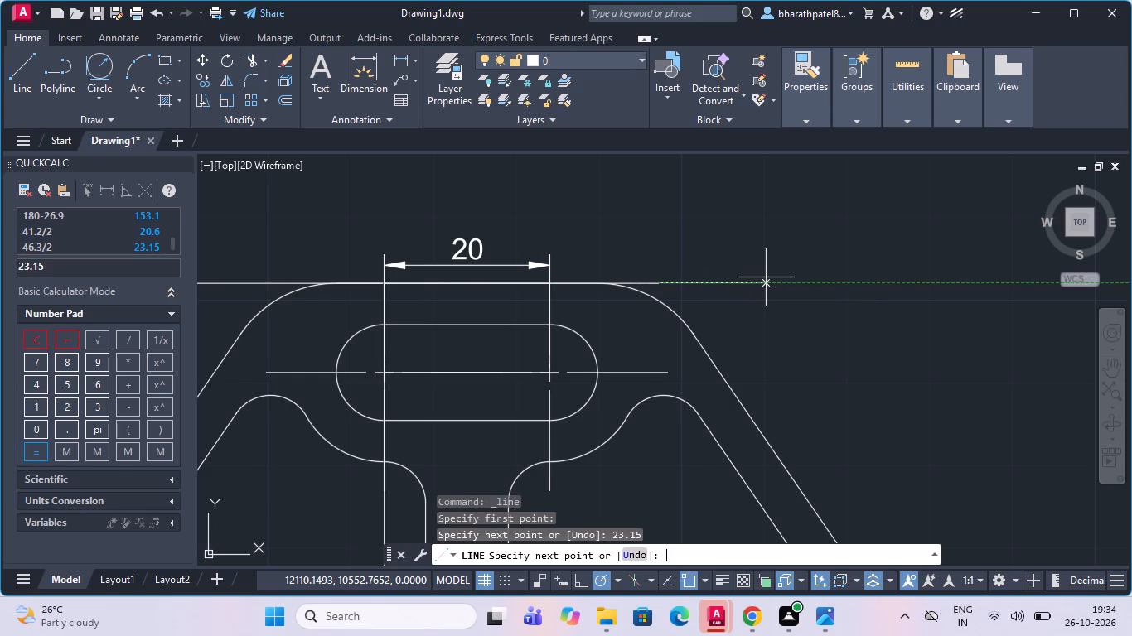
{"action": "scroll", "coordinate": [767, 276], "scroll_direction": "down", "scroll_amount": 2}
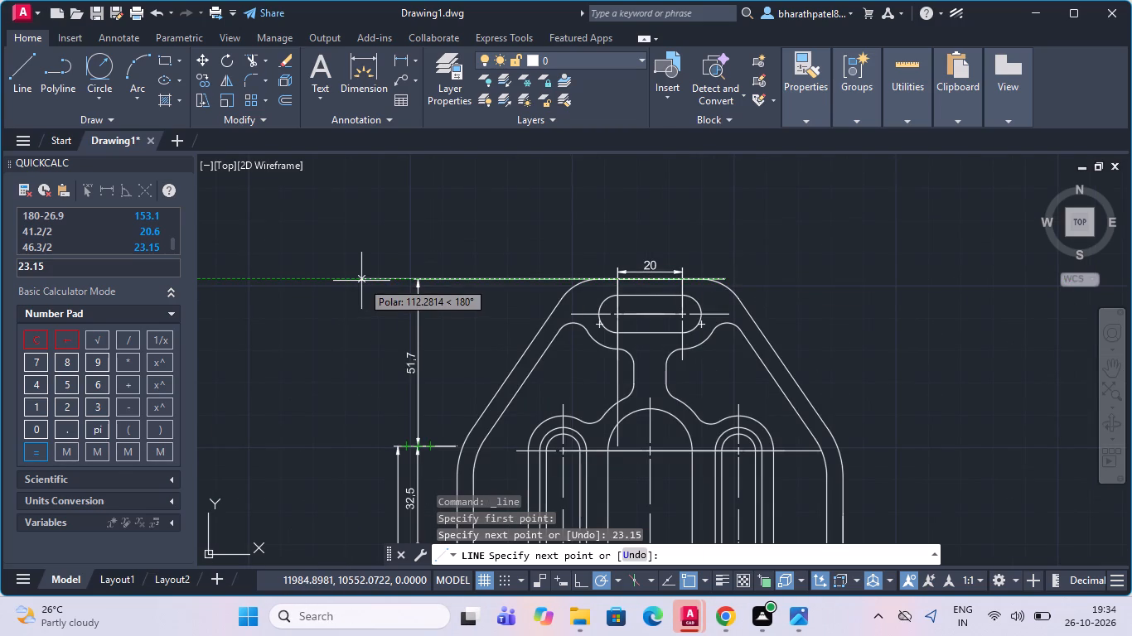
{"action": "type", "text": "46"}
{"action": "key", "text": "period"}
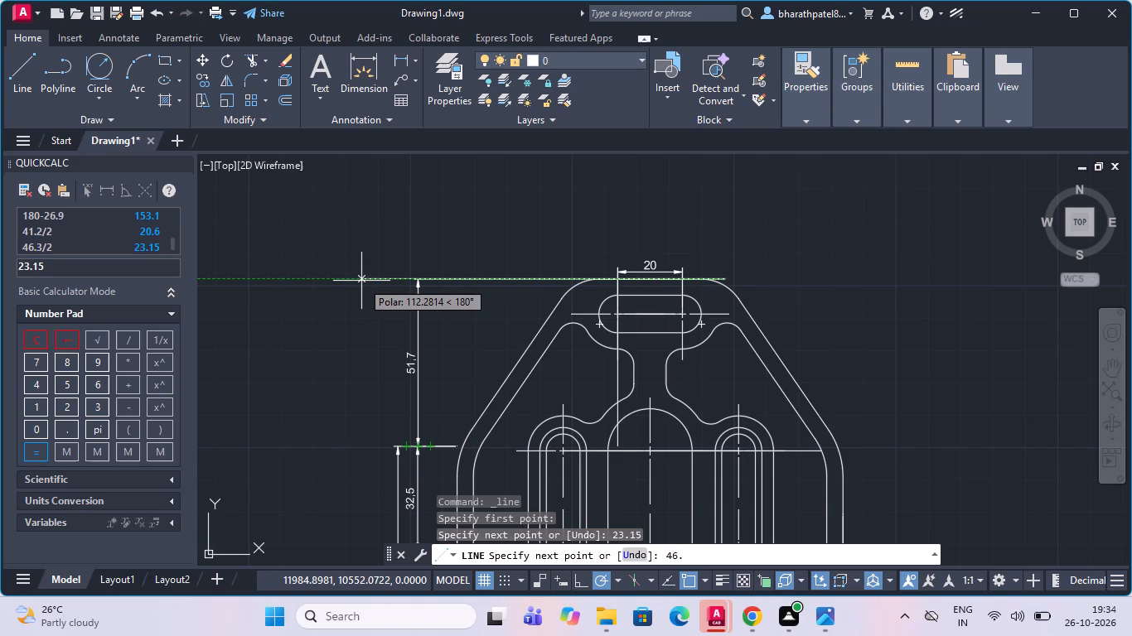
{"action": "key", "text": "3"}
{"action": "key", "text": "Return"}
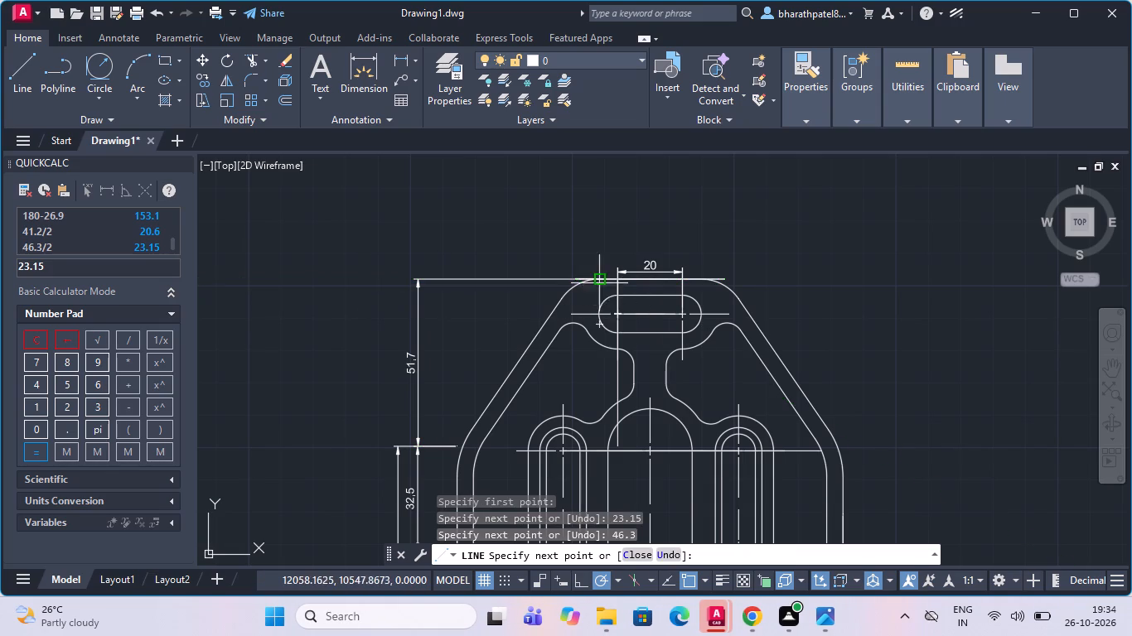
{"action": "scroll", "coordinate": [587, 269], "scroll_direction": "up", "scroll_amount": 2}
{"action": "left_click", "coordinate": [551, 270]}
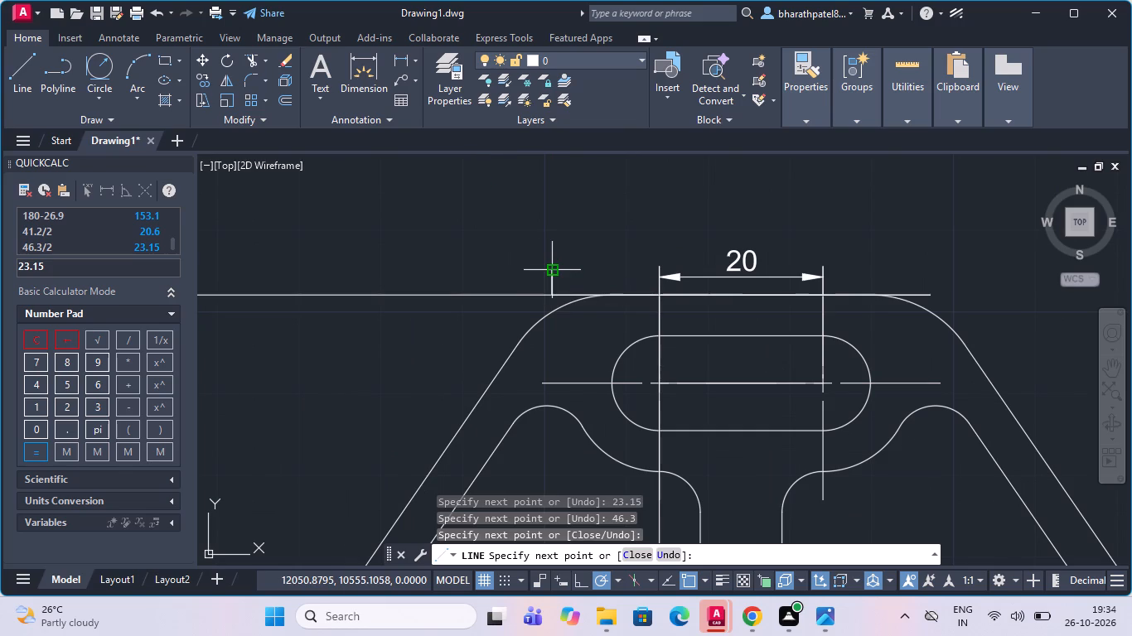
{"action": "key", "text": "Escape"}
Add a horizontal linear dimension between the two ends of the 46.3 construction line, placed above the slot's 20 dimension.
{"action": "scroll", "coordinate": [538, 272], "scroll_direction": "down", "scroll_amount": 2}
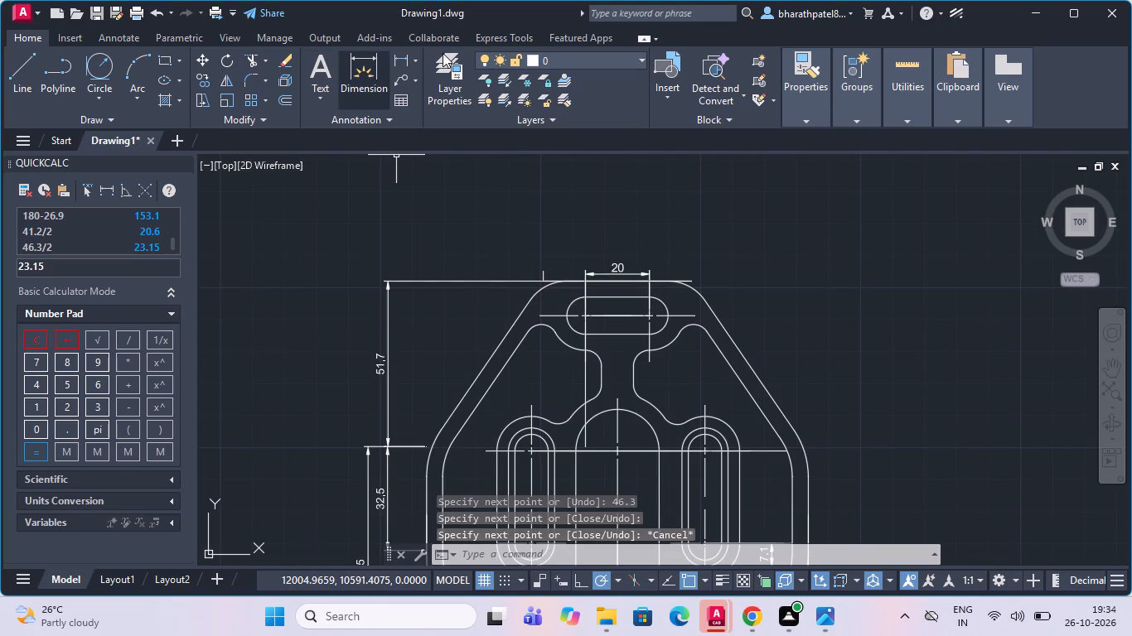
{"action": "left_click", "coordinate": [395, 52]}
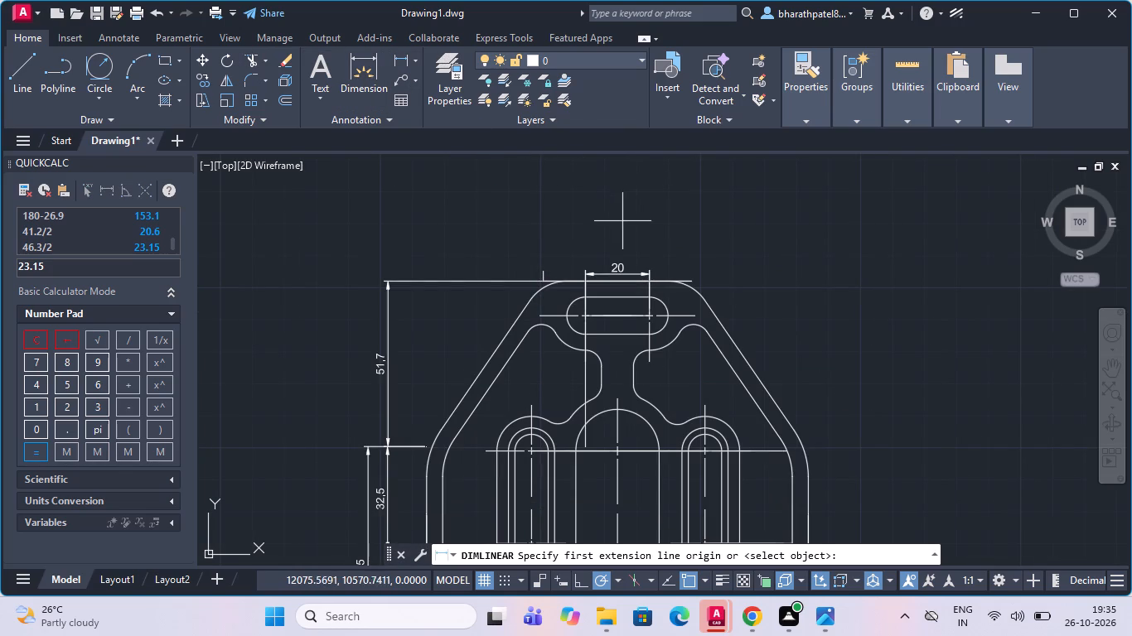
{"action": "scroll", "coordinate": [669, 291], "scroll_direction": "up", "scroll_amount": 2}
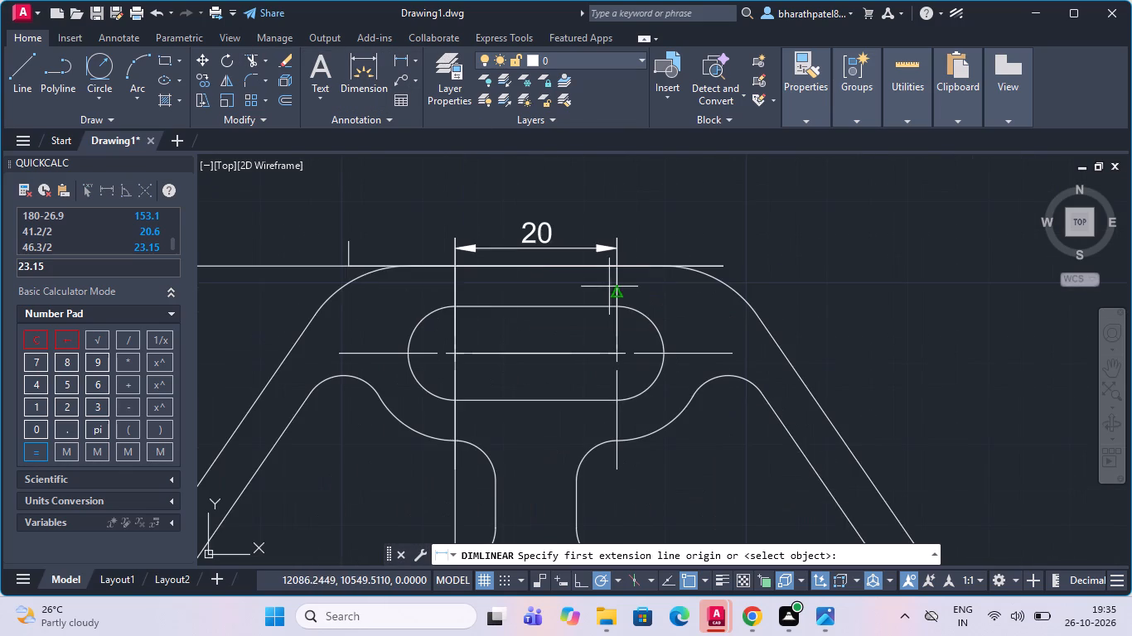
{"action": "left_click", "coordinate": [347, 262]}
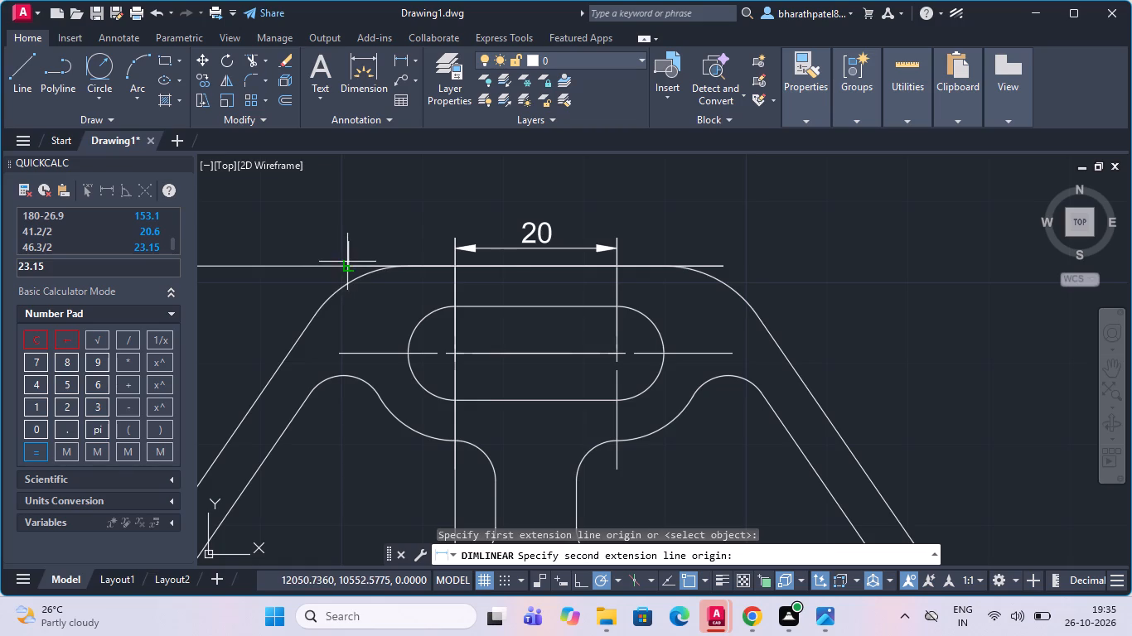
{"action": "left_click", "coordinate": [723, 266]}
{"action": "scroll", "coordinate": [724, 266], "scroll_direction": "down", "scroll_amount": 2}
{"action": "left_click", "coordinate": [728, 240]}
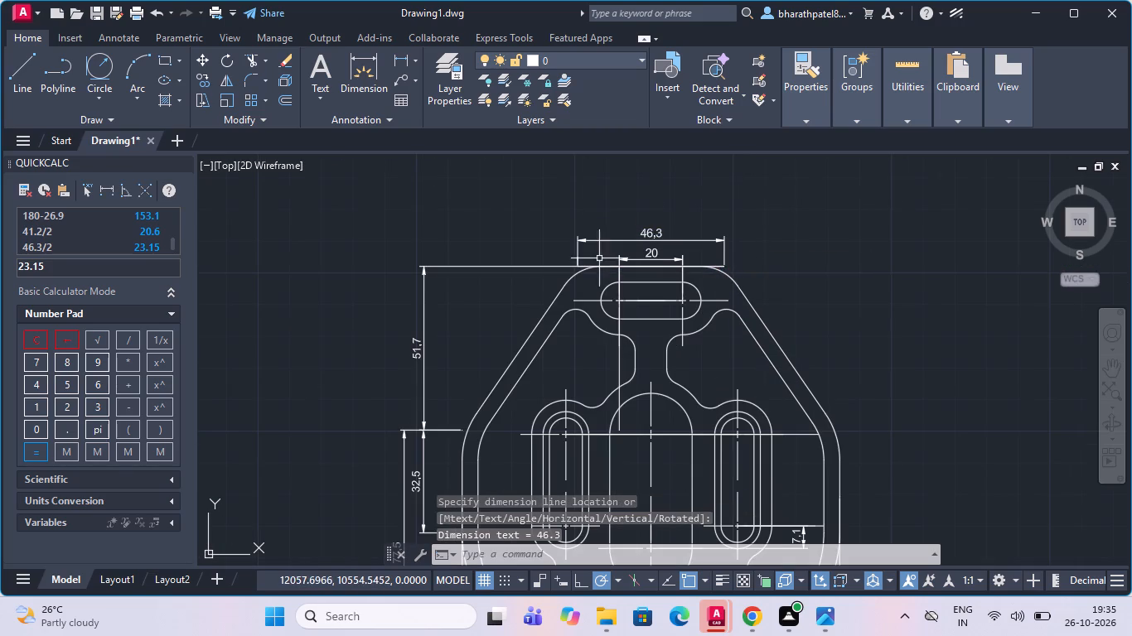
Delete the overlapping 46.3 and 23.15 horizontal construction lines along the plate's top edge.
{"action": "scroll", "coordinate": [562, 267], "scroll_direction": "up", "scroll_amount": 4}
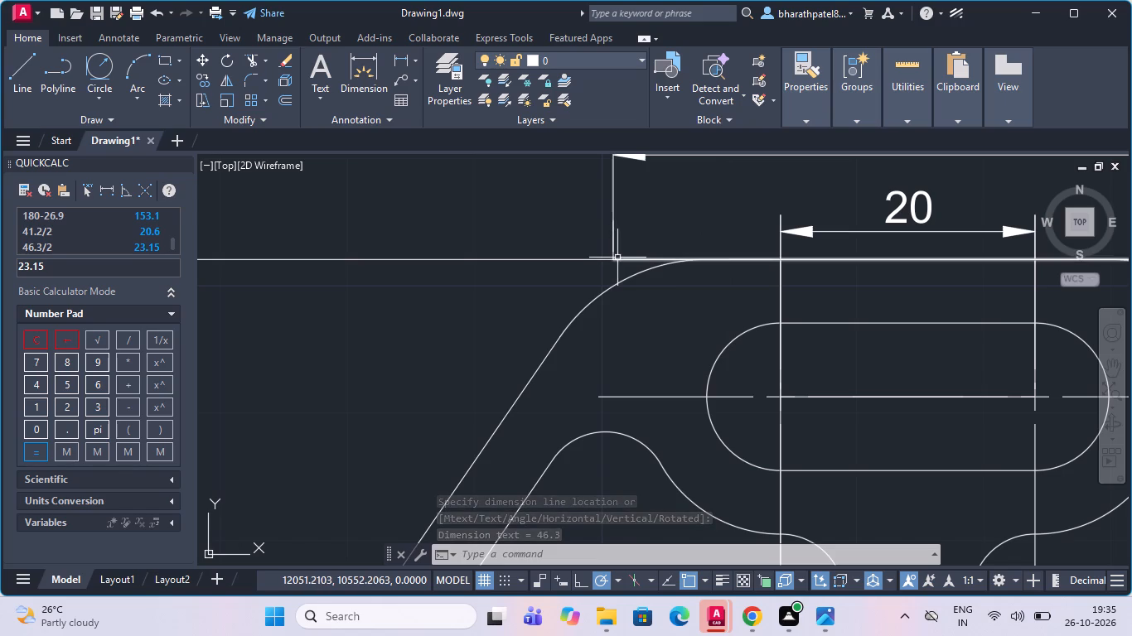
{"action": "left_click", "coordinate": [618, 258]}
{"action": "key", "text": "Delete"}
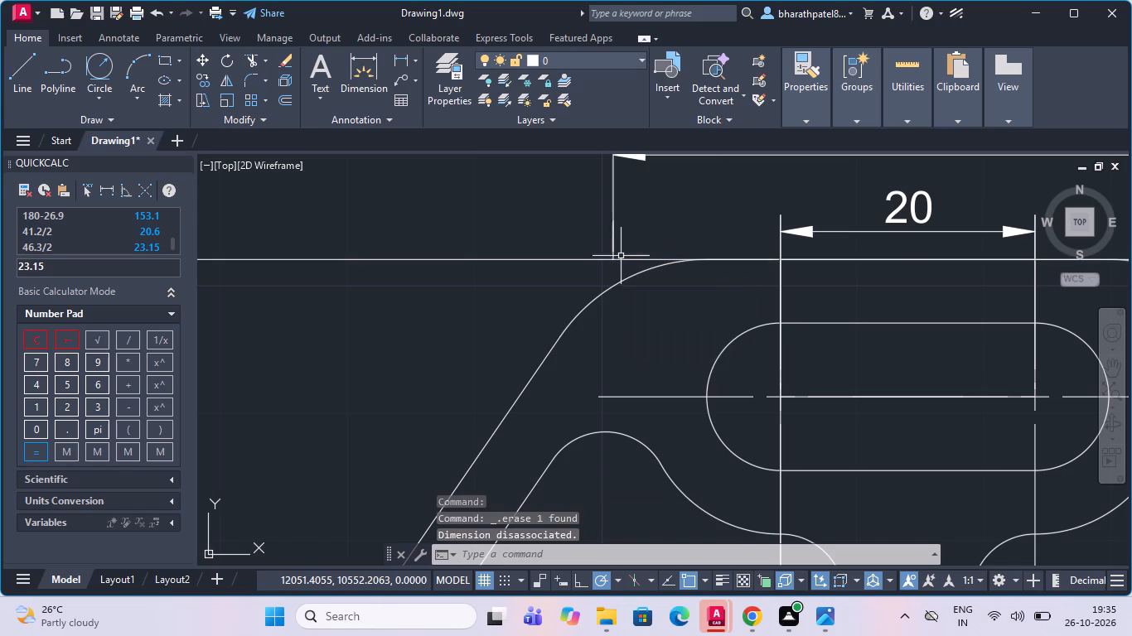
{"action": "scroll", "coordinate": [488, 168], "scroll_direction": "down", "scroll_amount": 2}
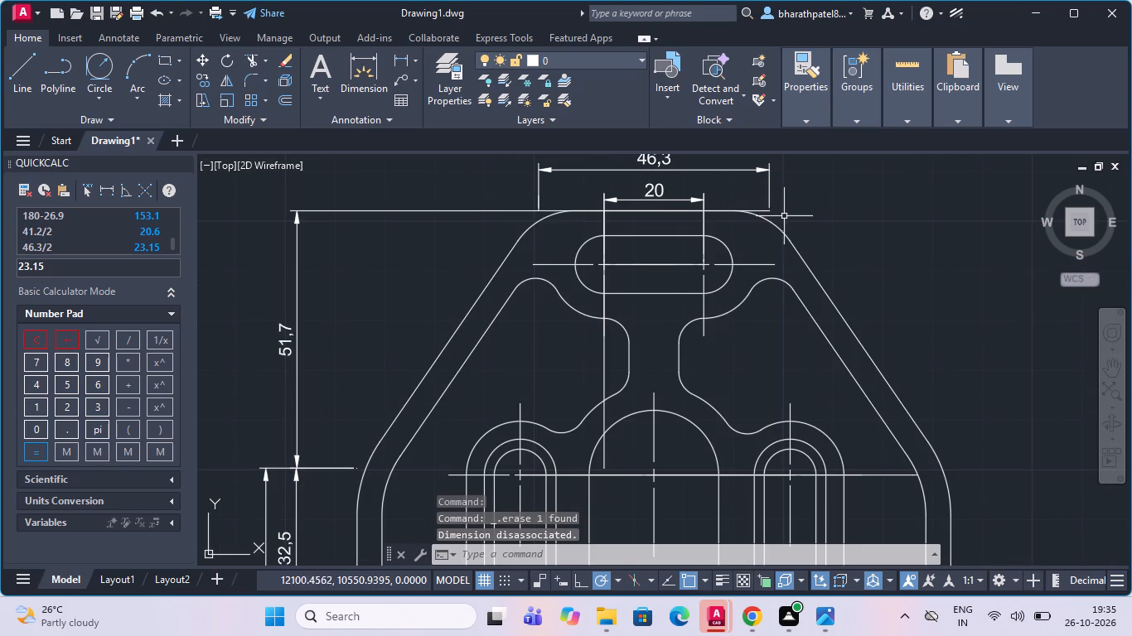
{"action": "scroll", "coordinate": [777, 216], "scroll_direction": "up", "scroll_amount": 3}
{"action": "left_click", "coordinate": [705, 197]}
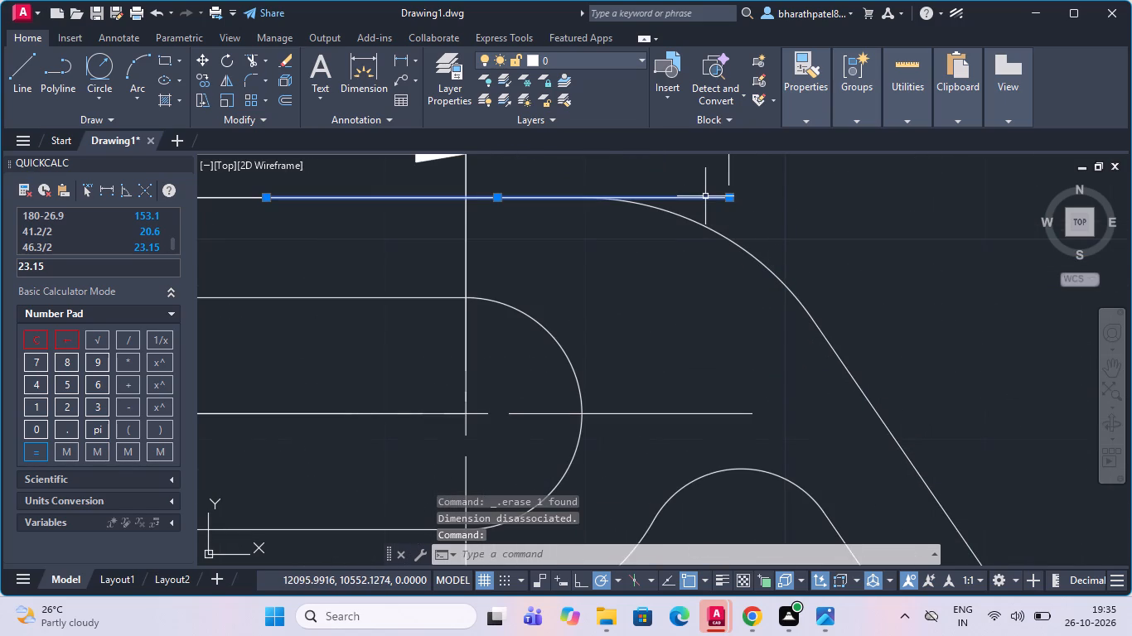
{"action": "key", "text": "Delete"}
{"action": "scroll", "coordinate": [724, 241], "scroll_direction": "down", "scroll_amount": 5}
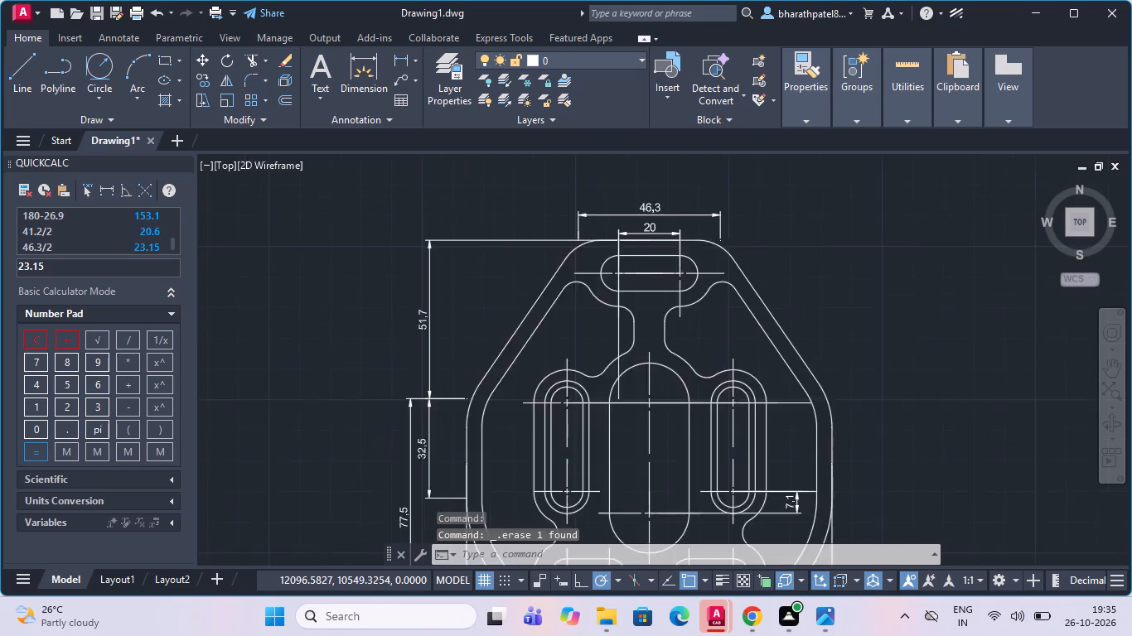
Add a horizontal linear dimension between the upper arc centres of the two vertical side slots, placed above the 46.3 dimension.
{"action": "scroll", "coordinate": [694, 175], "scroll_direction": "up", "scroll_amount": 1}
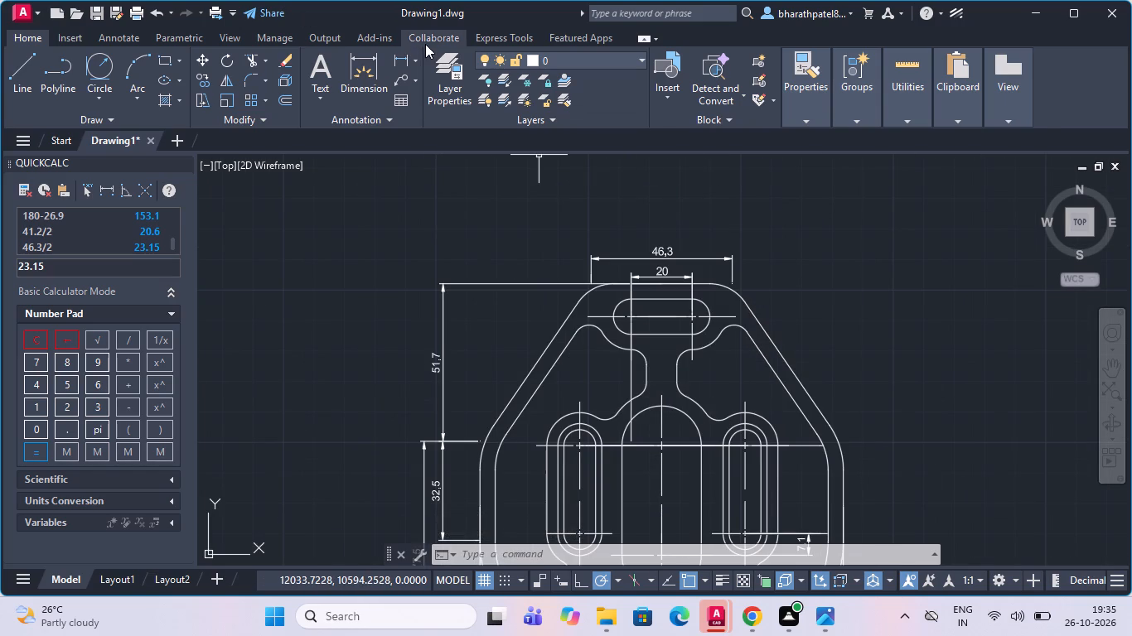
{"action": "left_click", "coordinate": [407, 60]}
{"action": "scroll", "coordinate": [577, 445], "scroll_direction": "up", "scroll_amount": 8}
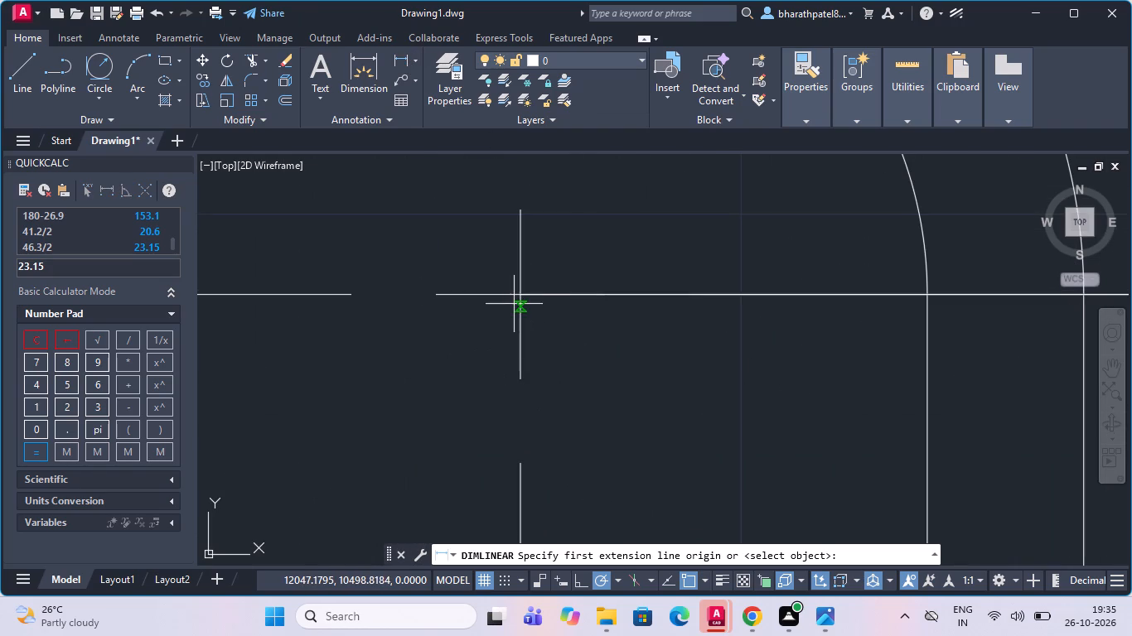
{"action": "left_click", "coordinate": [520, 296]}
{"action": "scroll", "coordinate": [519, 296], "scroll_direction": "down", "scroll_amount": 5}
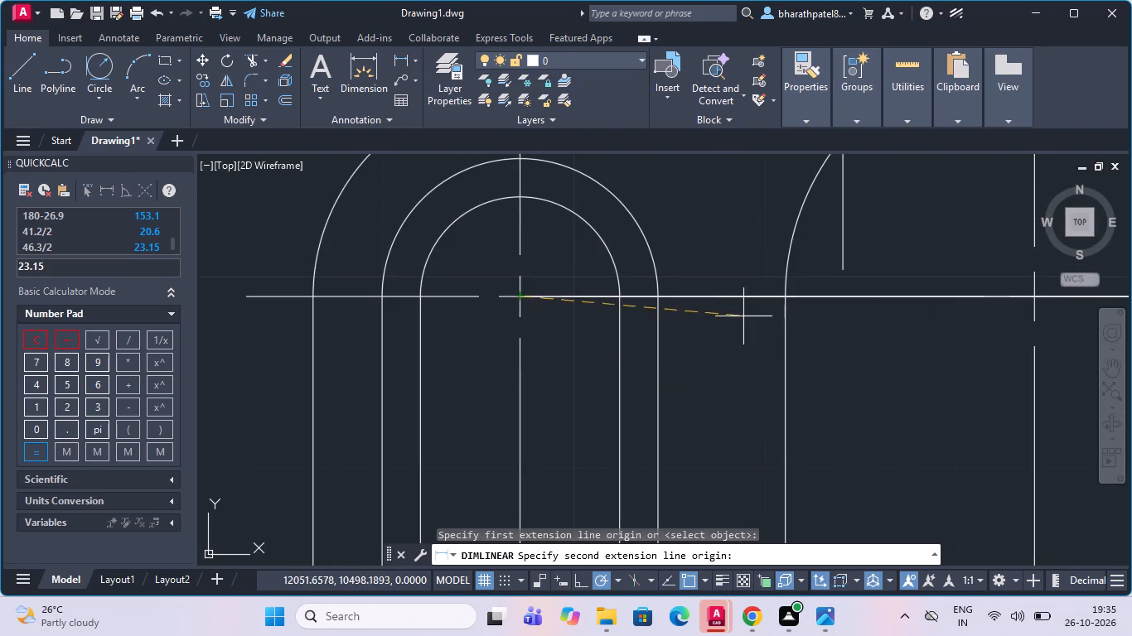
{"action": "scroll", "coordinate": [738, 316], "scroll_direction": "down", "scroll_amount": 5}
{"action": "scroll", "coordinate": [870, 307], "scroll_direction": "up", "scroll_amount": 5}
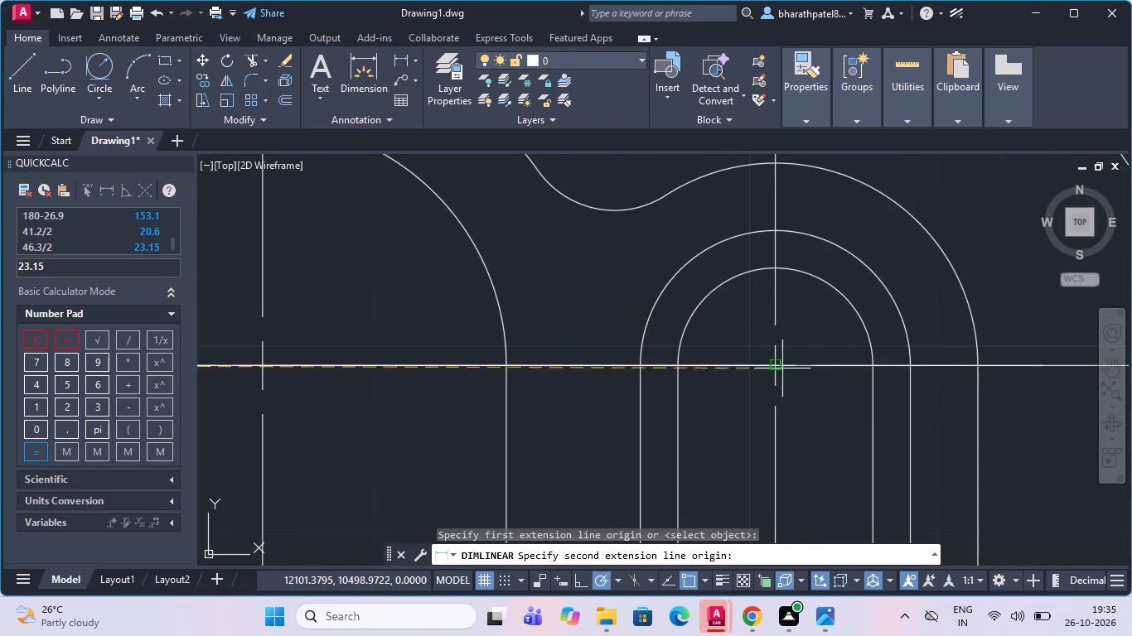
{"action": "scroll", "coordinate": [774, 372], "scroll_direction": "up", "scroll_amount": 5}
{"action": "left_click", "coordinate": [758, 329]}
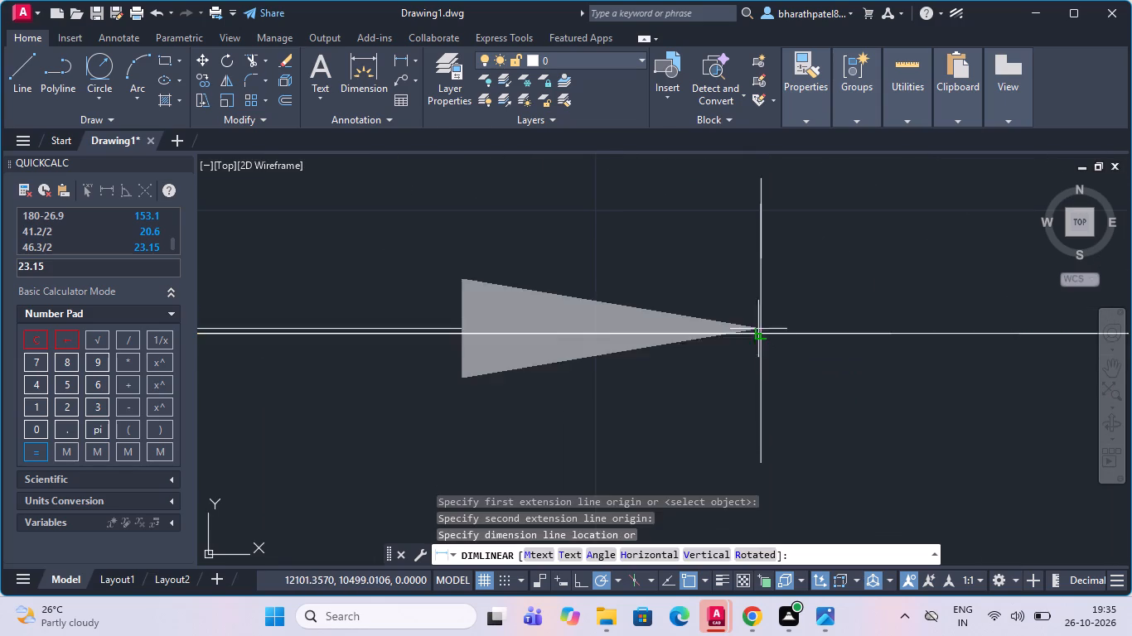
{"action": "scroll", "coordinate": [759, 329], "scroll_direction": "down", "scroll_amount": 15}
{"action": "scroll", "coordinate": [763, 287], "scroll_direction": "up", "scroll_amount": 1}
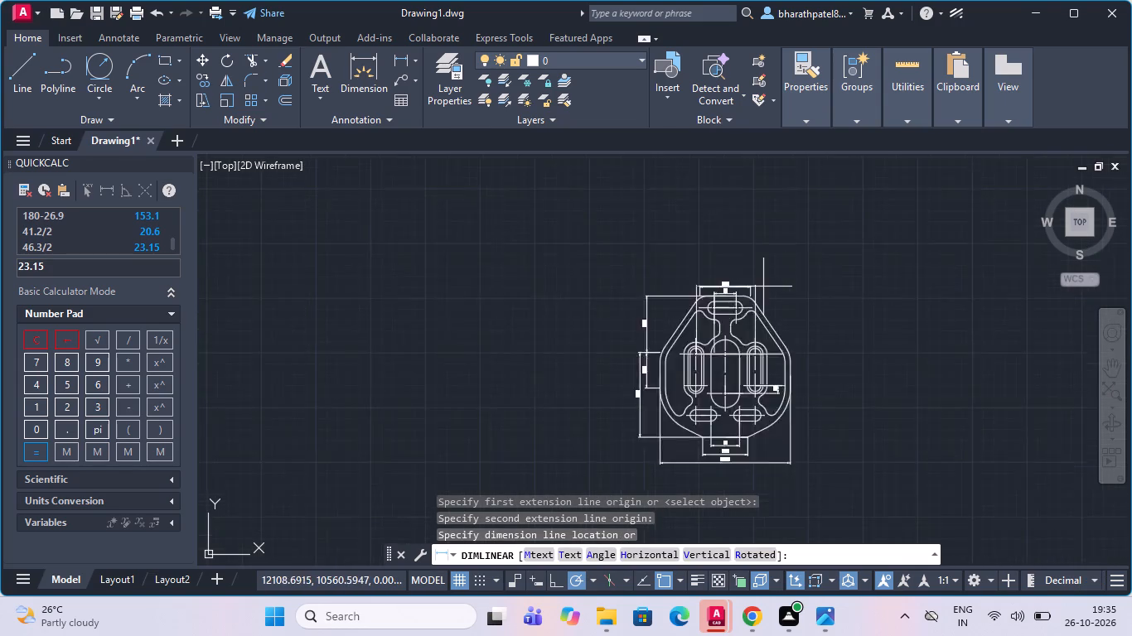
{"action": "scroll", "coordinate": [763, 287], "scroll_direction": "up", "scroll_amount": 2}
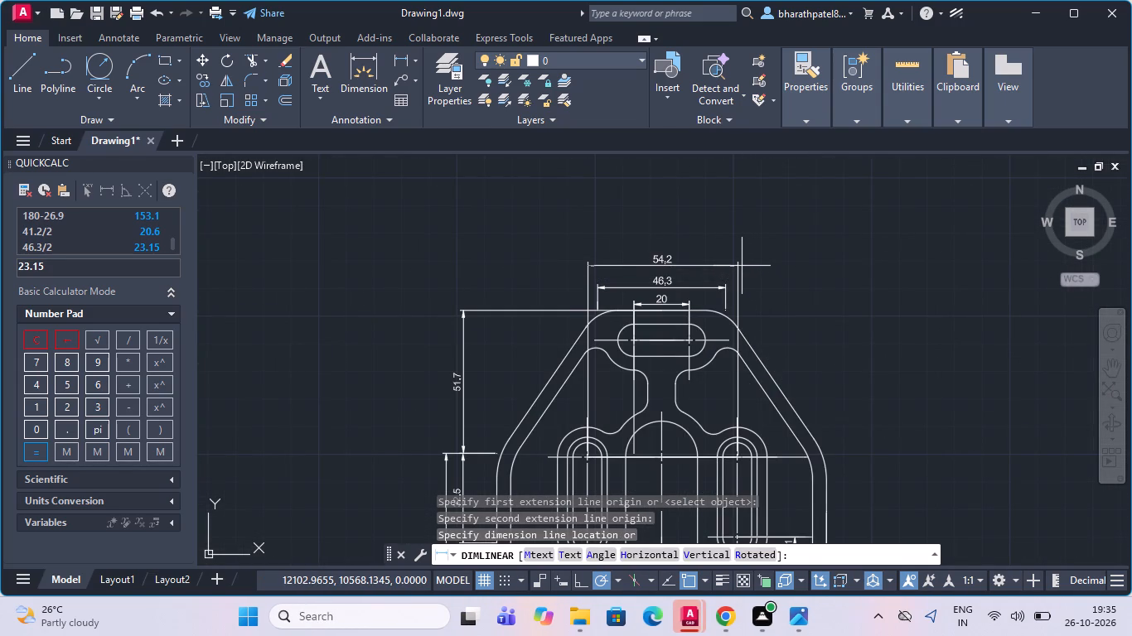
{"action": "left_click", "coordinate": [742, 265]}
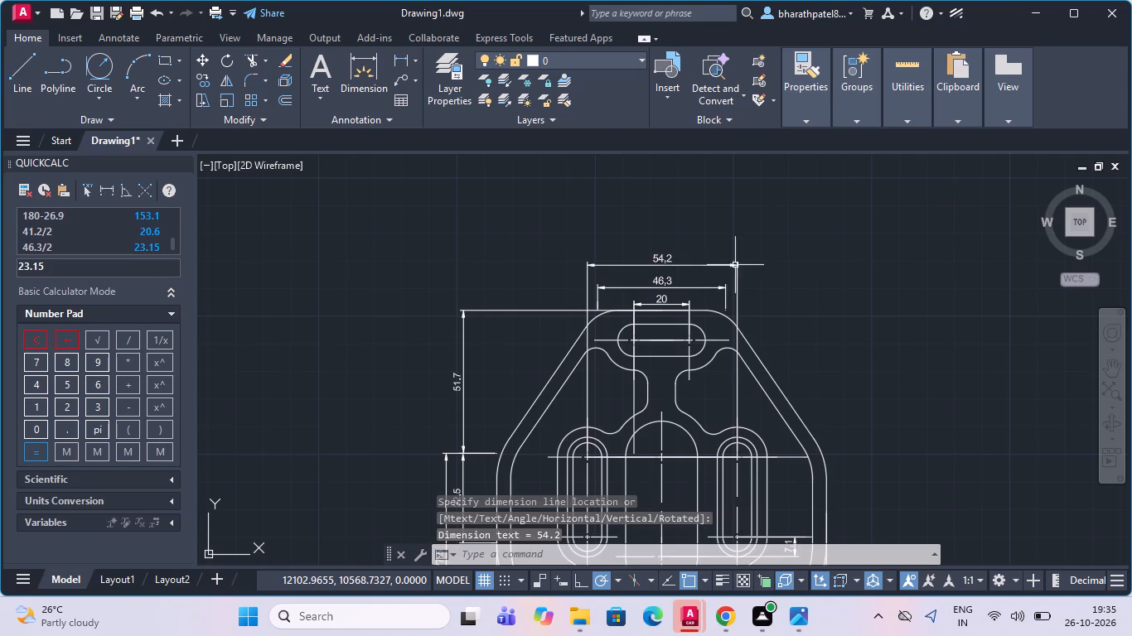
Add a radius dimension to the plate's top-right outer corner arc, with its text outside the plate to the upper right.
{"action": "scroll", "coordinate": [691, 261], "scroll_direction": "down", "scroll_amount": 1}
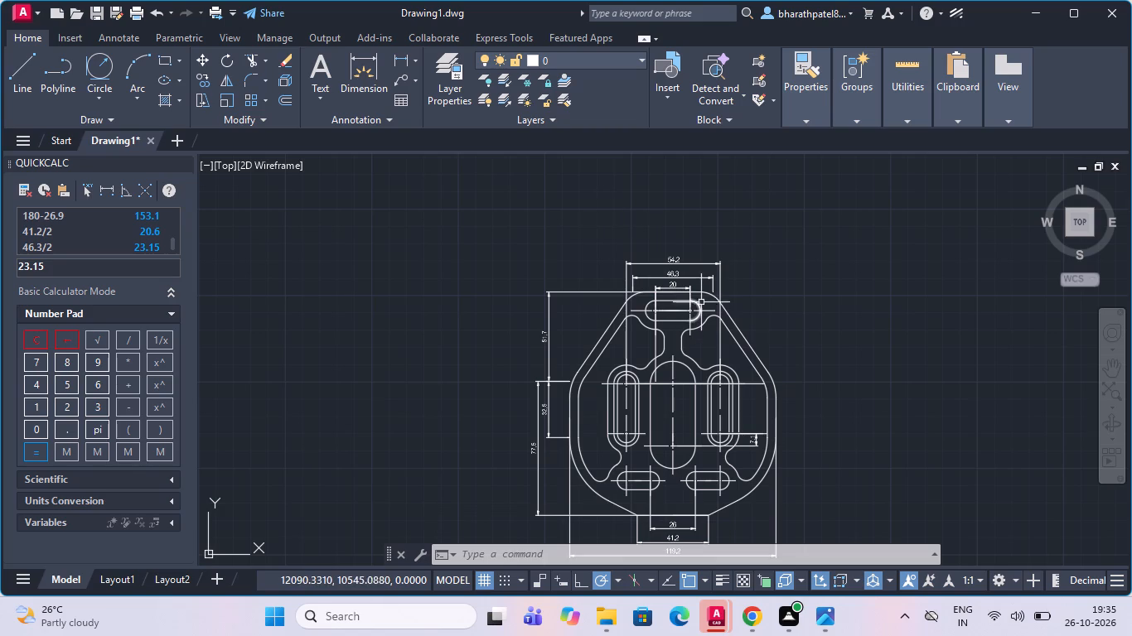
{"action": "left_click", "coordinate": [413, 57]}
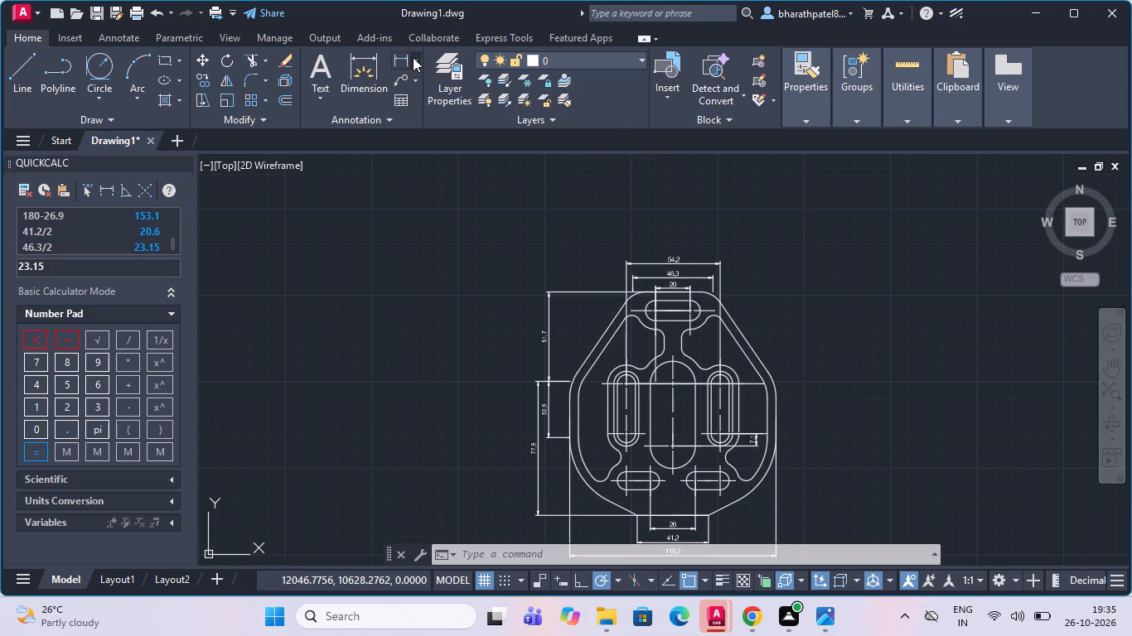
{"action": "left_click", "coordinate": [443, 225]}
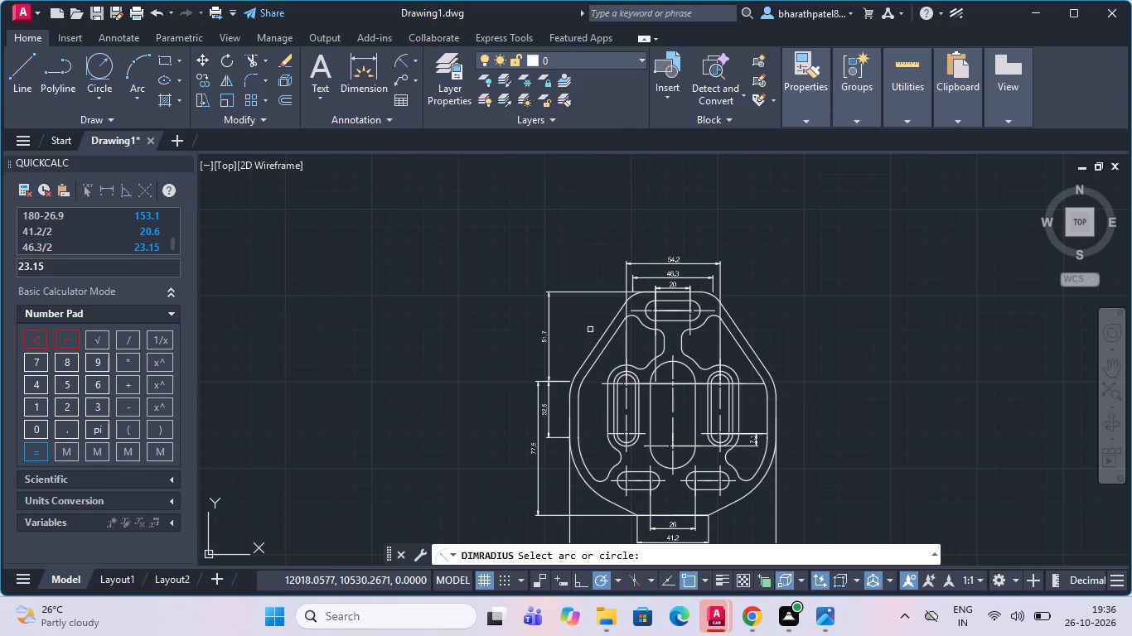
{"action": "scroll", "coordinate": [718, 302], "scroll_direction": "up", "scroll_amount": 2}
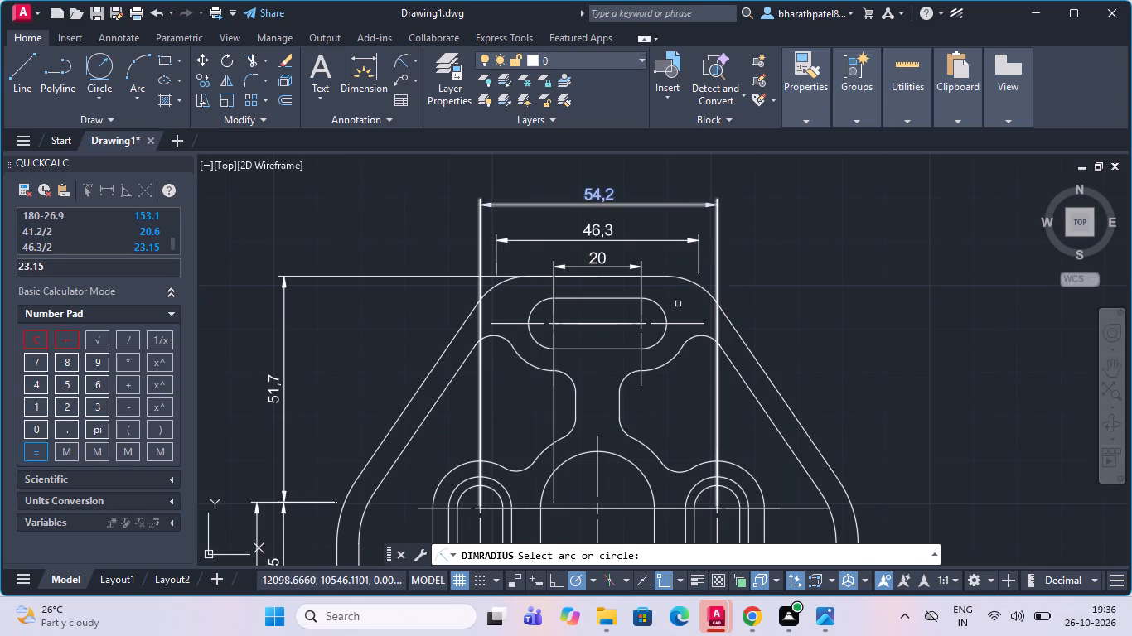
{"action": "left_click", "coordinate": [704, 288]}
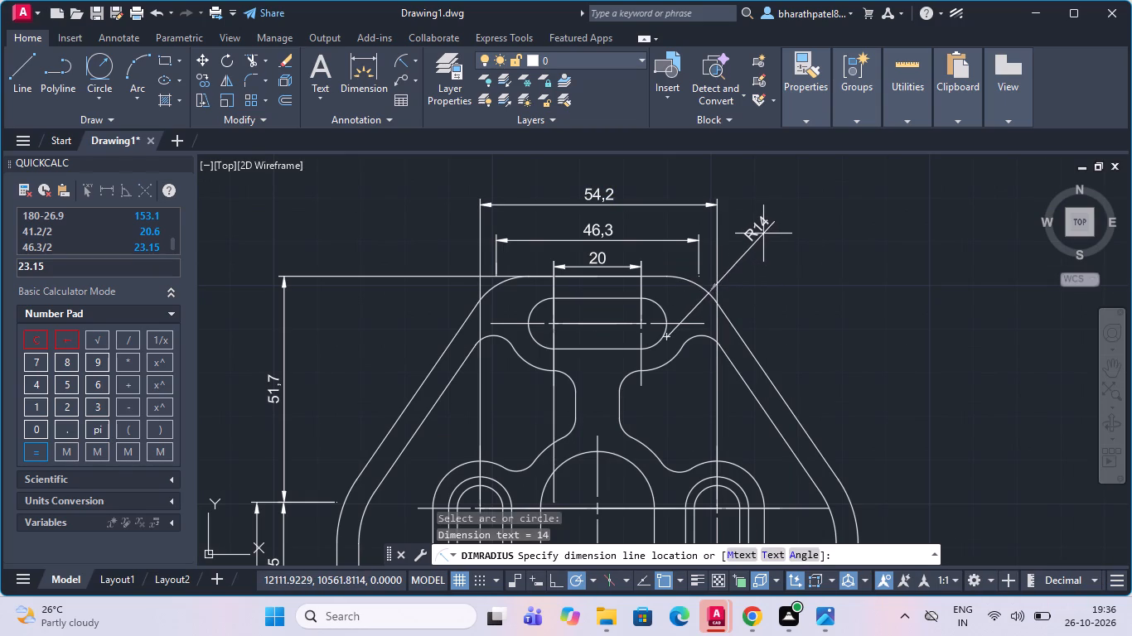
{"action": "left_click", "coordinate": [763, 234]}
Add a radius dimension to the top slot's left end arc, with its text outside the plate to the upper left.
{"action": "left_click", "coordinate": [402, 60]}
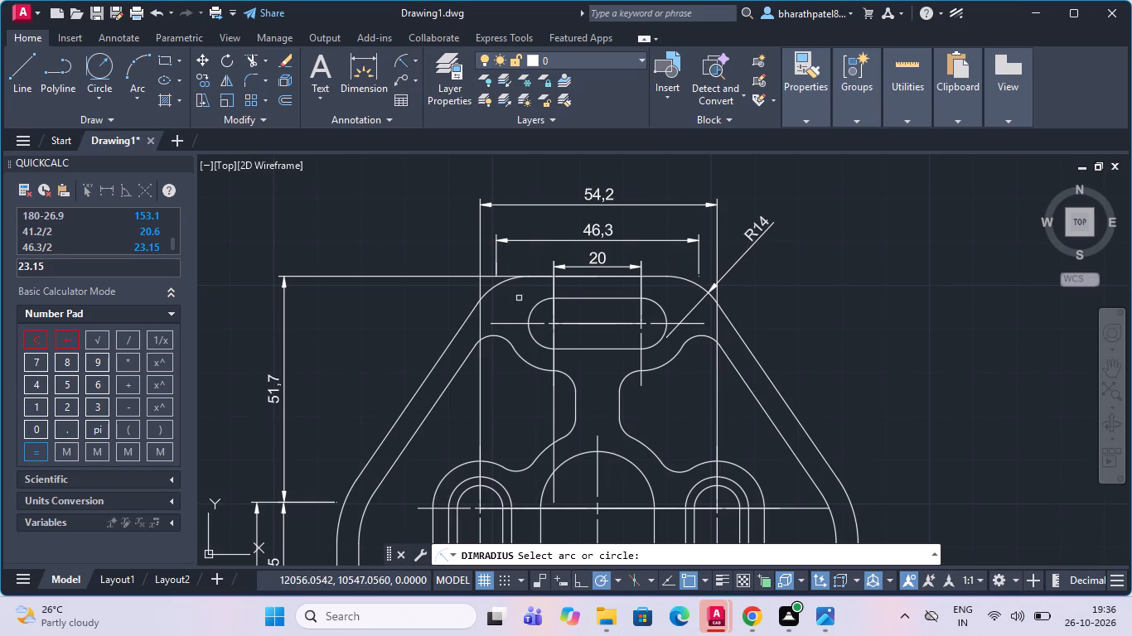
{"action": "left_click", "coordinate": [530, 312]}
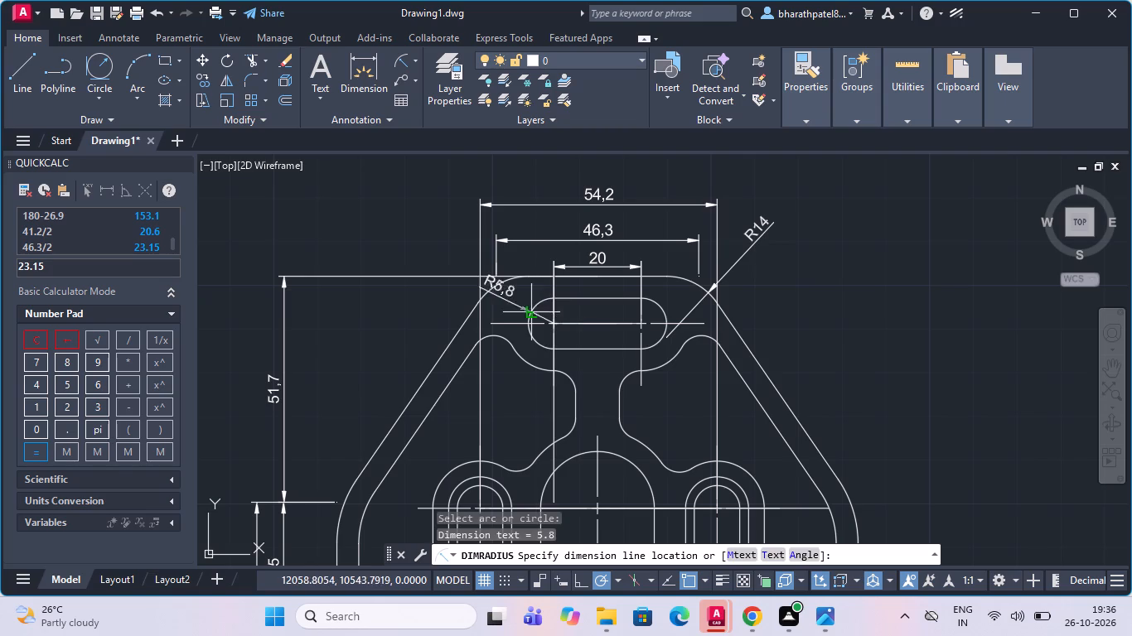
{"action": "left_click", "coordinate": [431, 242]}
Add a radius dimension to the middle concentric arc atop the left vertical slot, with its text outside the plate's slanted left edge.
{"action": "scroll", "coordinate": [446, 250], "scroll_direction": "down", "scroll_amount": 1}
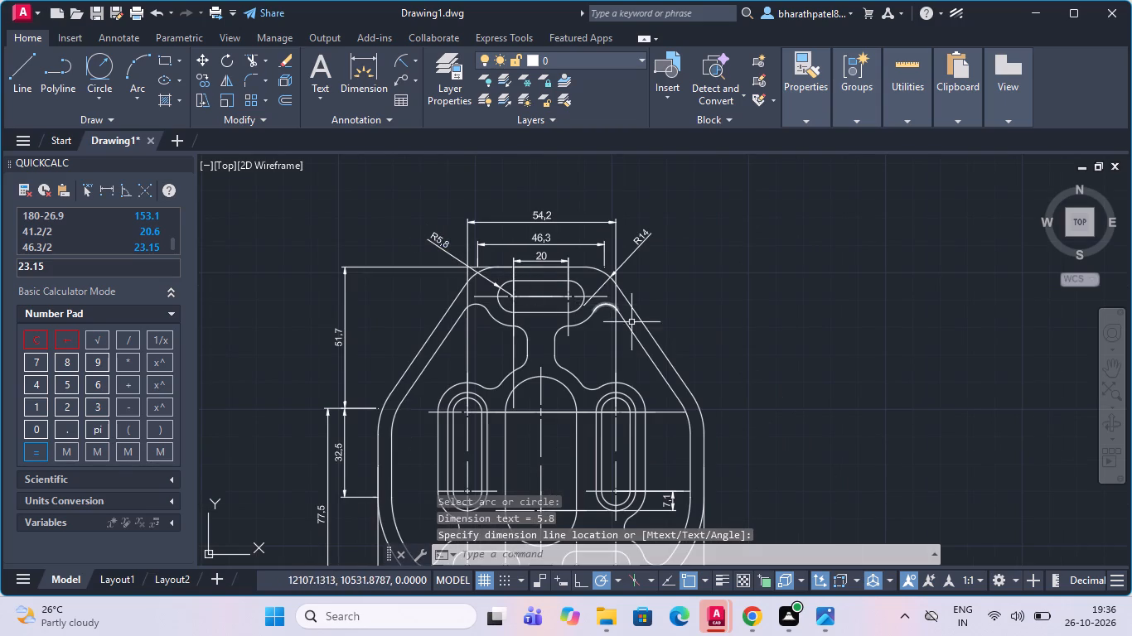
{"action": "scroll", "coordinate": [635, 324], "scroll_direction": "down", "scroll_amount": 1}
{"action": "scroll", "coordinate": [491, 333], "scroll_direction": "up", "scroll_amount": 2}
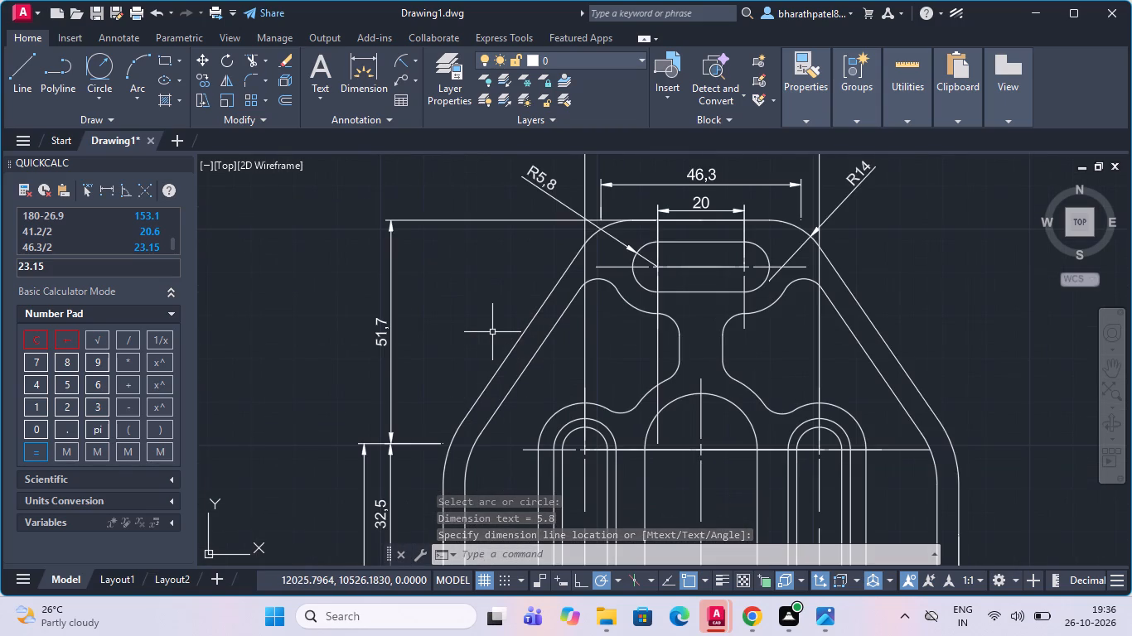
{"action": "left_click", "coordinate": [398, 56]}
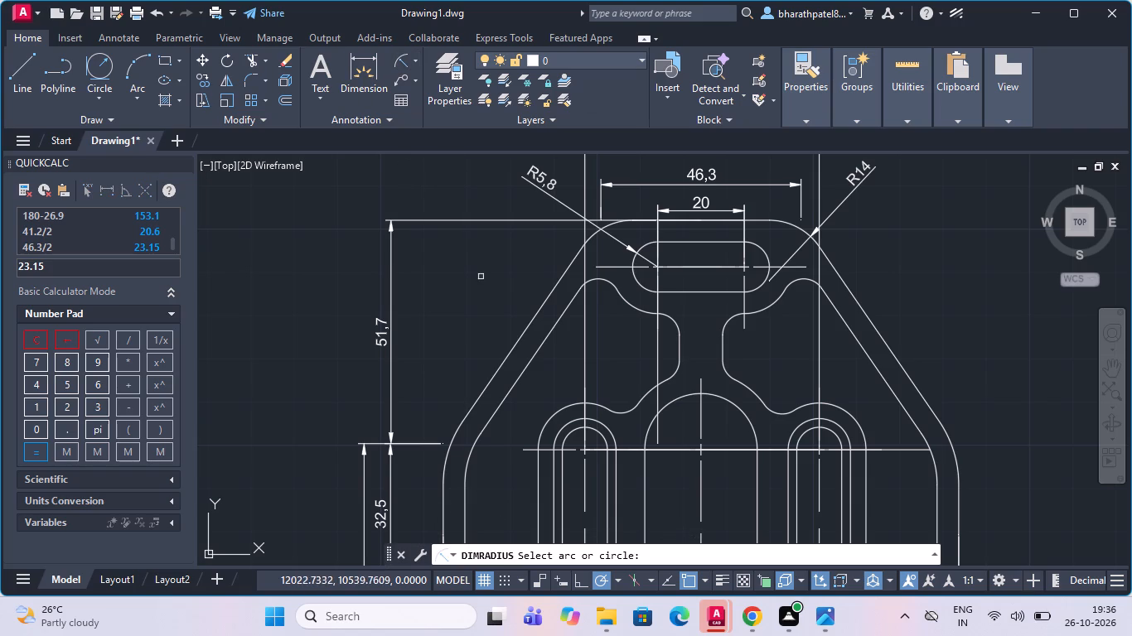
{"action": "left_click", "coordinate": [564, 431]}
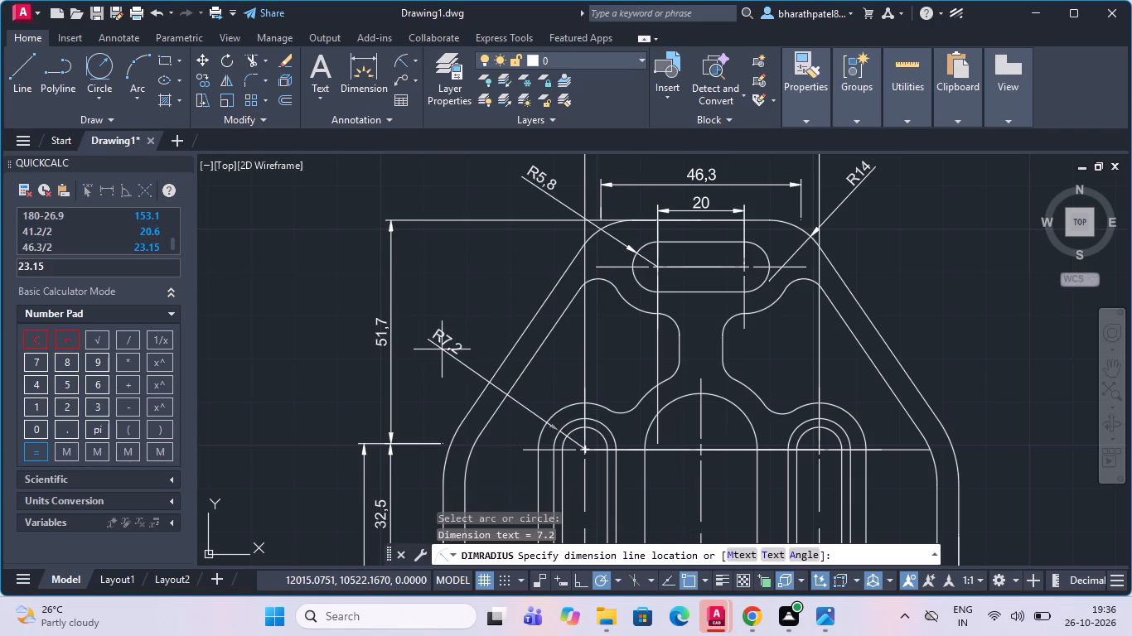
{"action": "left_click", "coordinate": [446, 353]}
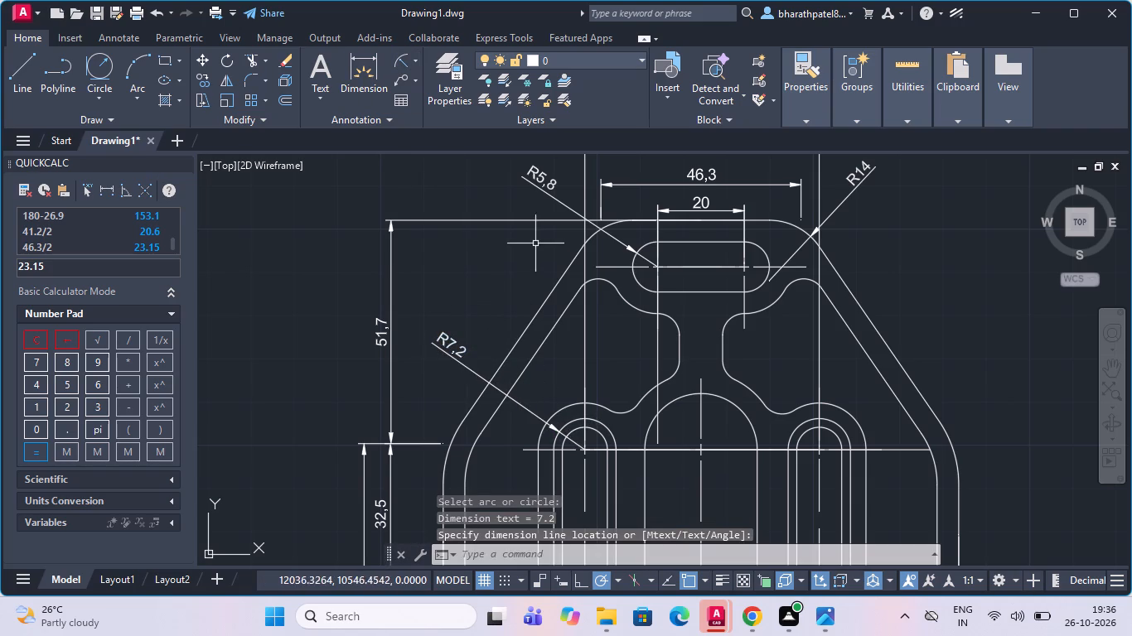
Add a radius dimension to the plate's outer left shoulder arc, with its text just below the slot radius dimension's text.
{"action": "left_click", "coordinate": [400, 63]}
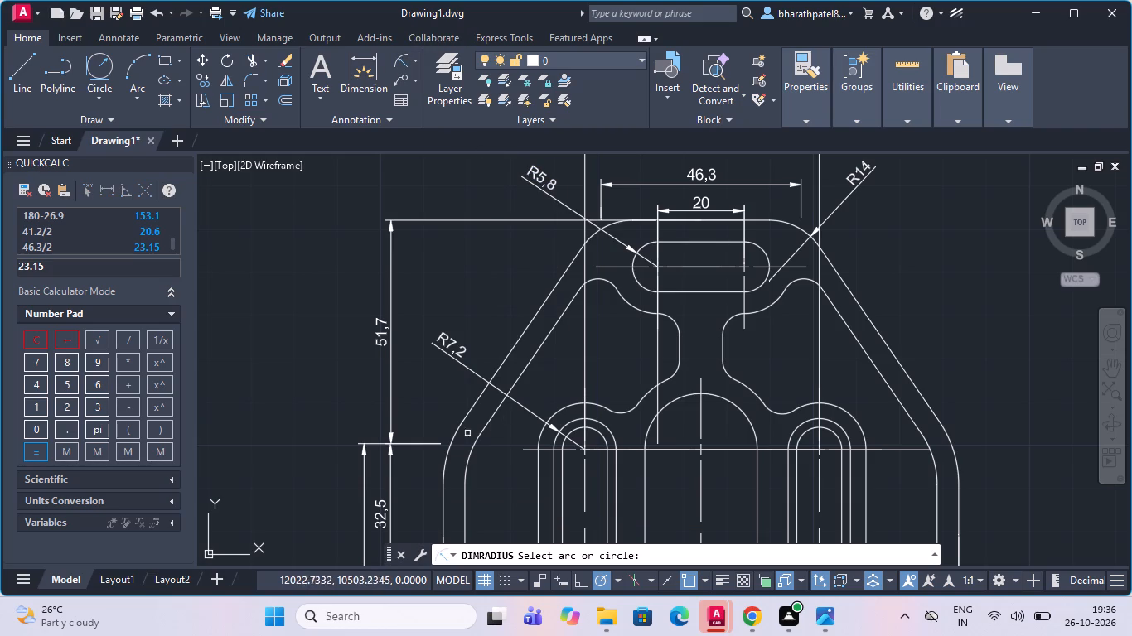
{"action": "left_click_drag", "start_coordinate": [450, 446], "coordinate": [450, 431]}
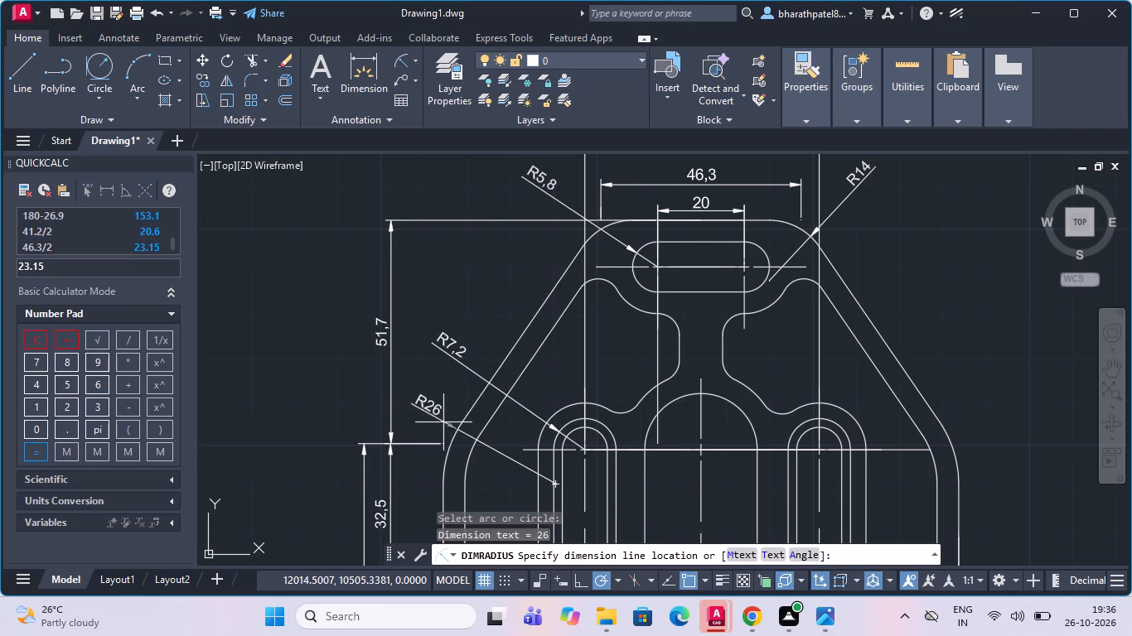
{"action": "left_click", "coordinate": [422, 397]}
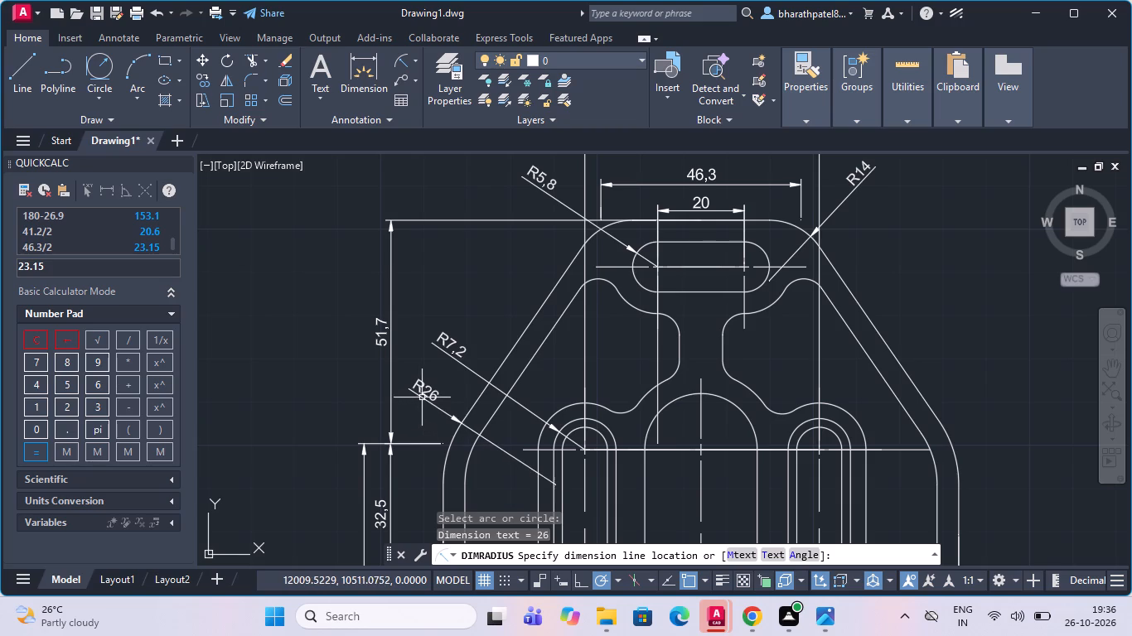
Draw a line about 14.6 long at 330° across the inner and outer edges of the plate's slanted left wall.
{"action": "scroll", "coordinate": [492, 392], "scroll_direction": "down", "scroll_amount": 1}
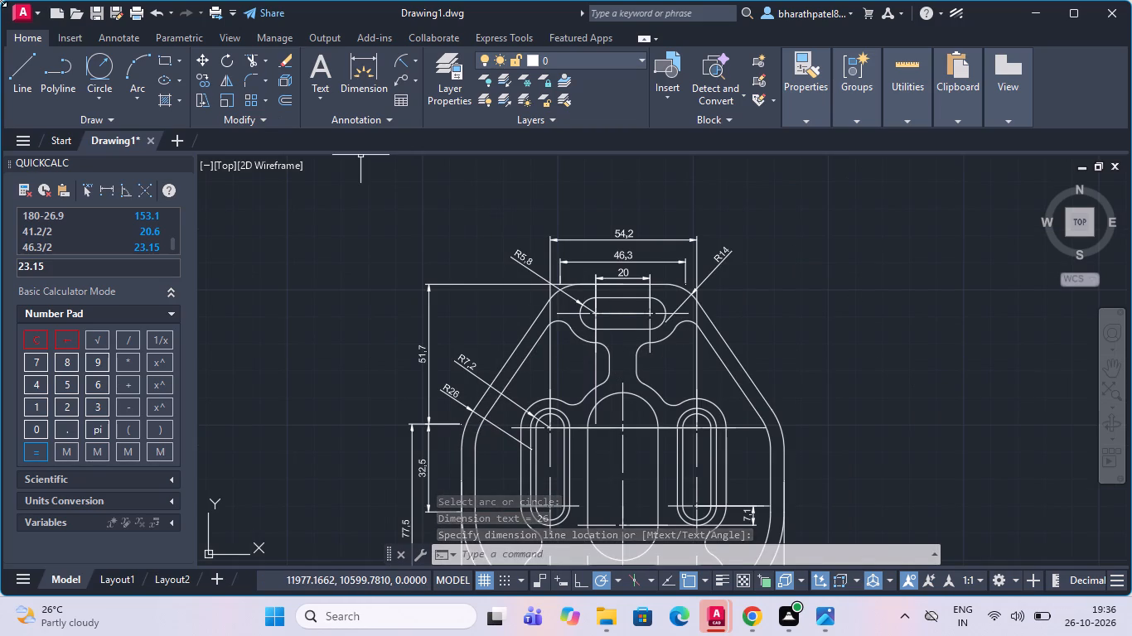
{"action": "left_click", "coordinate": [19, 75]}
{"action": "scroll", "coordinate": [517, 352], "scroll_direction": "up", "scroll_amount": 2}
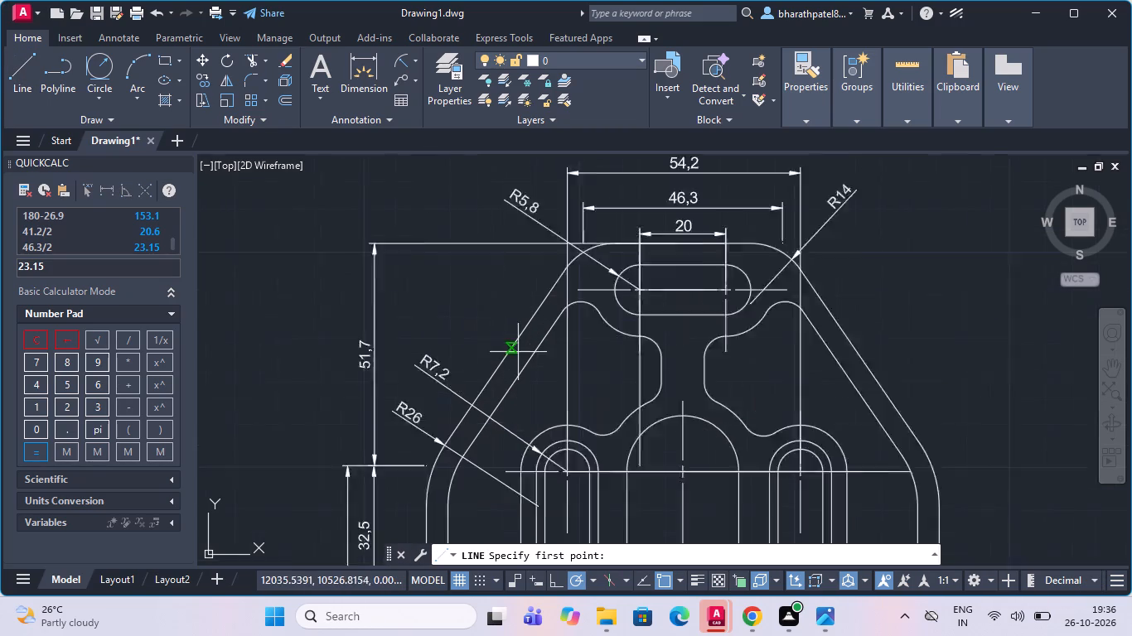
{"action": "scroll", "coordinate": [518, 352], "scroll_direction": "up", "scroll_amount": 1}
{"action": "left_click", "coordinate": [440, 300]}
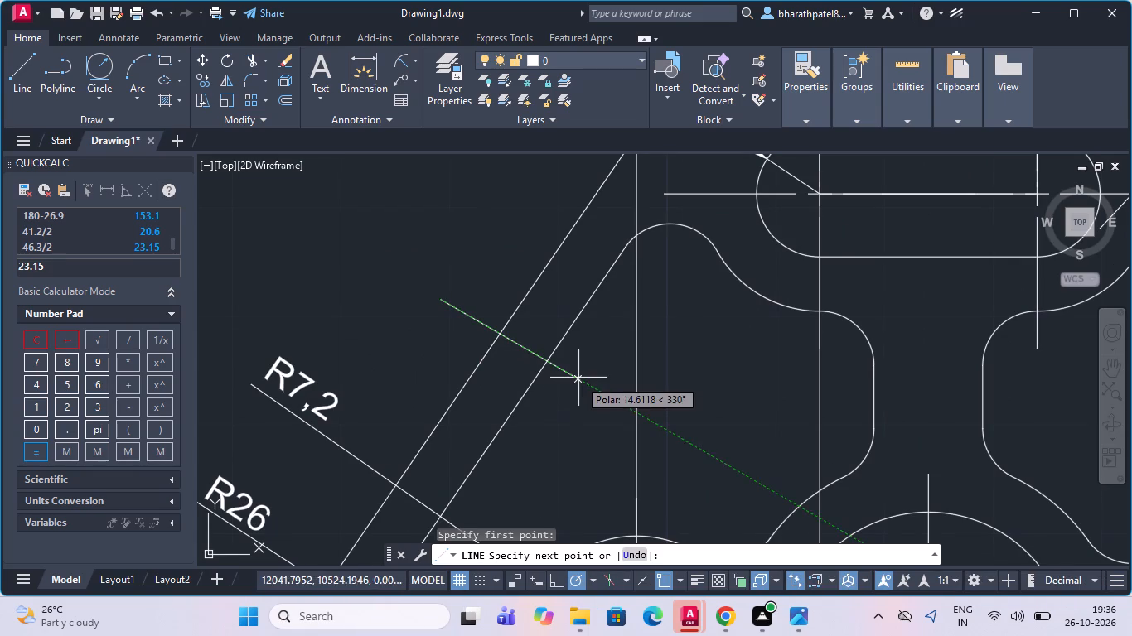
{"action": "left_click", "coordinate": [578, 378]}
{"action": "key", "text": "Escape"}
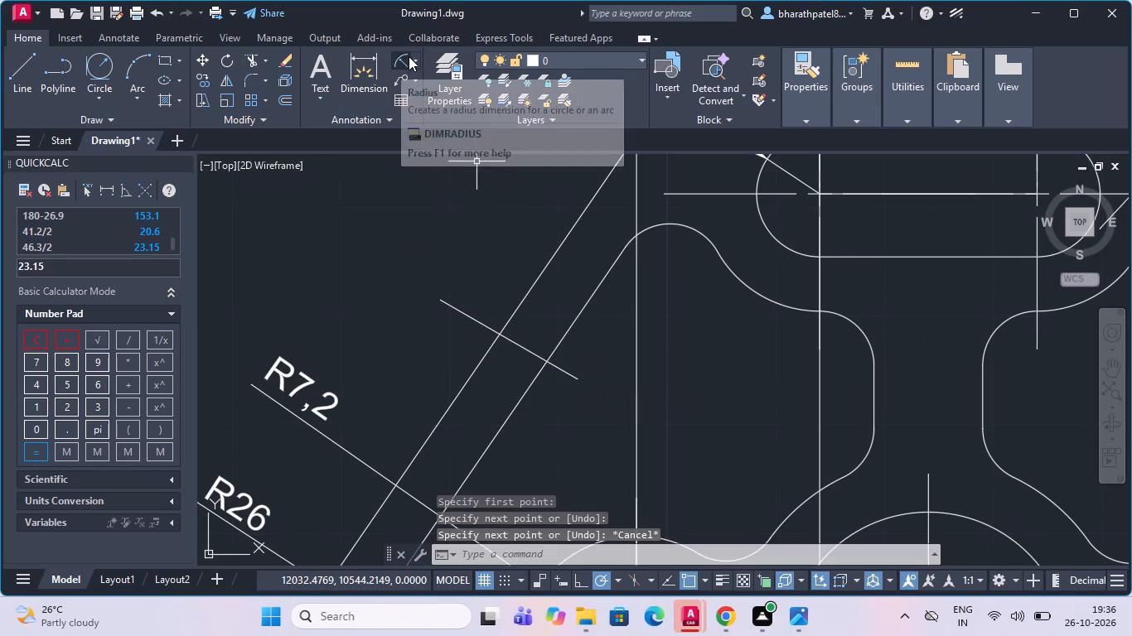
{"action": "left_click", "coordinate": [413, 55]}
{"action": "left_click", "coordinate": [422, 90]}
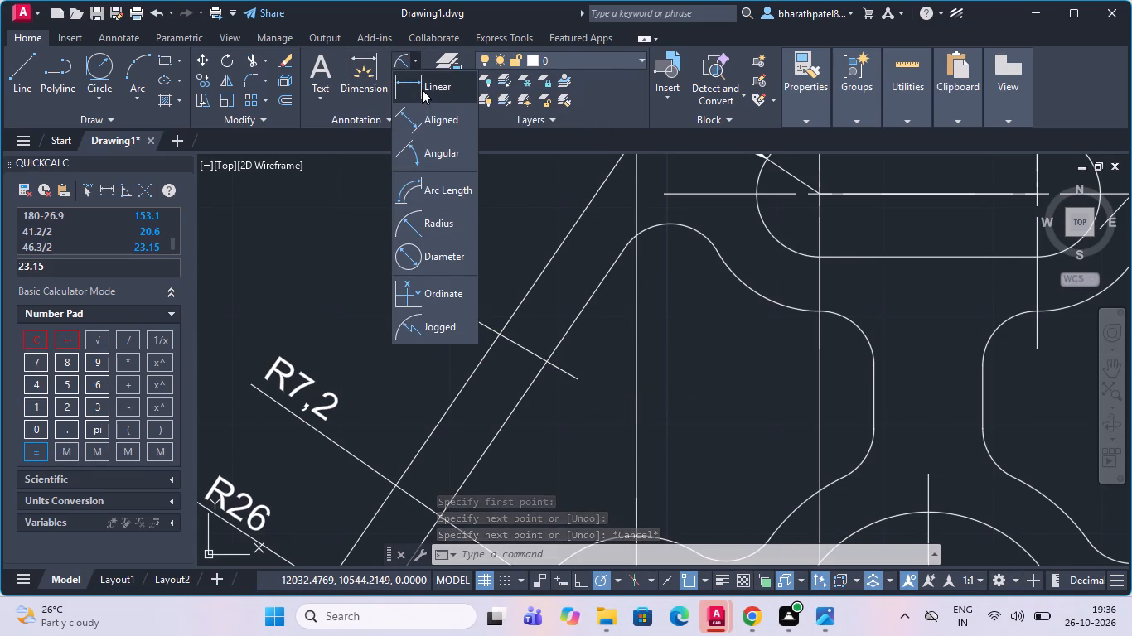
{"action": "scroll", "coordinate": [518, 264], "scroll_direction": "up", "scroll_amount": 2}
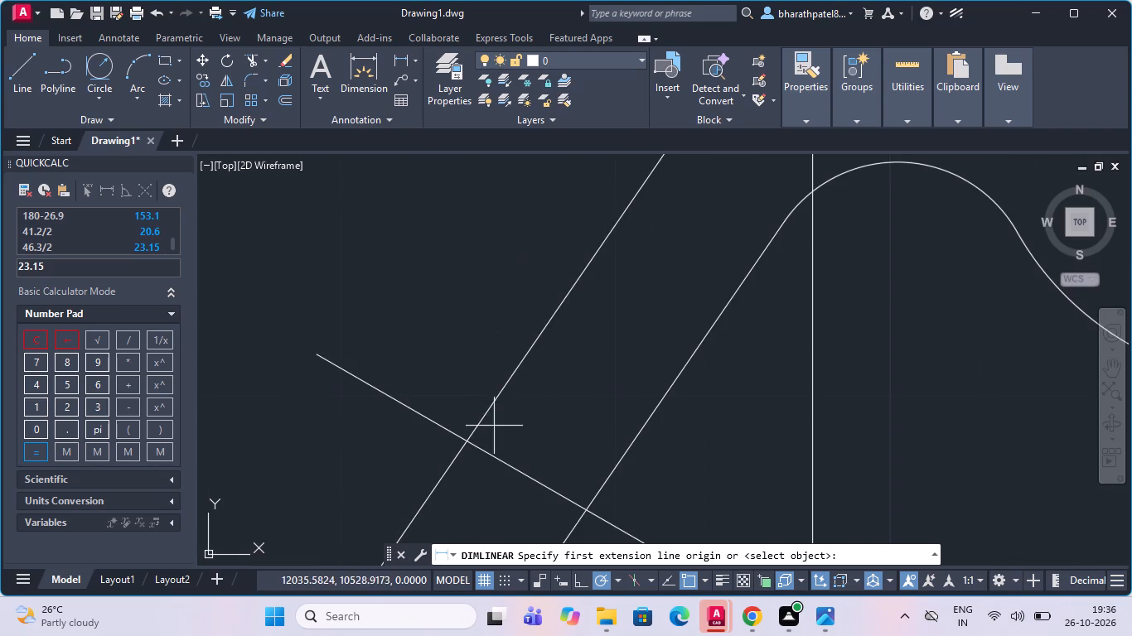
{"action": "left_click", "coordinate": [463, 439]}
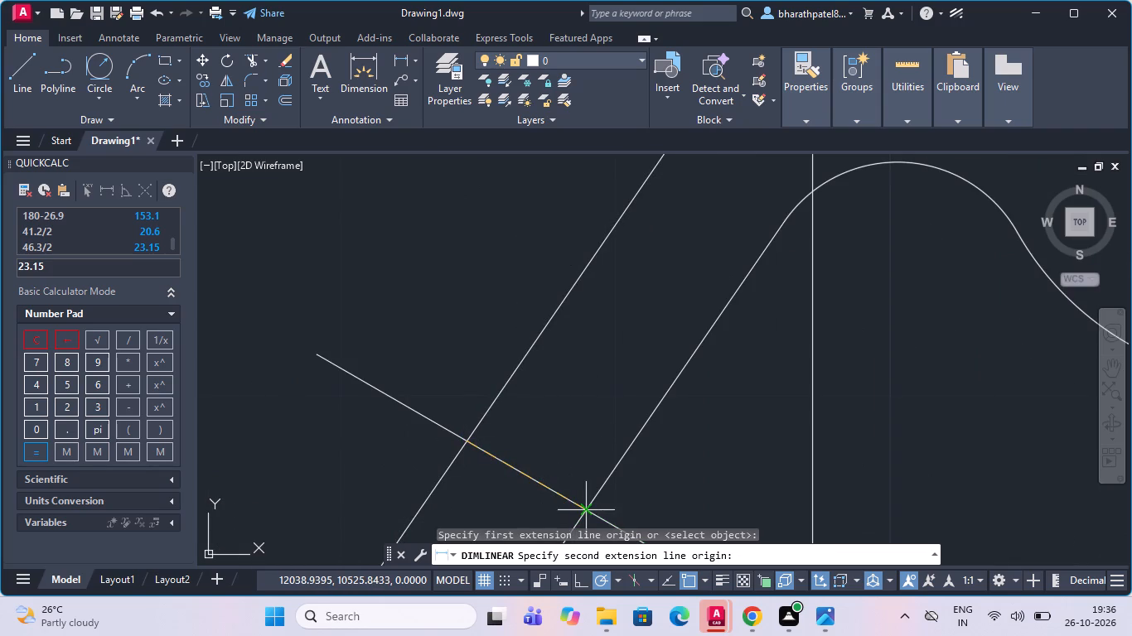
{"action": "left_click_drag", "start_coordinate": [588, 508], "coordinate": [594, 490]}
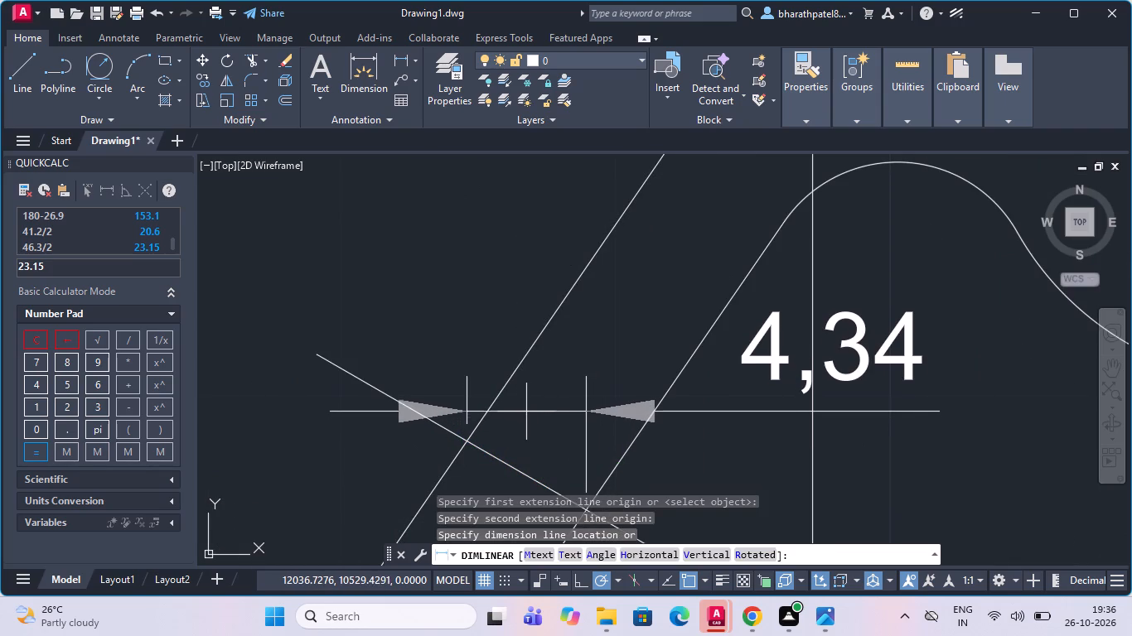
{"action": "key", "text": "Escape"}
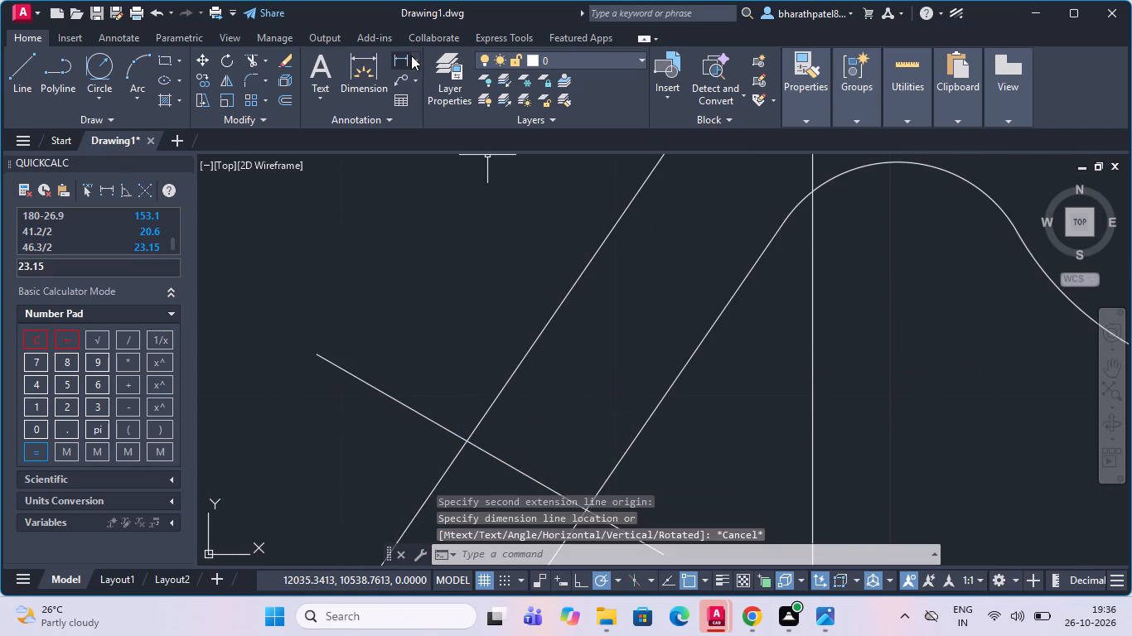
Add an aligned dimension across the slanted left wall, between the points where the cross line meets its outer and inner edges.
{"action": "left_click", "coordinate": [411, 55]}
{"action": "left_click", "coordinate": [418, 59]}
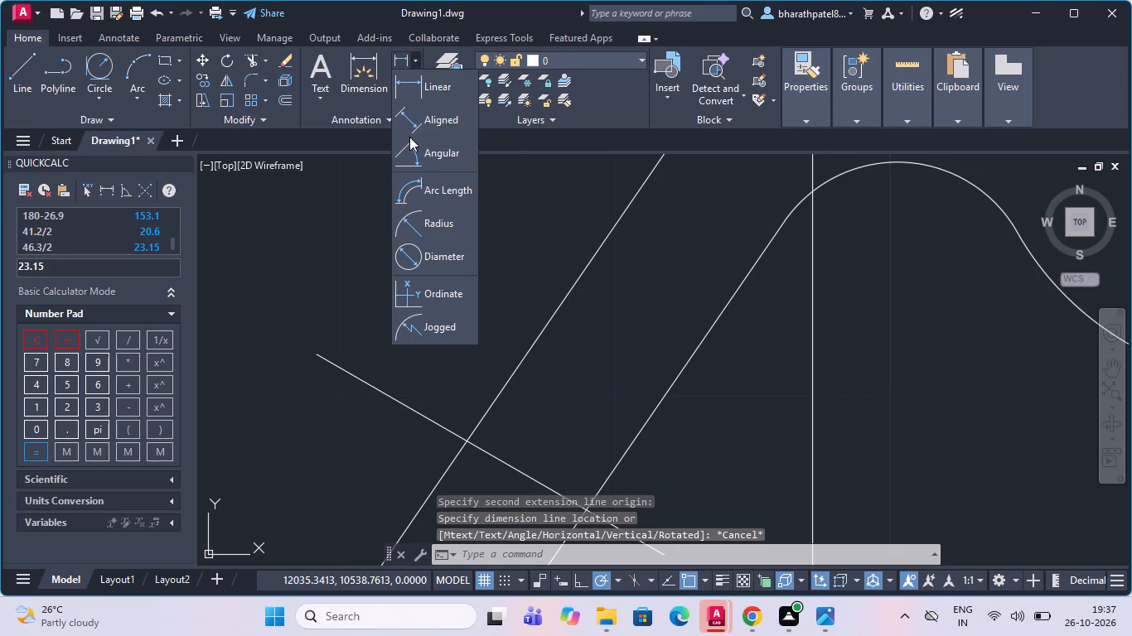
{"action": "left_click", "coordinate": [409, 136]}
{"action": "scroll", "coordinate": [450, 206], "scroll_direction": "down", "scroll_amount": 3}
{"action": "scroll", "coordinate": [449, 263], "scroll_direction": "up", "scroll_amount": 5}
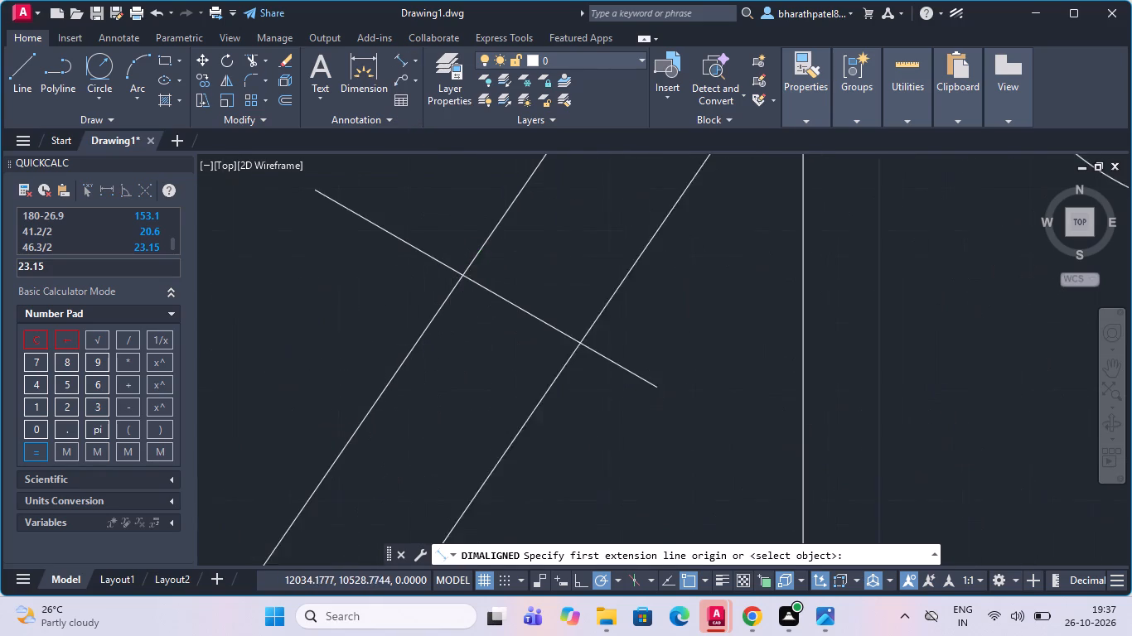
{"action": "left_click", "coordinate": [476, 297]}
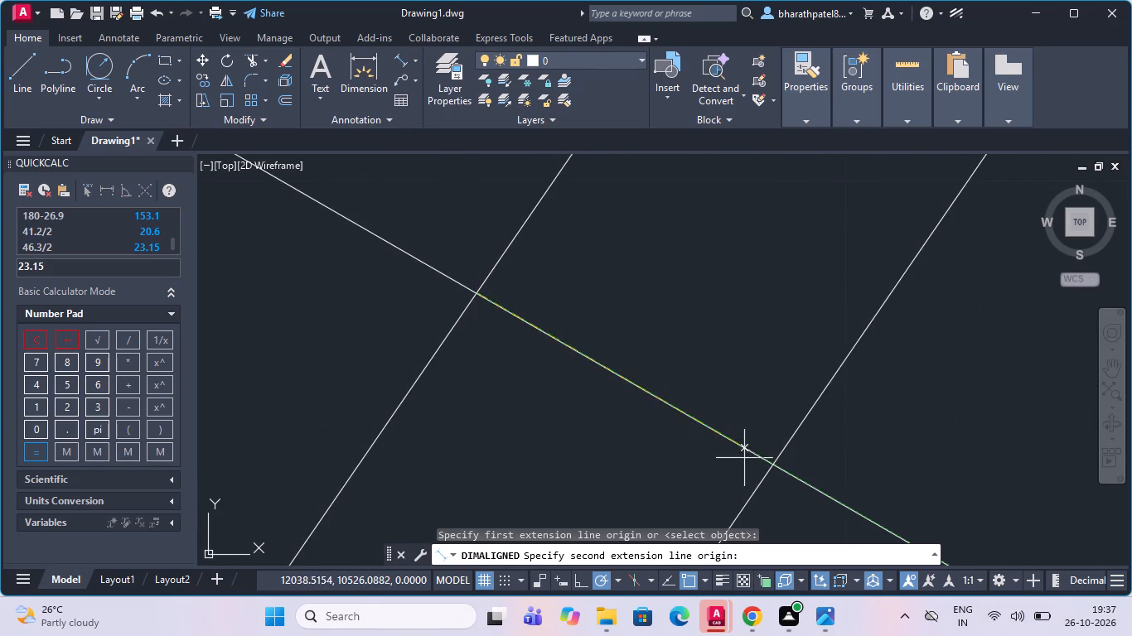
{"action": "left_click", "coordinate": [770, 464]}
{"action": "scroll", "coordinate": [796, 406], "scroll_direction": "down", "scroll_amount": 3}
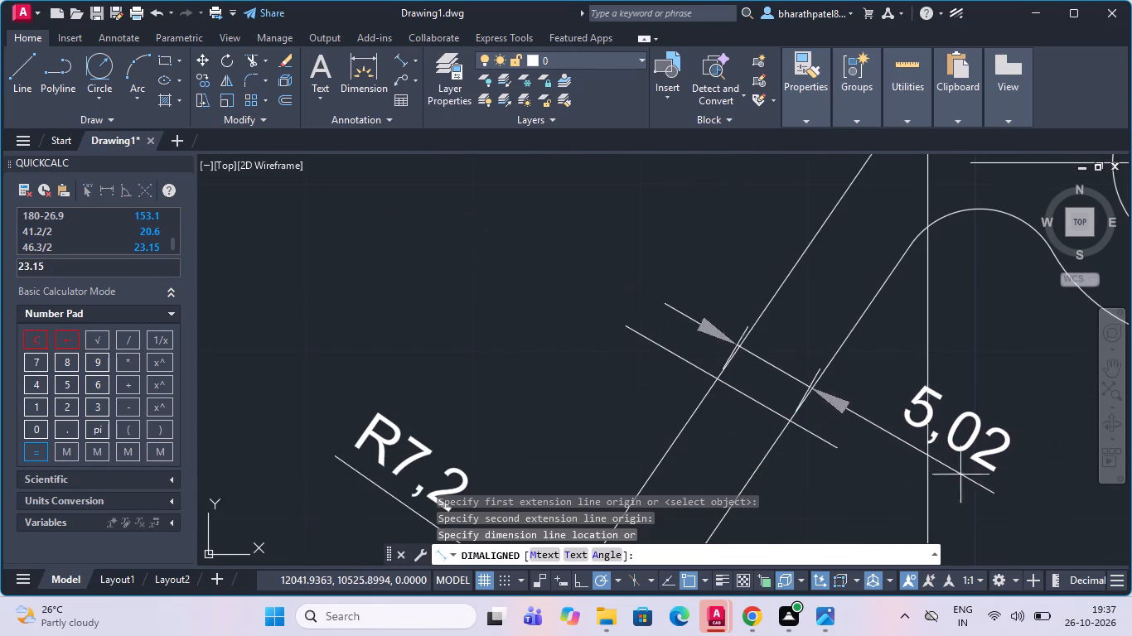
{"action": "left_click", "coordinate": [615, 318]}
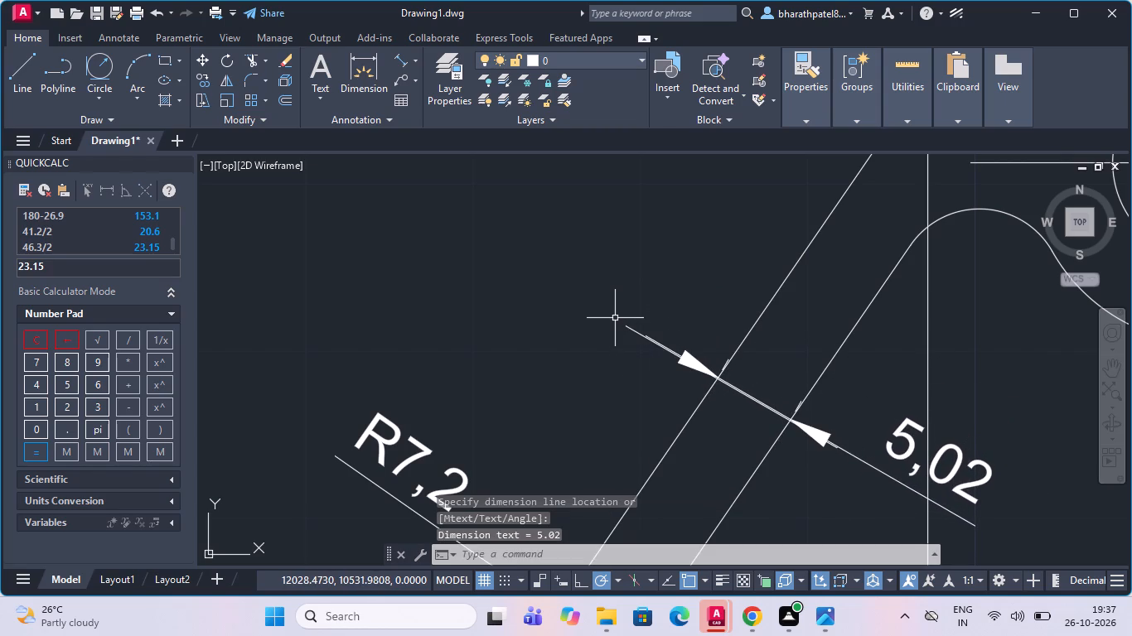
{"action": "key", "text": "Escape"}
Erase the construction line running across the slanted left wall beneath the aligned dimension.
{"action": "left_click", "coordinate": [639, 332]}
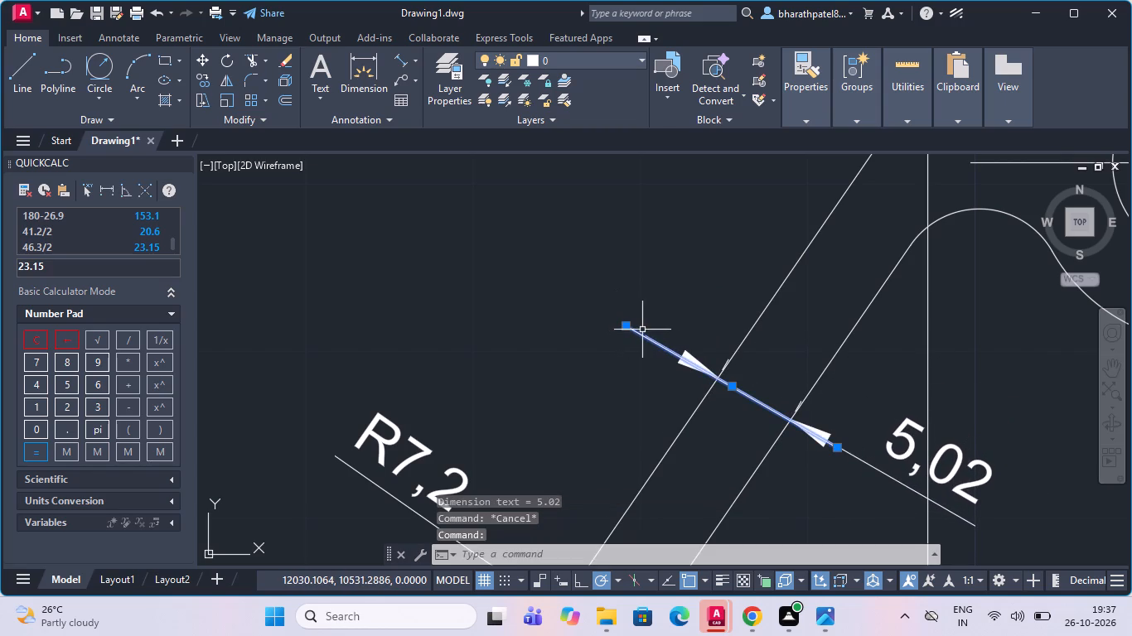
{"action": "key", "text": "Delete"}
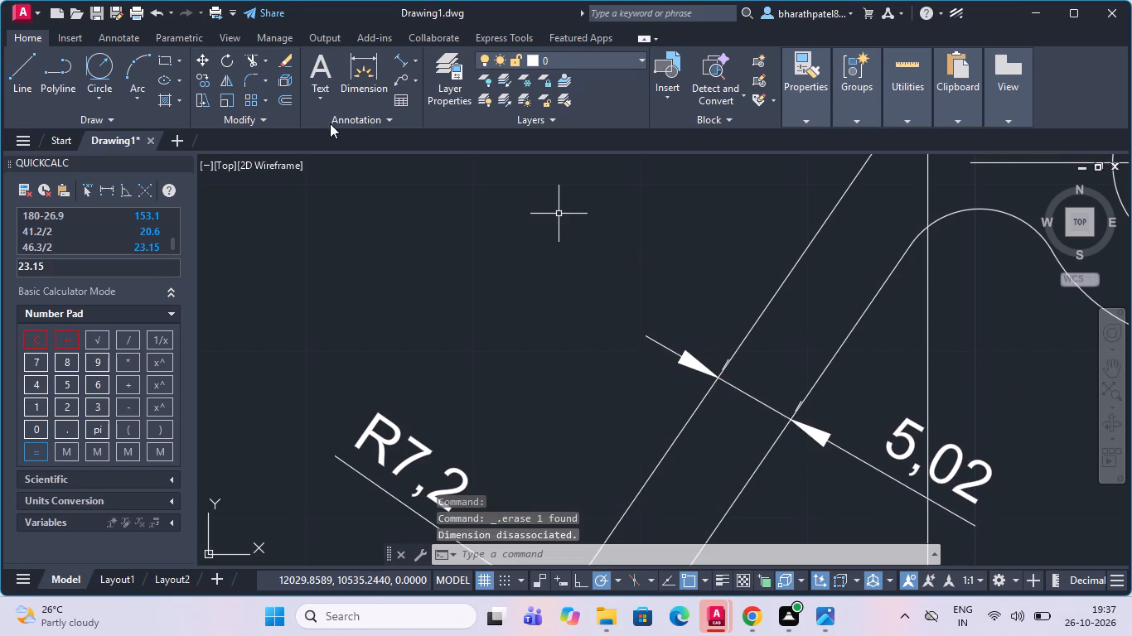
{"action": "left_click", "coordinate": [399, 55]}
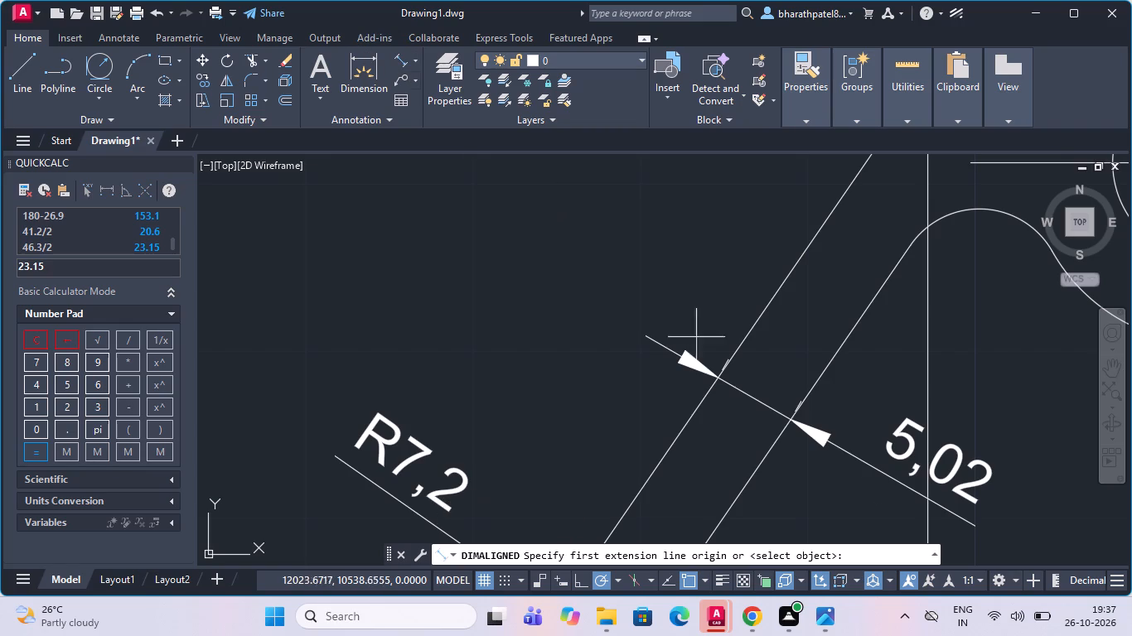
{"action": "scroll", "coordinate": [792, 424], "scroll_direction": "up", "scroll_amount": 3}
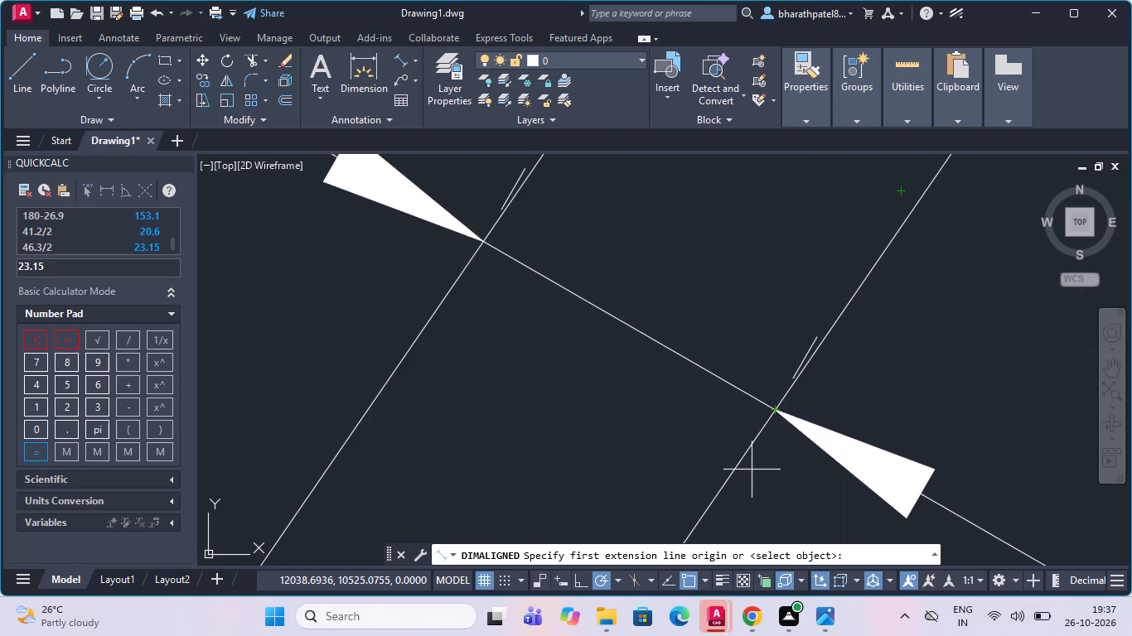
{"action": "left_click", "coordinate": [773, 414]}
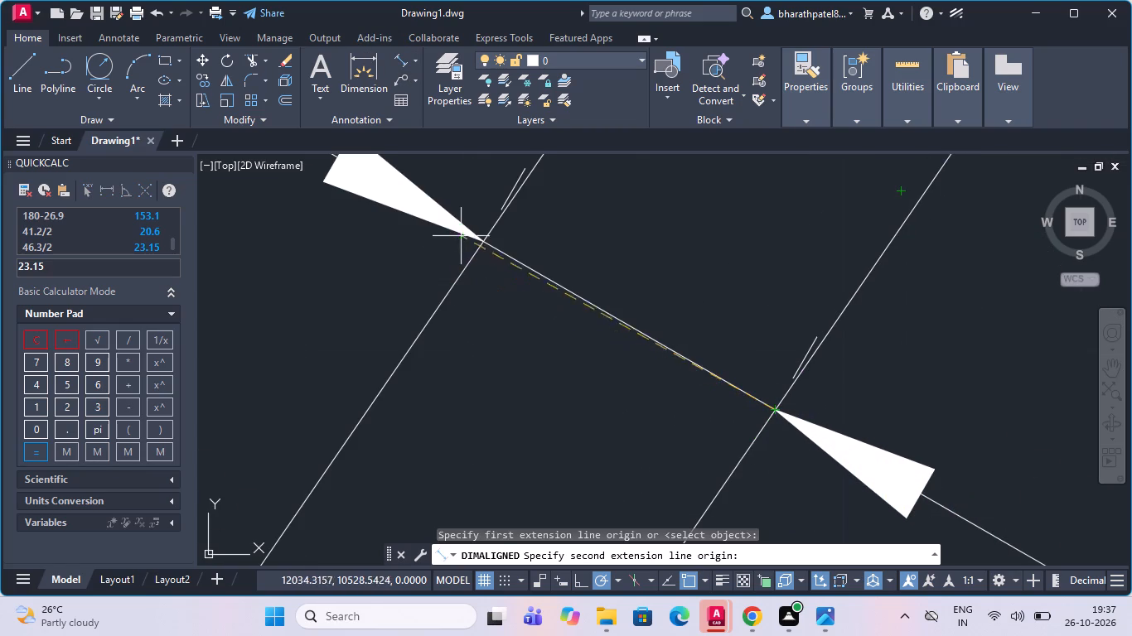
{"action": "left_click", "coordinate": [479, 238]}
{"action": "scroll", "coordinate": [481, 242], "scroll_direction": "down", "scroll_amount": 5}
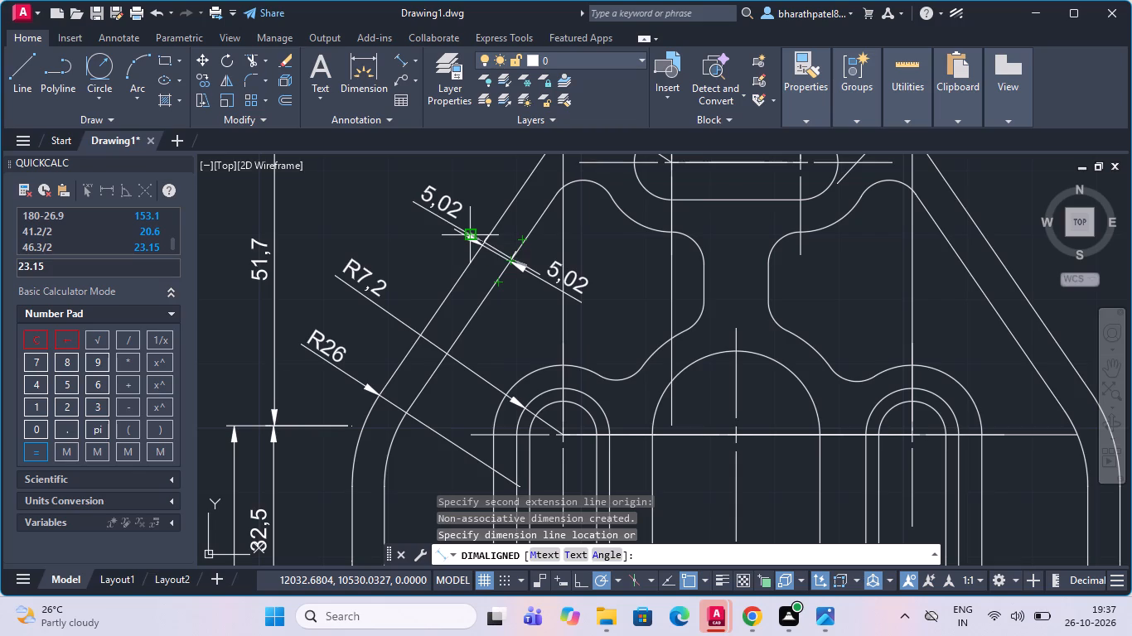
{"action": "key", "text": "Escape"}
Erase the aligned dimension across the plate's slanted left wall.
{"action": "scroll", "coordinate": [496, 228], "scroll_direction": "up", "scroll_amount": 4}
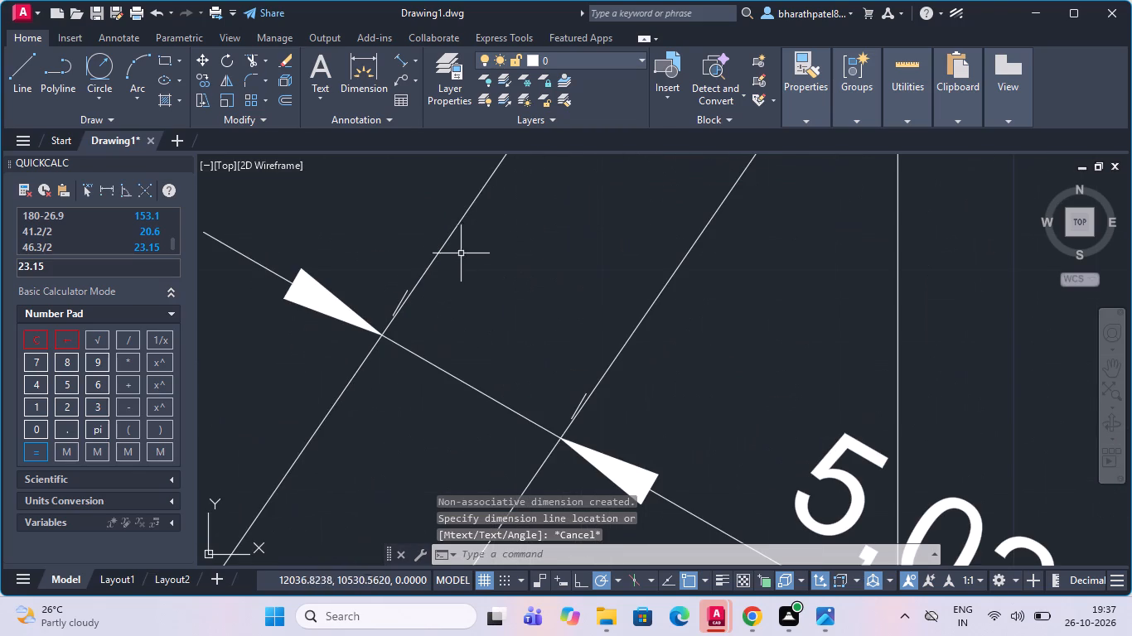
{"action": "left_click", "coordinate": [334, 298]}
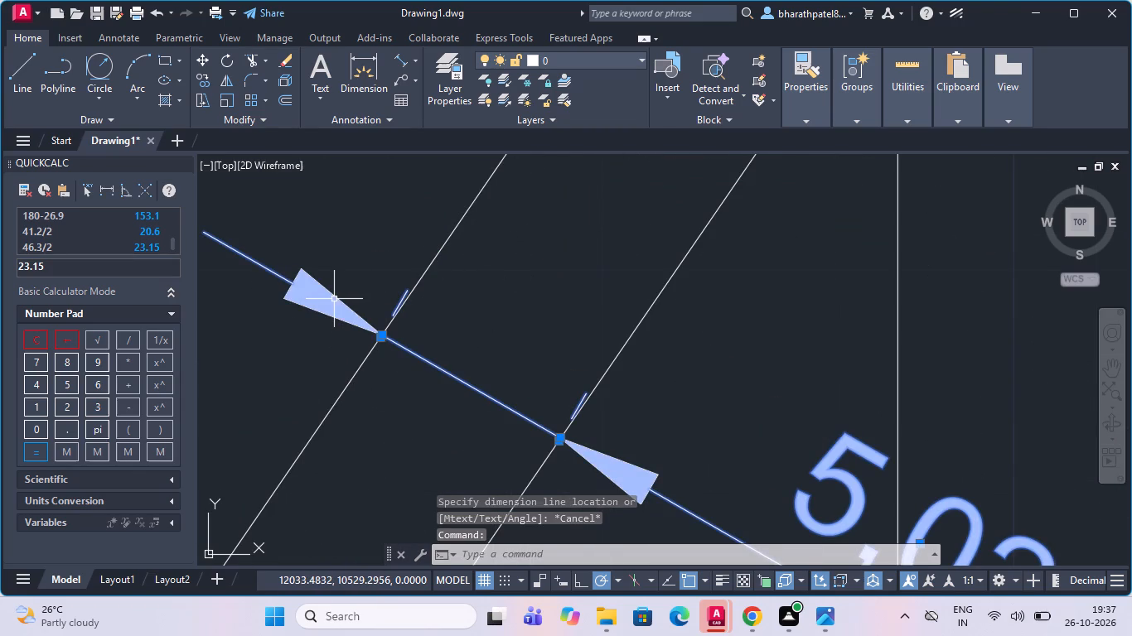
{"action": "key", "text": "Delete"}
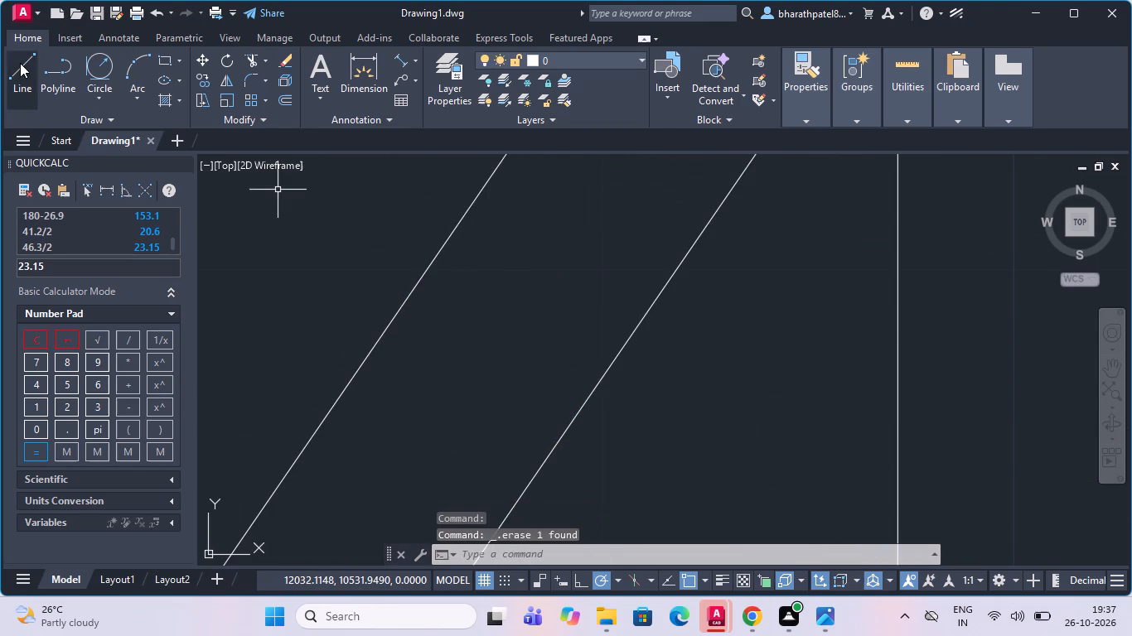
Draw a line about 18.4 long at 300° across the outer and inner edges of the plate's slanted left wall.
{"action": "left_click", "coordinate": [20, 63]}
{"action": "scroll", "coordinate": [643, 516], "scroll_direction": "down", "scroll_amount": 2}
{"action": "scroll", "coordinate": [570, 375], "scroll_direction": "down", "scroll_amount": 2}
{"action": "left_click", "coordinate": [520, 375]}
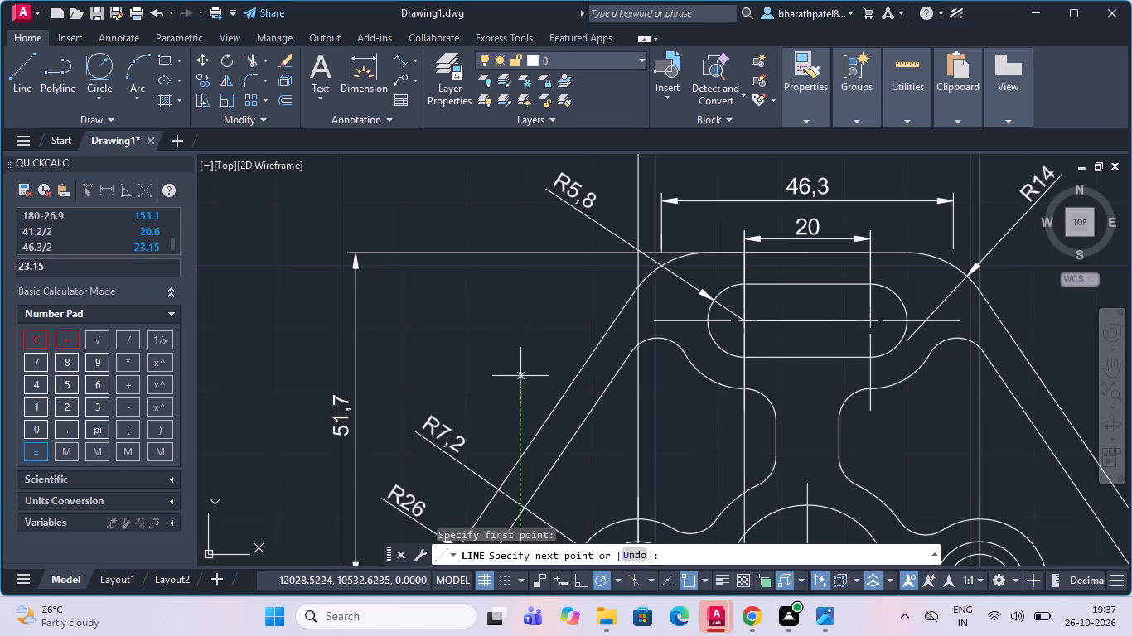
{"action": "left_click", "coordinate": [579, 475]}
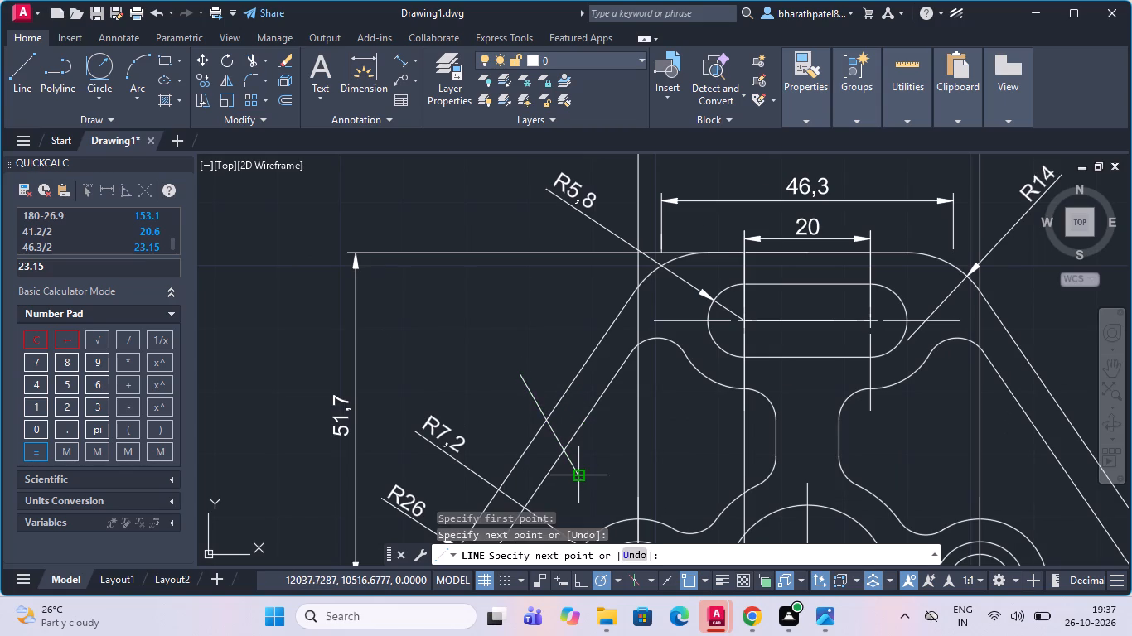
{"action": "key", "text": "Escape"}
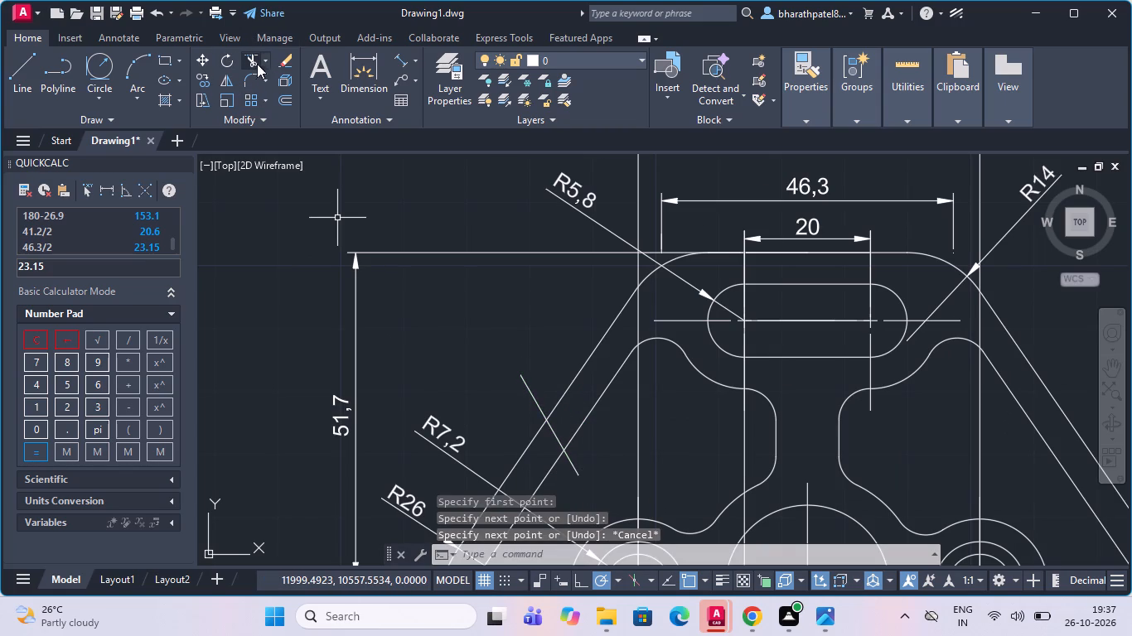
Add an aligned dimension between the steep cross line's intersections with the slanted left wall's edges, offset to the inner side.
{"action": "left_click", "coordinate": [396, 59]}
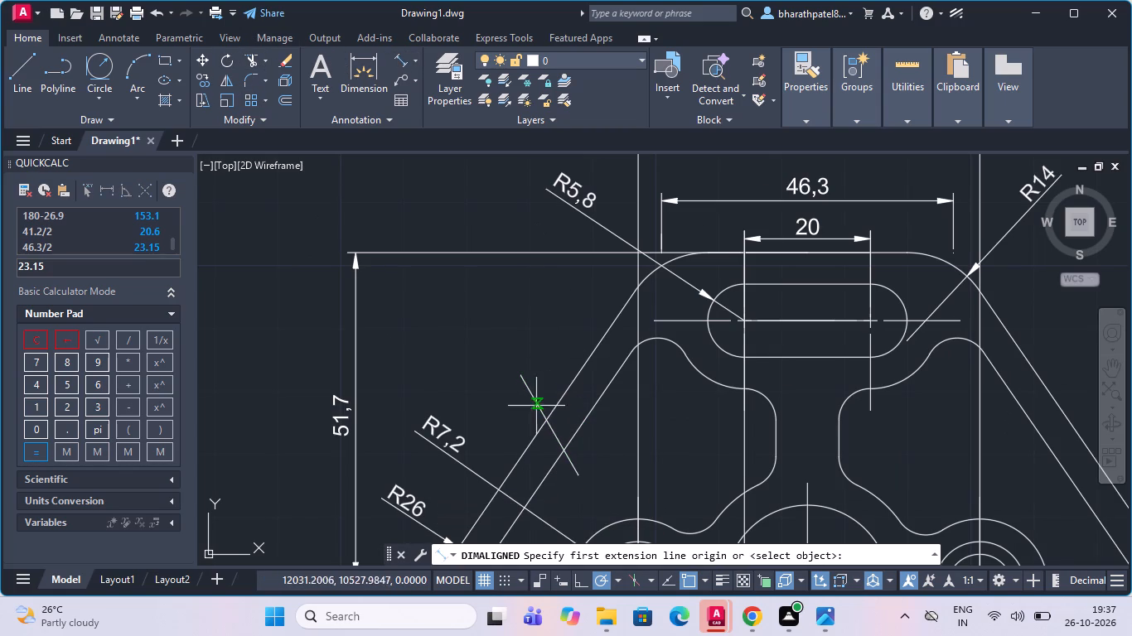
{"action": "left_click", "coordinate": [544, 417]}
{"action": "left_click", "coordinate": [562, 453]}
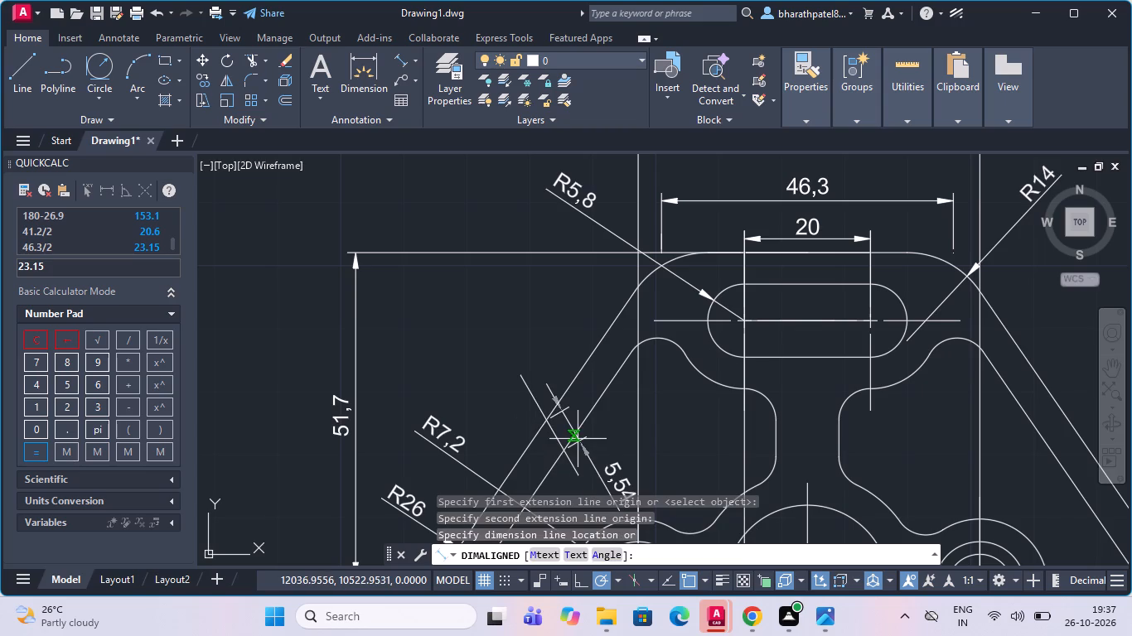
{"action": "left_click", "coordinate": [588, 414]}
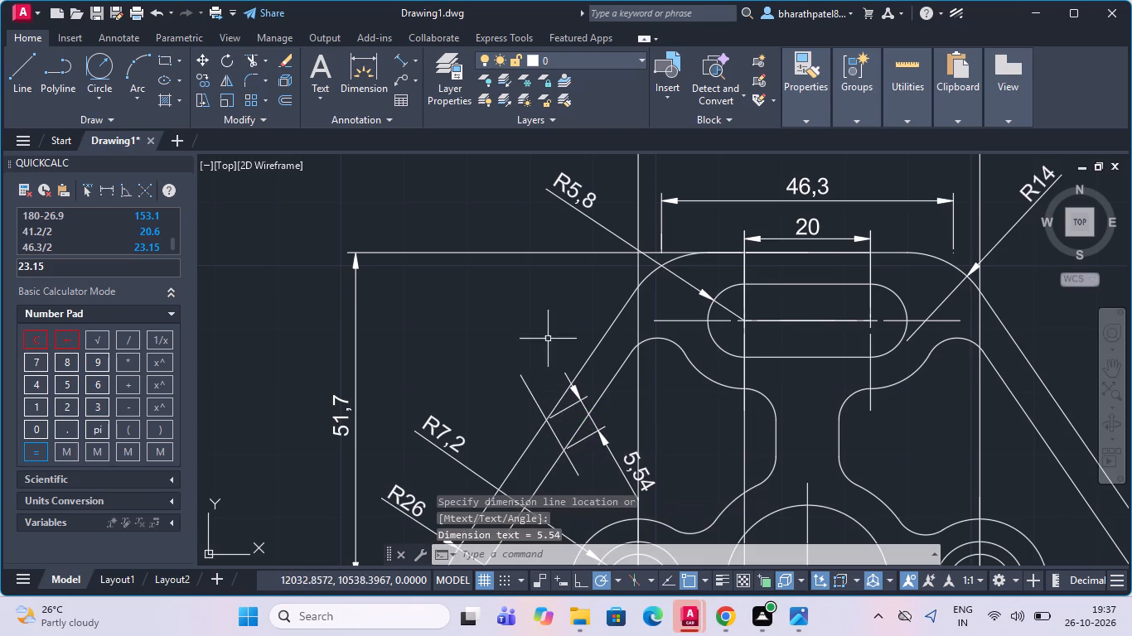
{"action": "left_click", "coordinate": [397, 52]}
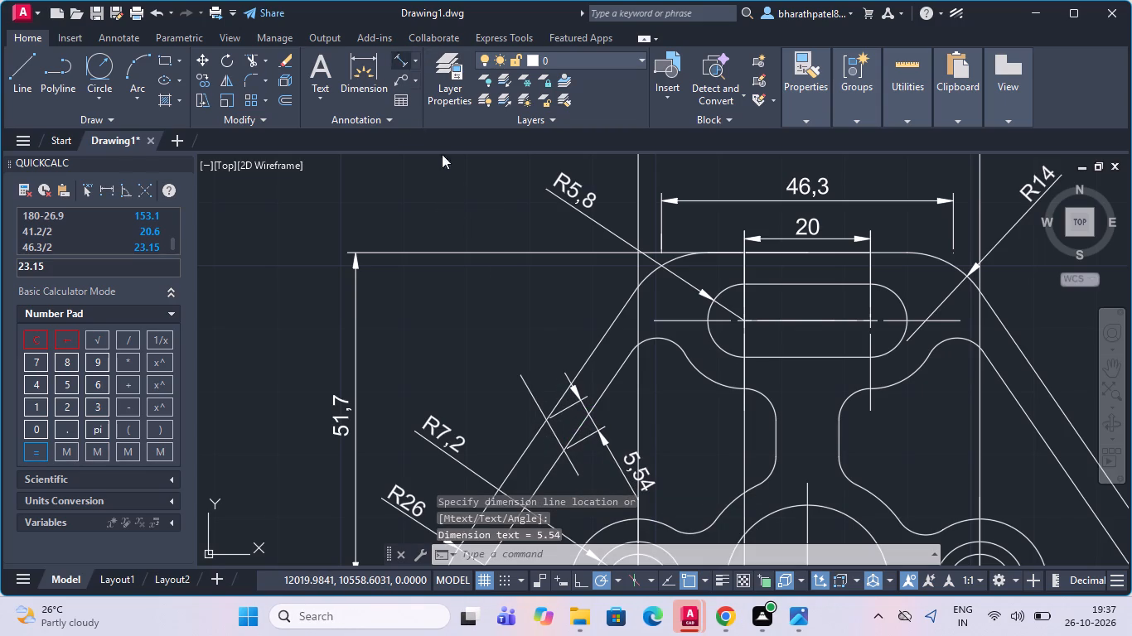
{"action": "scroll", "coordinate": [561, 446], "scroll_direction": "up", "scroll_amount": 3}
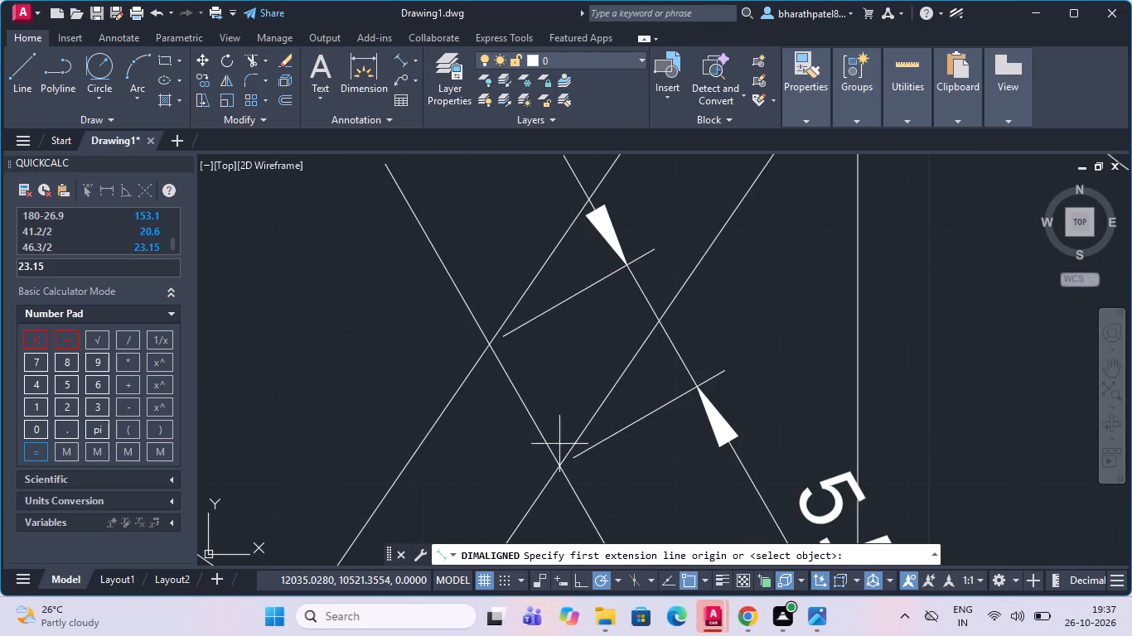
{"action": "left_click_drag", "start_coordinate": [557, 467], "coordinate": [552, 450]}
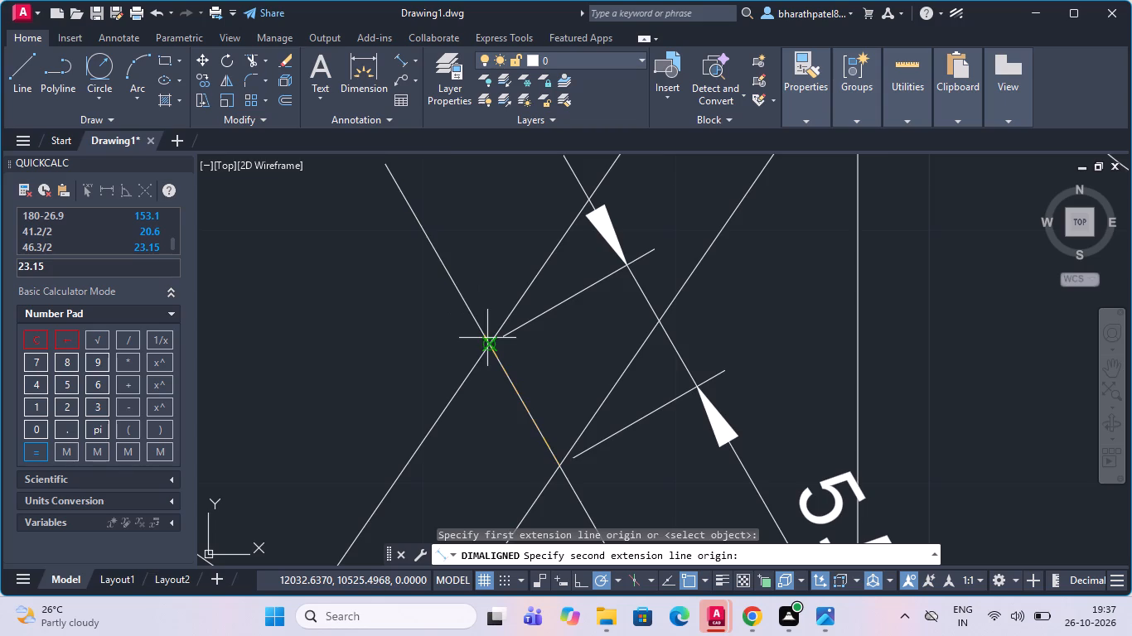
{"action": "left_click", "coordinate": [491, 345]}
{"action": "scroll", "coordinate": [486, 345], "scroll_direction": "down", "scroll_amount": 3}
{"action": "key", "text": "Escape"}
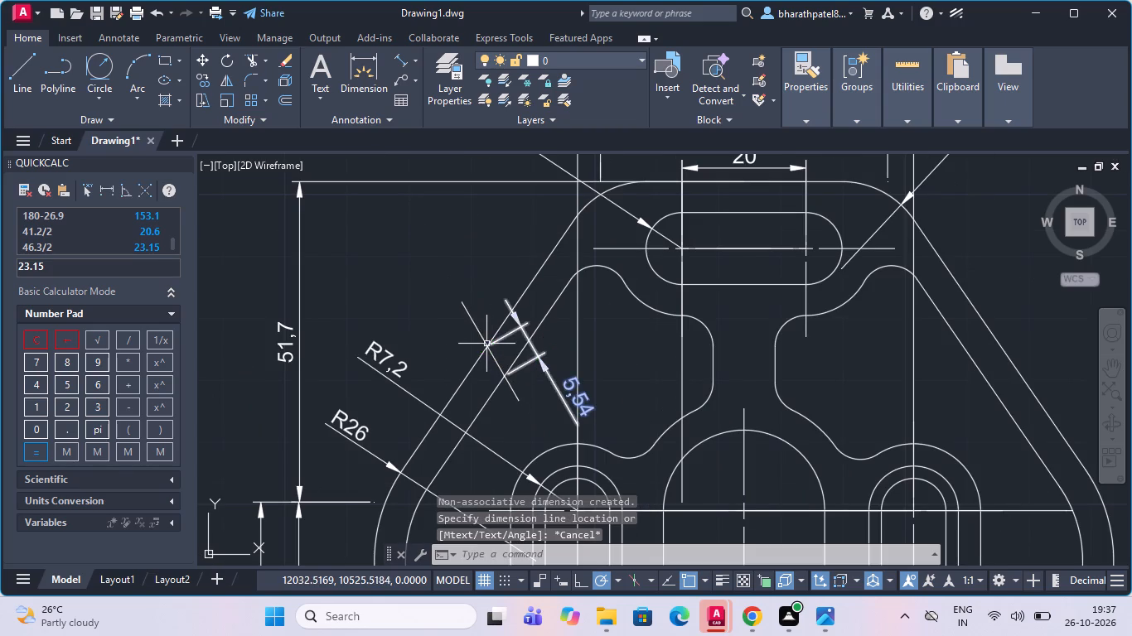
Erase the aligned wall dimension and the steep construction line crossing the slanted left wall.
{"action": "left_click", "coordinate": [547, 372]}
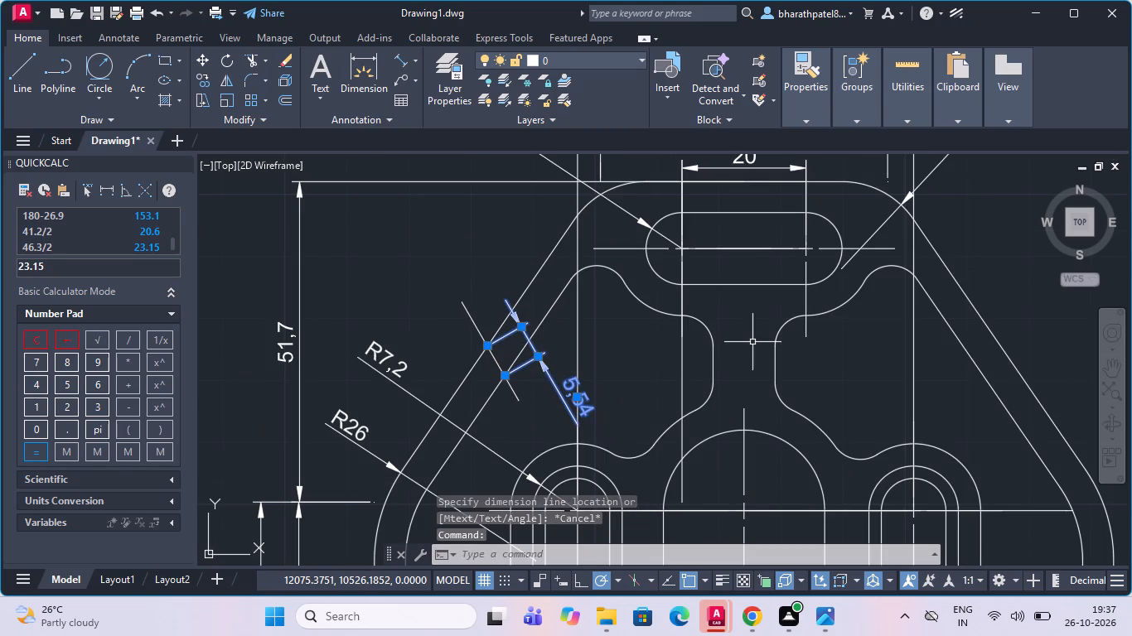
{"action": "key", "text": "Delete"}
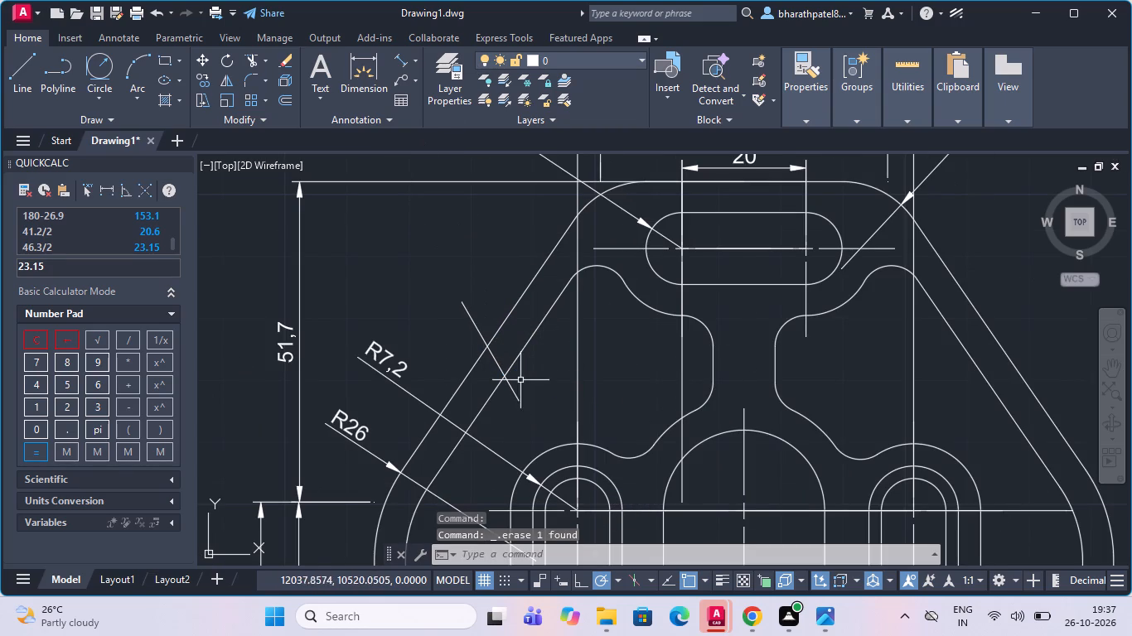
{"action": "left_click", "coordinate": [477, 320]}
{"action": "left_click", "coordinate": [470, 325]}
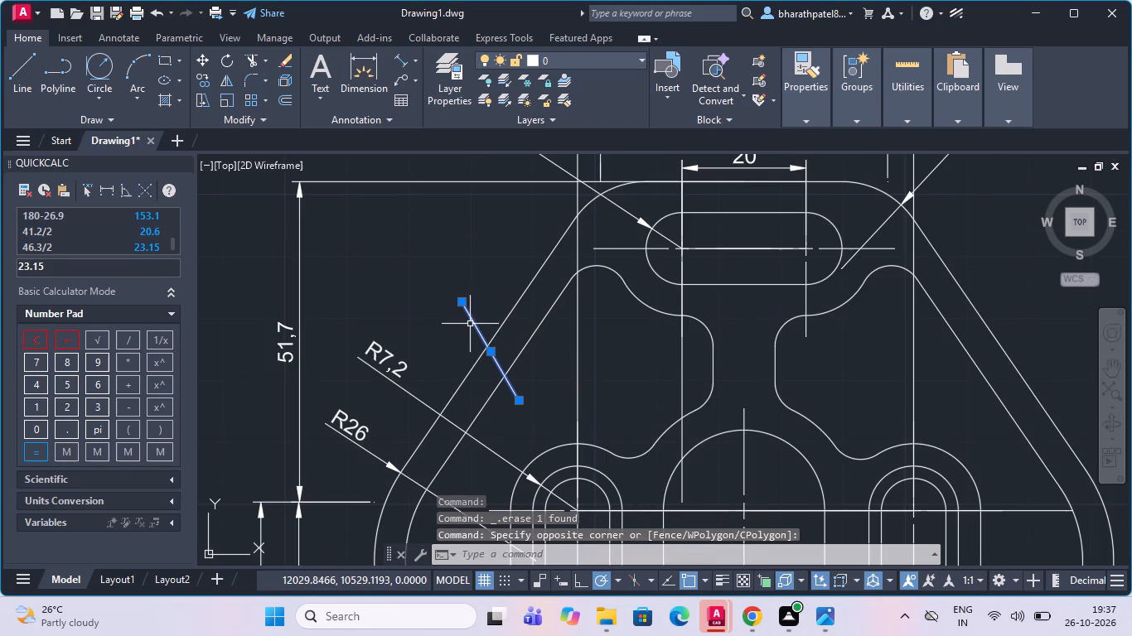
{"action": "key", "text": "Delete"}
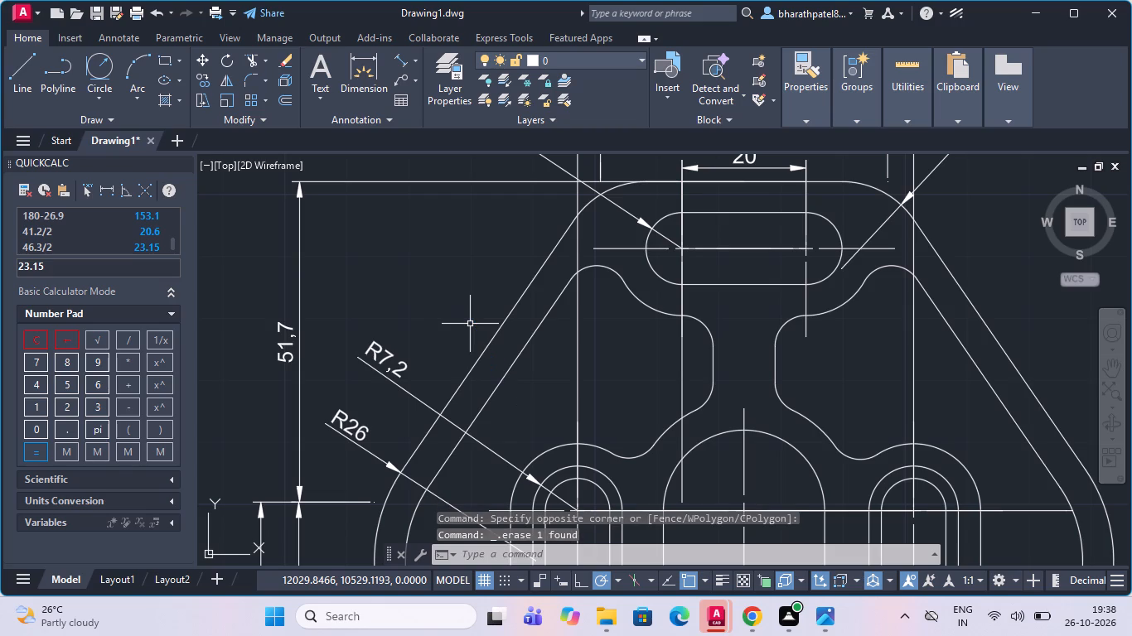
Draw a construction line at 330° across the outer and inner edges of the plate's slanted left wall.
{"action": "left_click", "coordinate": [22, 67]}
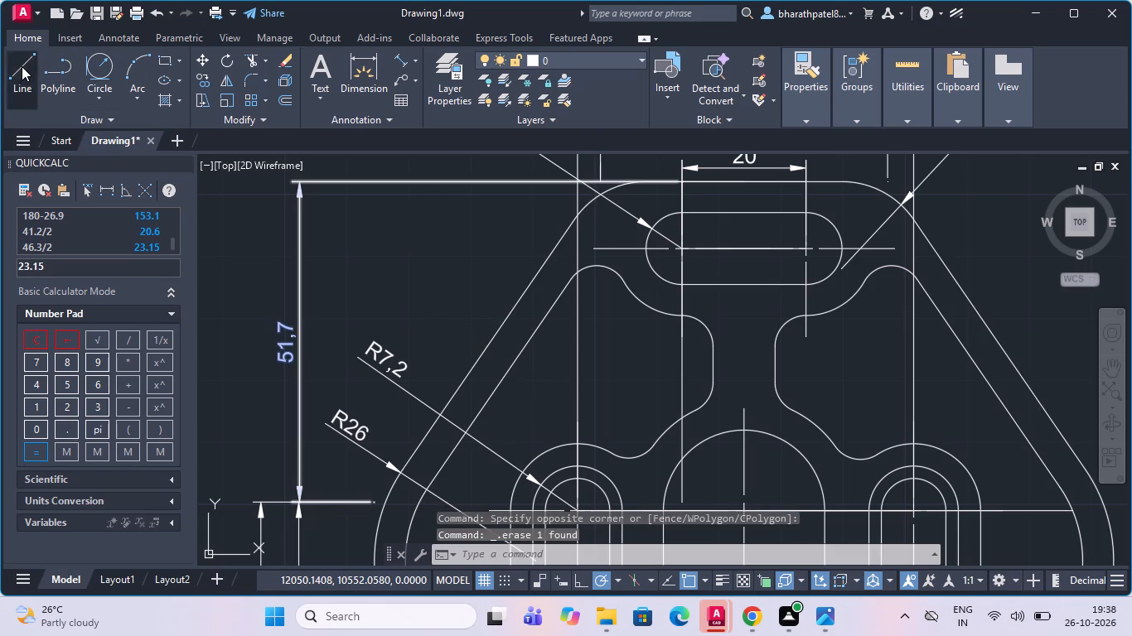
{"action": "scroll", "coordinate": [466, 338], "scroll_direction": "up", "scroll_amount": 2}
{"action": "left_click_drag", "start_coordinate": [452, 337], "coordinate": [467, 346]}
{"action": "left_click", "coordinate": [620, 435]}
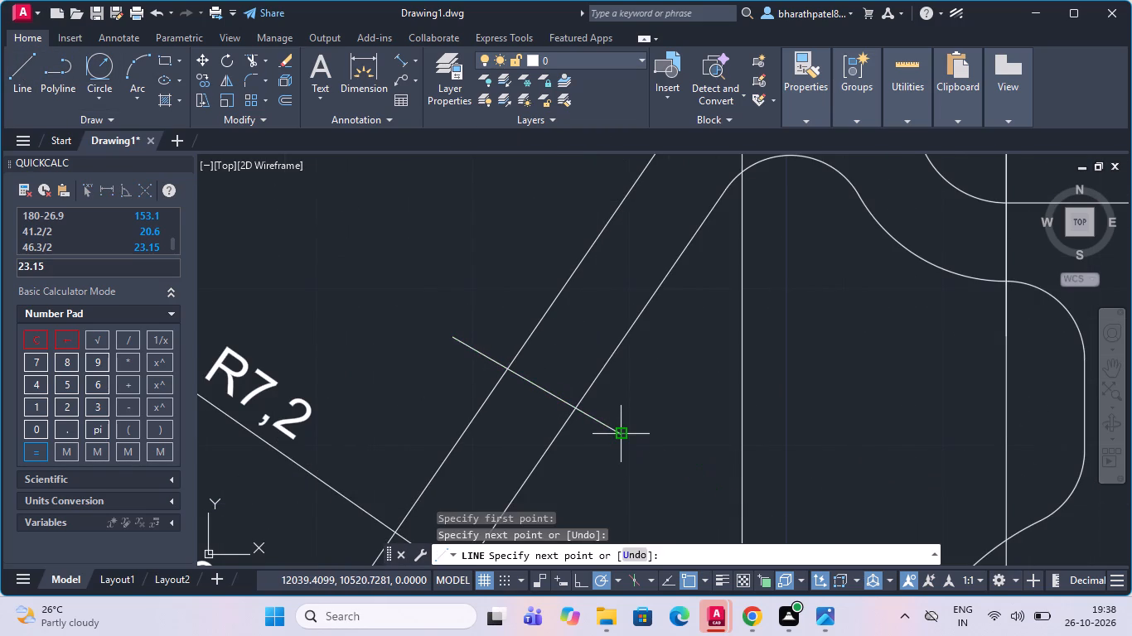
Add an aligned dimension between the 330° line's intersections with the slanted left wall's edges, placed in line with that construction line.
{"action": "key", "text": "Escape"}
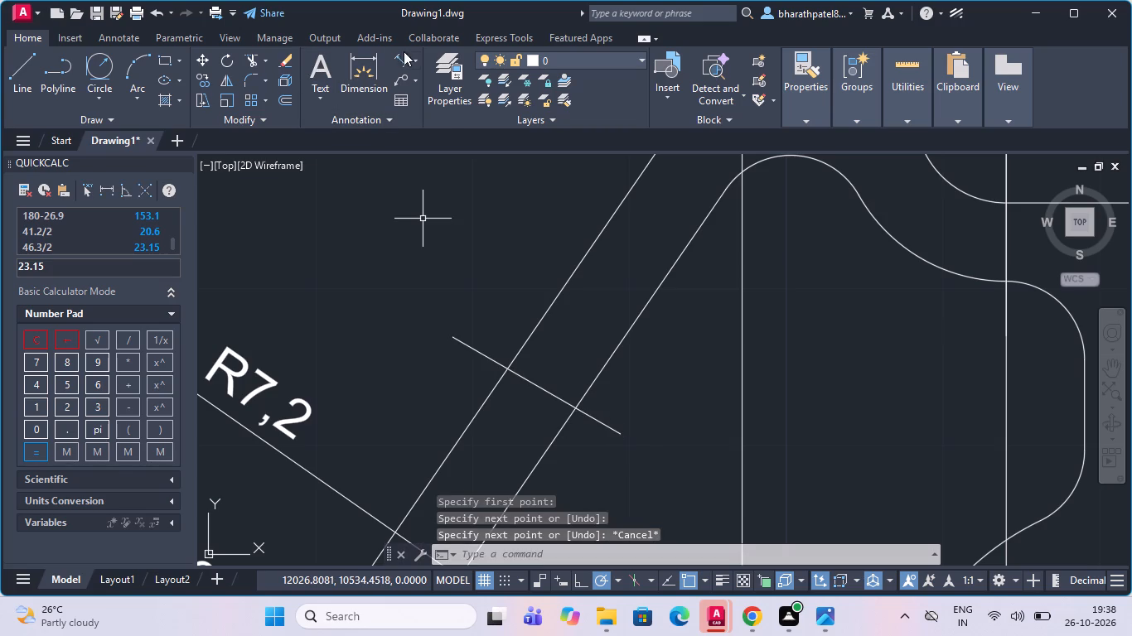
{"action": "left_click", "coordinate": [399, 57]}
{"action": "left_click", "coordinate": [574, 412]}
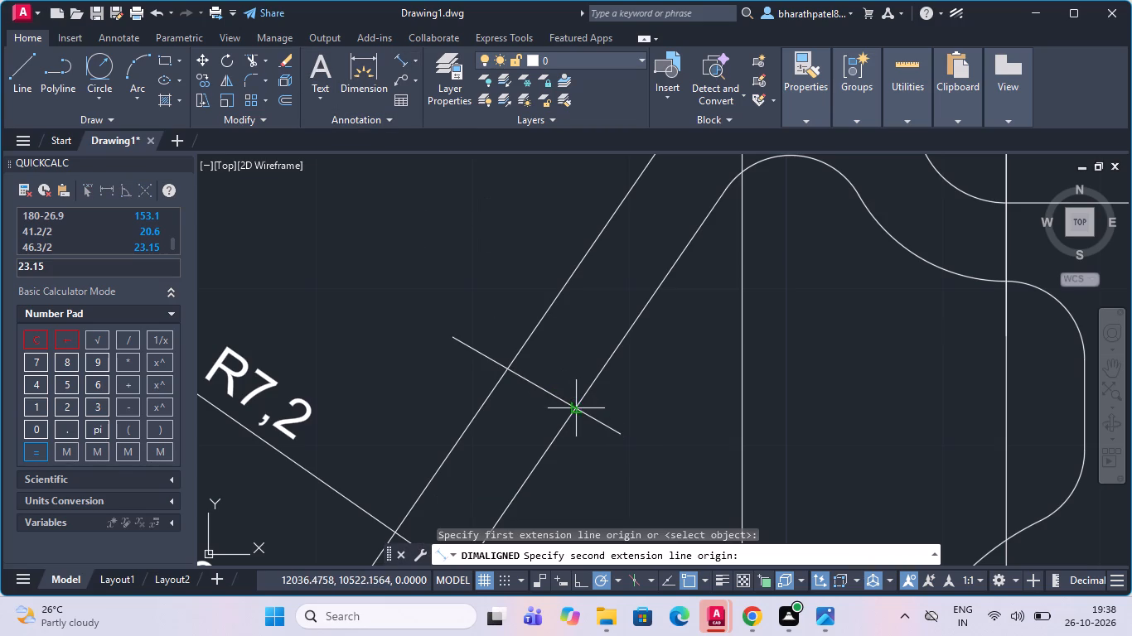
{"action": "left_click", "coordinate": [503, 368]}
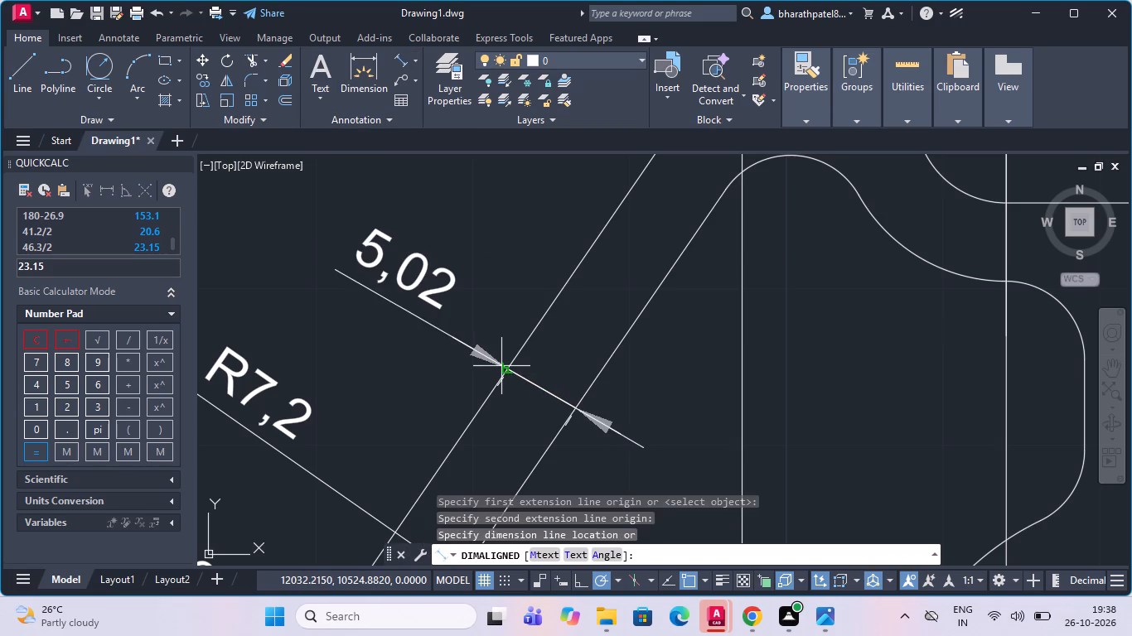
{"action": "left_click", "coordinate": [501, 366]}
Add a radius dimension to the concave arc beneath the top slot's left end, with its text inside the left pocket.
{"action": "scroll", "coordinate": [512, 339], "scroll_direction": "down", "scroll_amount": 3}
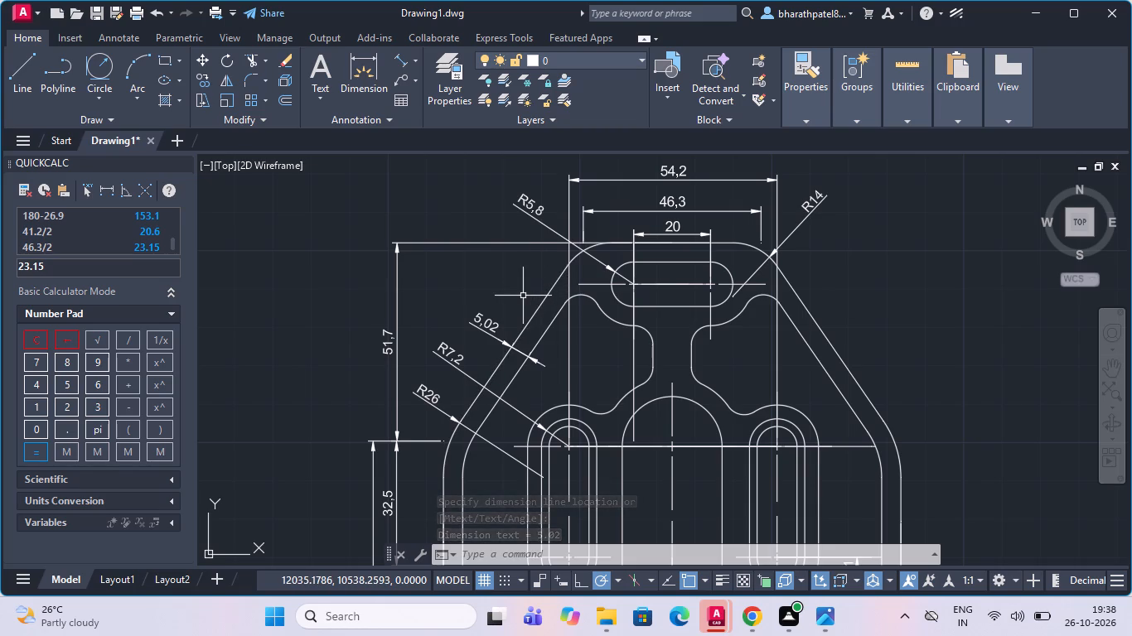
{"action": "scroll", "coordinate": [523, 296], "scroll_direction": "down", "scroll_amount": 2}
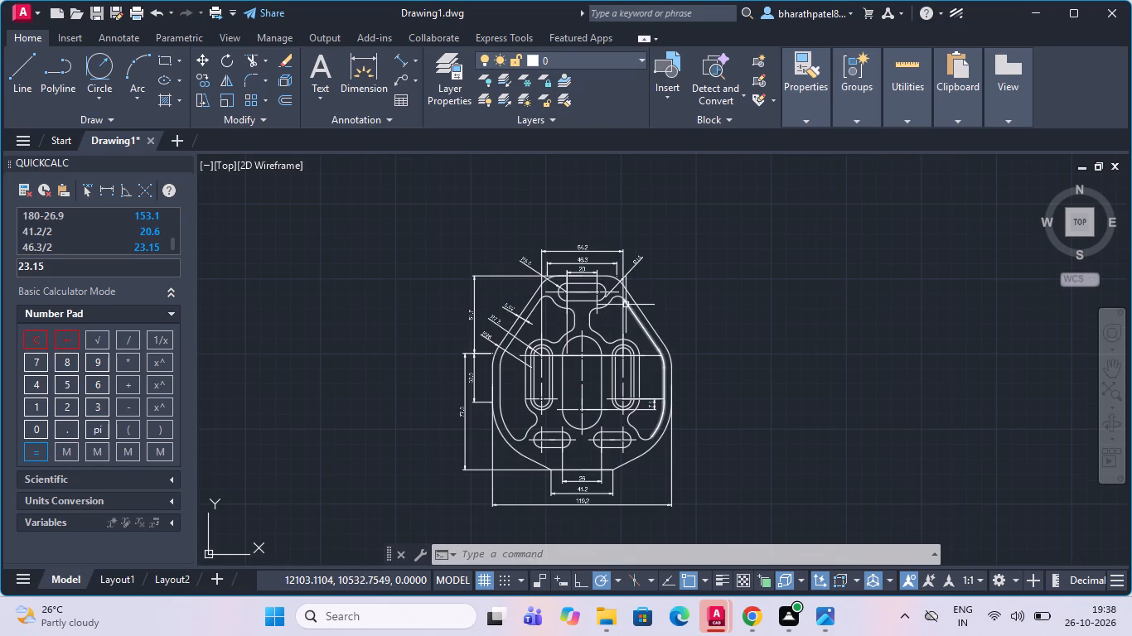
{"action": "scroll", "coordinate": [534, 294], "scroll_direction": "up", "scroll_amount": 3}
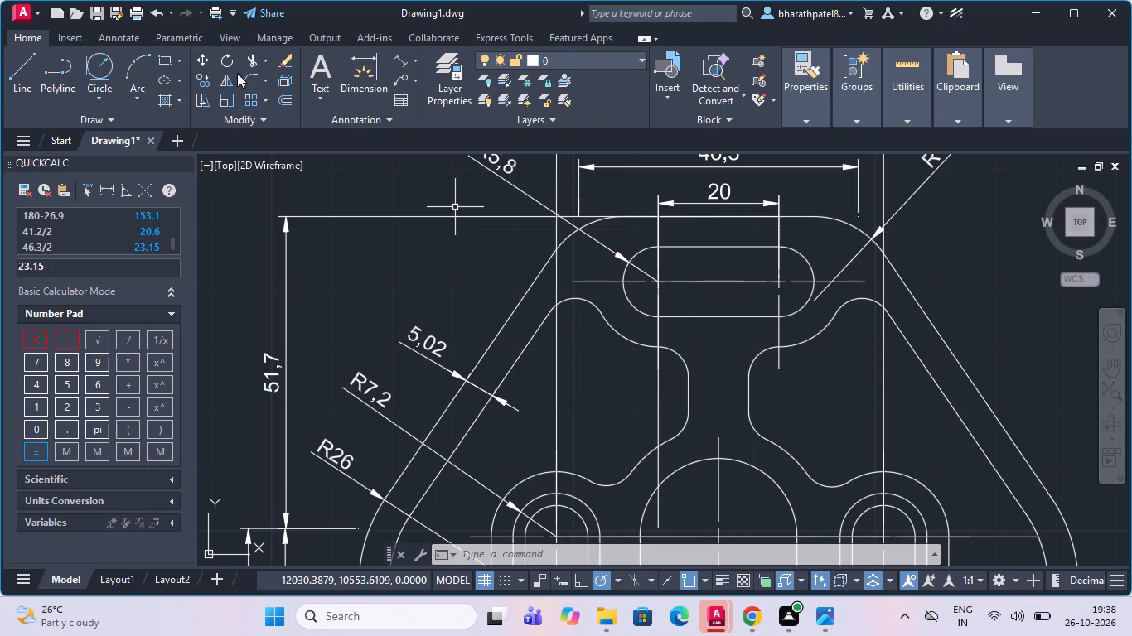
{"action": "left_click", "coordinate": [414, 59]}
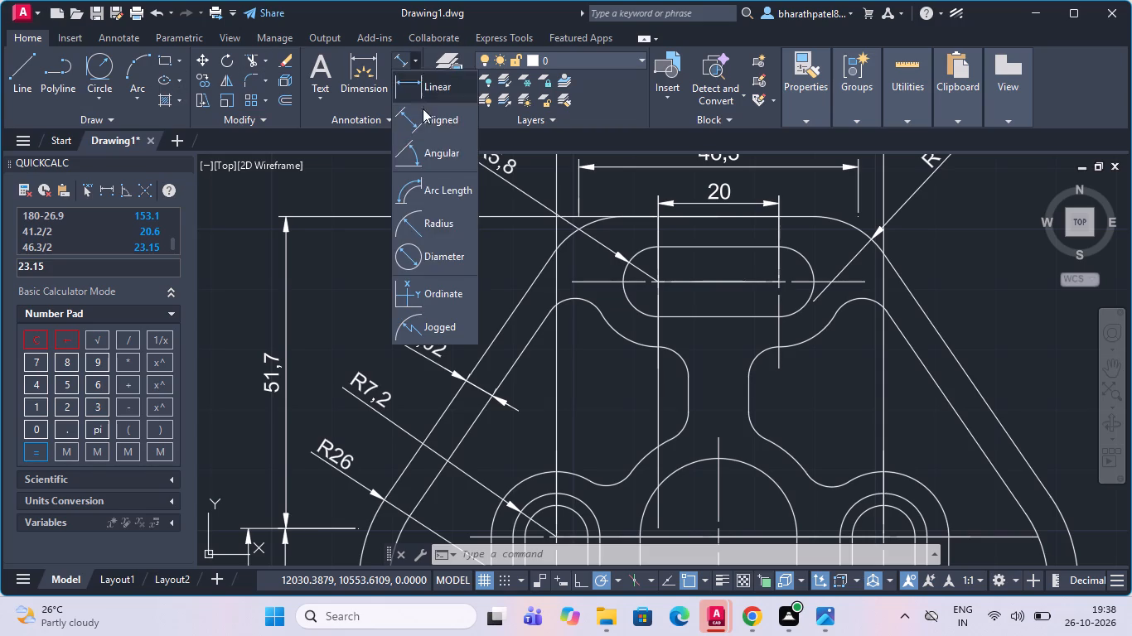
{"action": "left_click", "coordinate": [425, 227]}
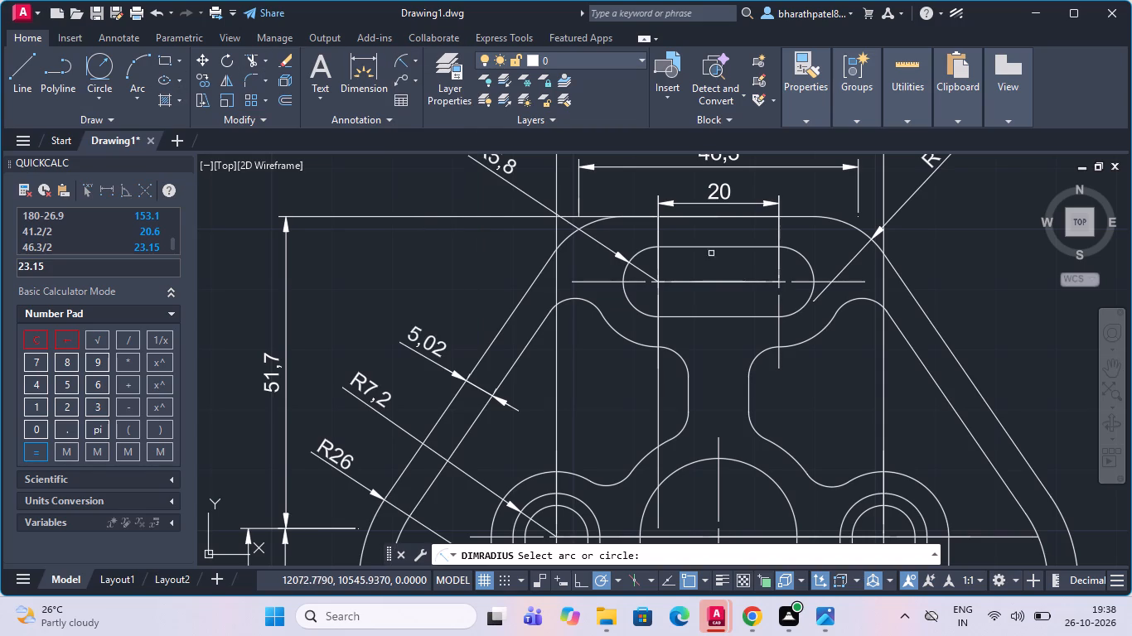
{"action": "left_click", "coordinate": [628, 340]}
{"action": "left_click", "coordinate": [615, 384]}
Add a radius dimension to the upper arc of the large central slot, with its text above and to the right of the arc.
{"action": "scroll", "coordinate": [563, 289], "scroll_direction": "down", "scroll_amount": 3}
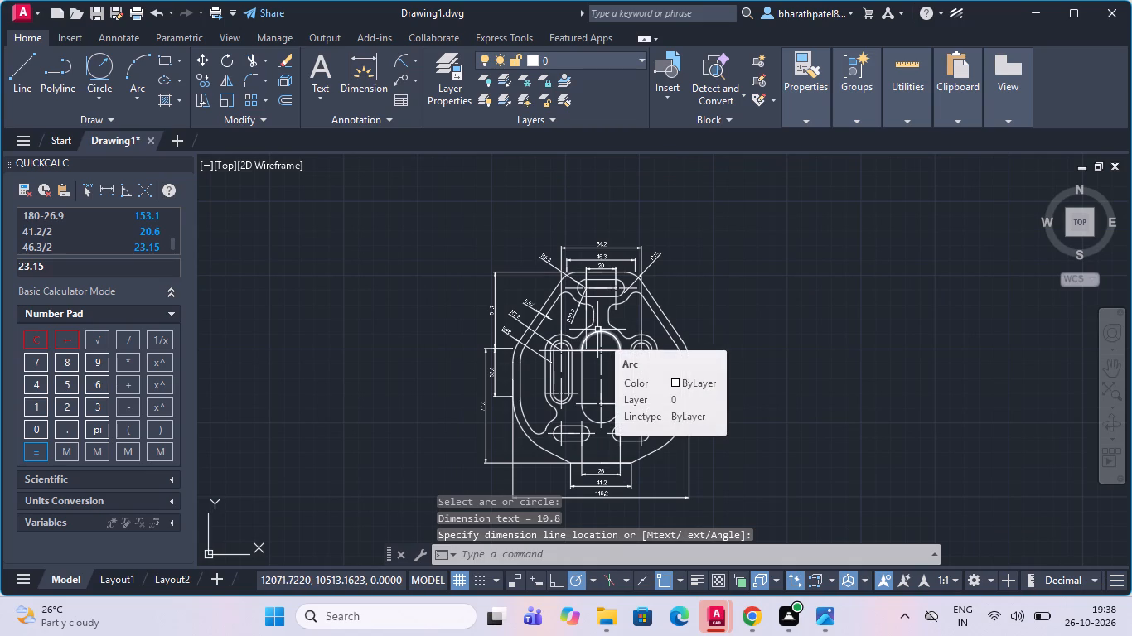
{"action": "left_click_drag", "start_coordinate": [399, 56], "coordinate": [458, 75]}
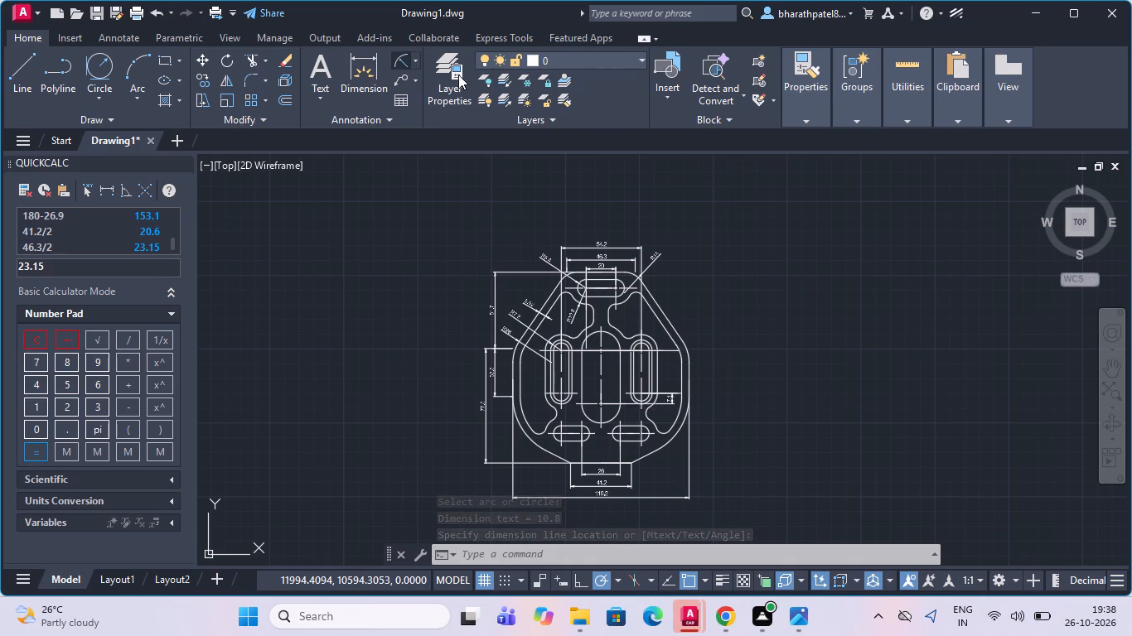
{"action": "left_click_drag", "start_coordinate": [458, 75], "coordinate": [422, 69]}
{"action": "scroll", "coordinate": [619, 330], "scroll_direction": "up", "scroll_amount": 4}
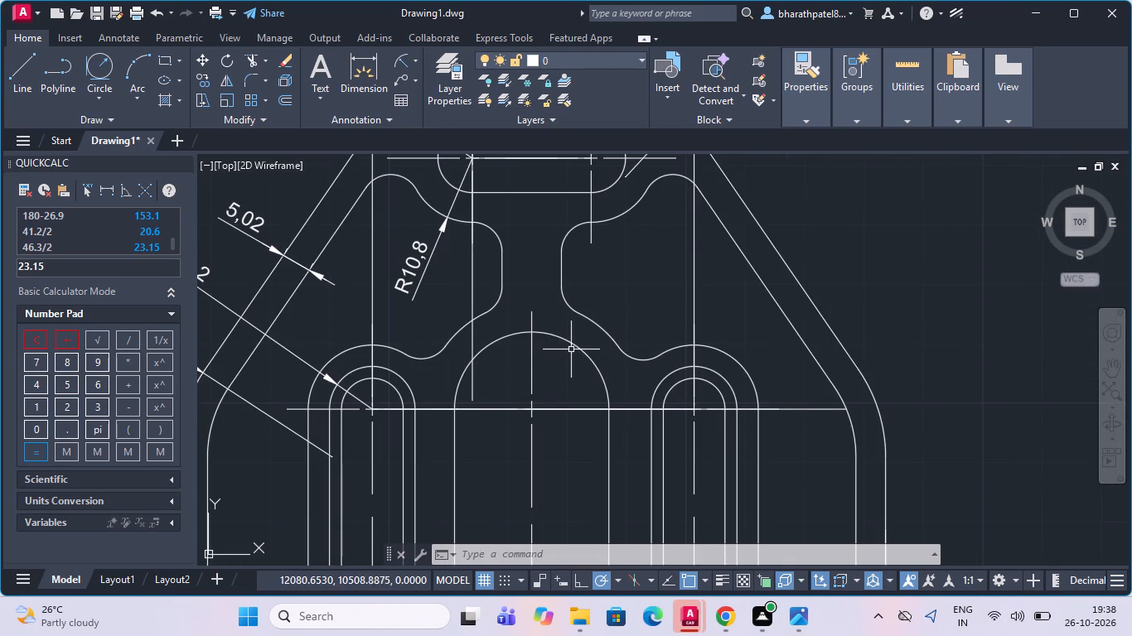
{"action": "left_click", "coordinate": [571, 345]}
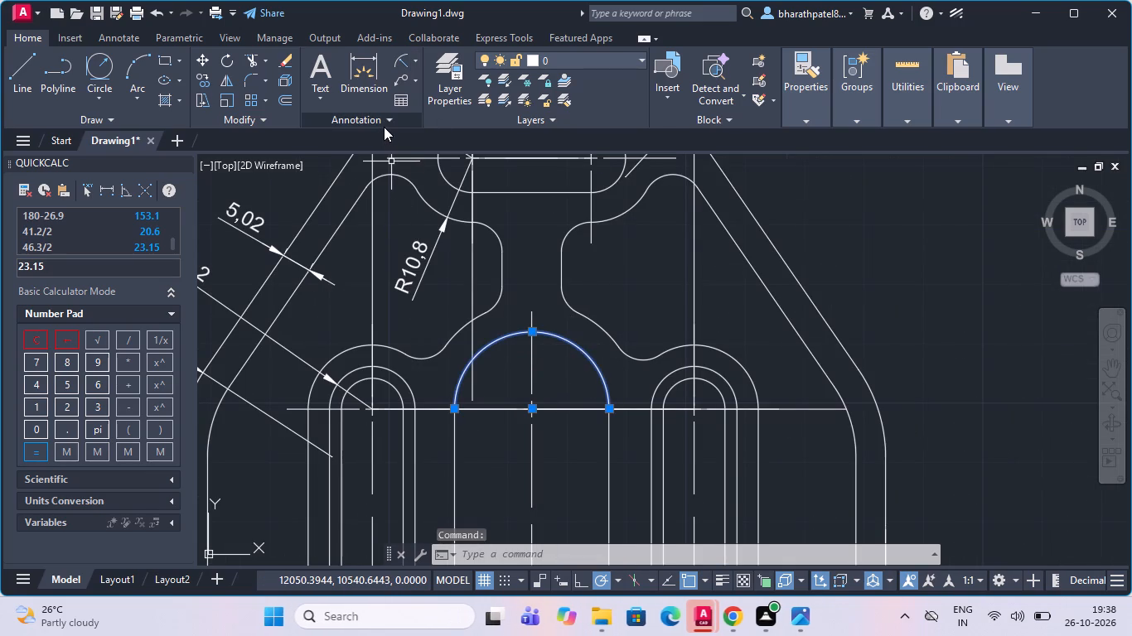
{"action": "key", "text": "Escape"}
{"action": "left_click", "coordinate": [404, 57]}
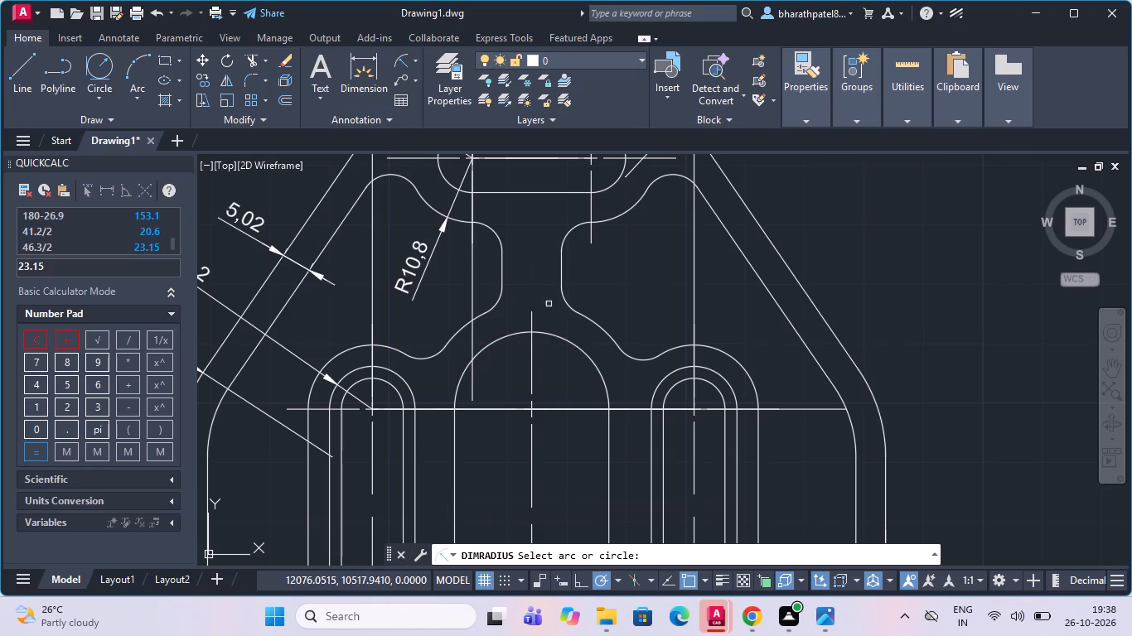
{"action": "left_click_drag", "start_coordinate": [580, 350], "coordinate": [583, 343]}
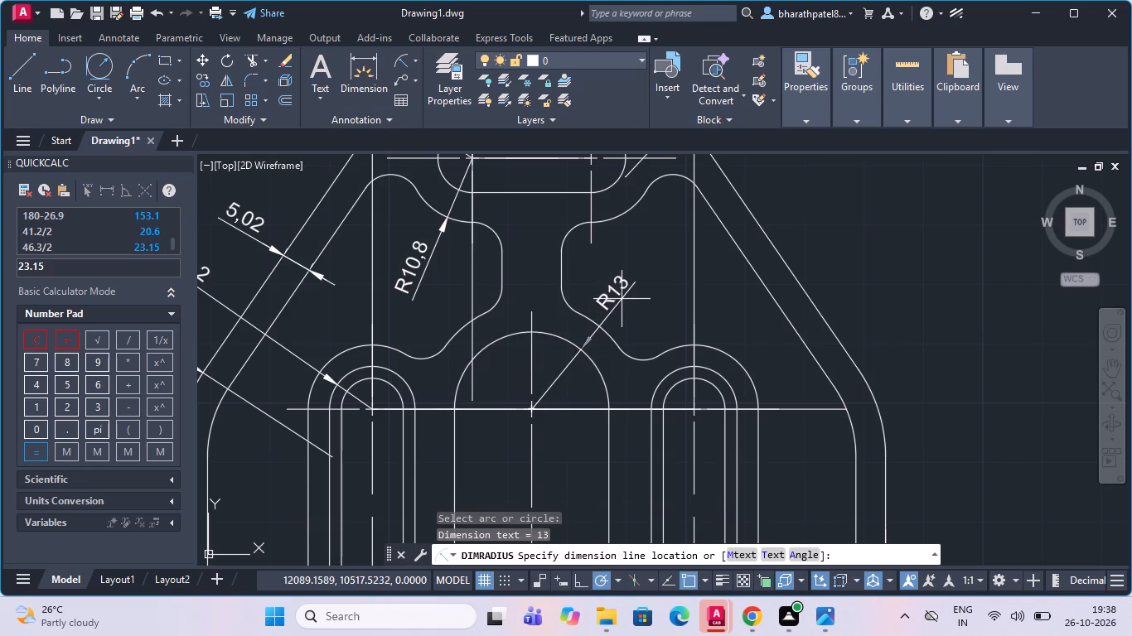
{"action": "left_click", "coordinate": [627, 287]}
Add a radius dimension to the rounded bottom corner of the left pocket, with its text inside the pocket.
{"action": "scroll", "coordinate": [627, 287], "scroll_direction": "down", "scroll_amount": 1}
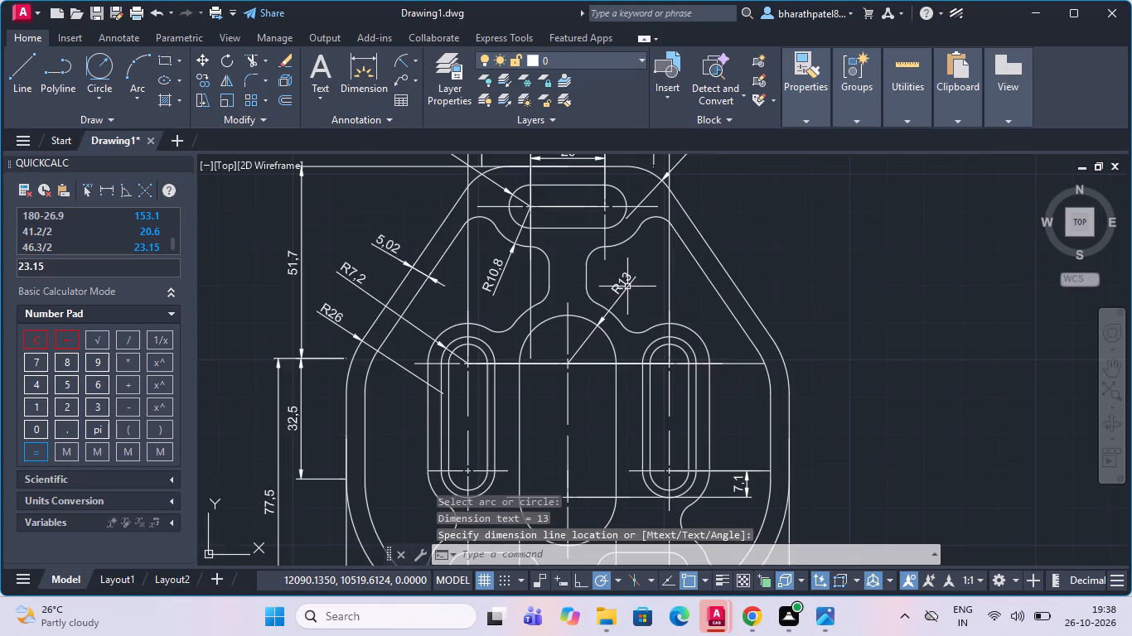
{"action": "scroll", "coordinate": [611, 289], "scroll_direction": "down", "scroll_amount": 1}
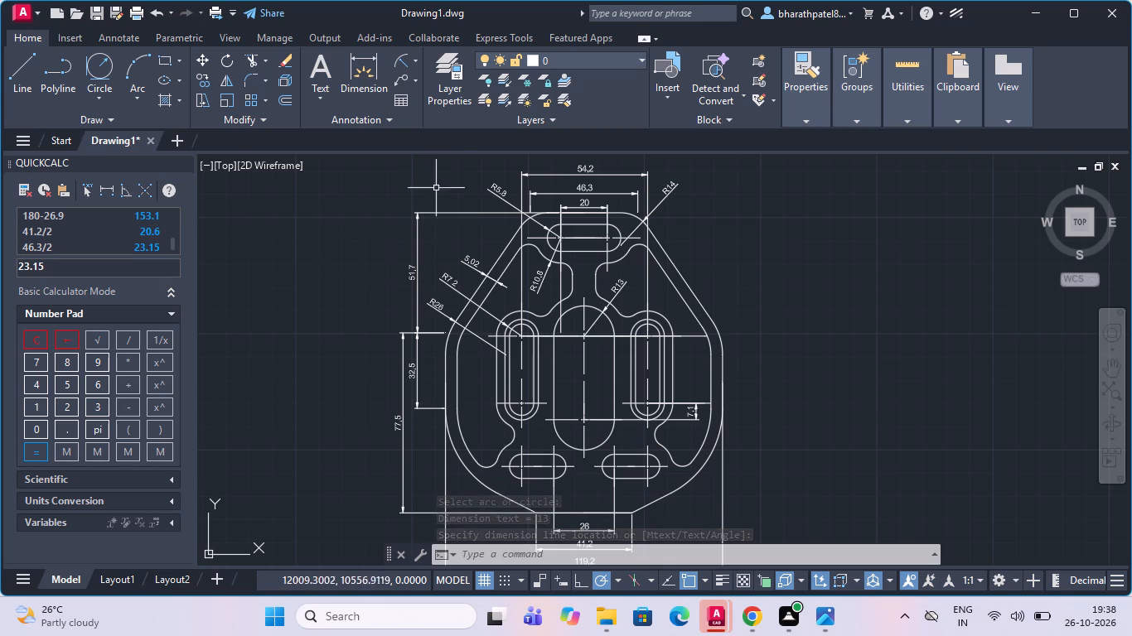
{"action": "left_click", "coordinate": [401, 63]}
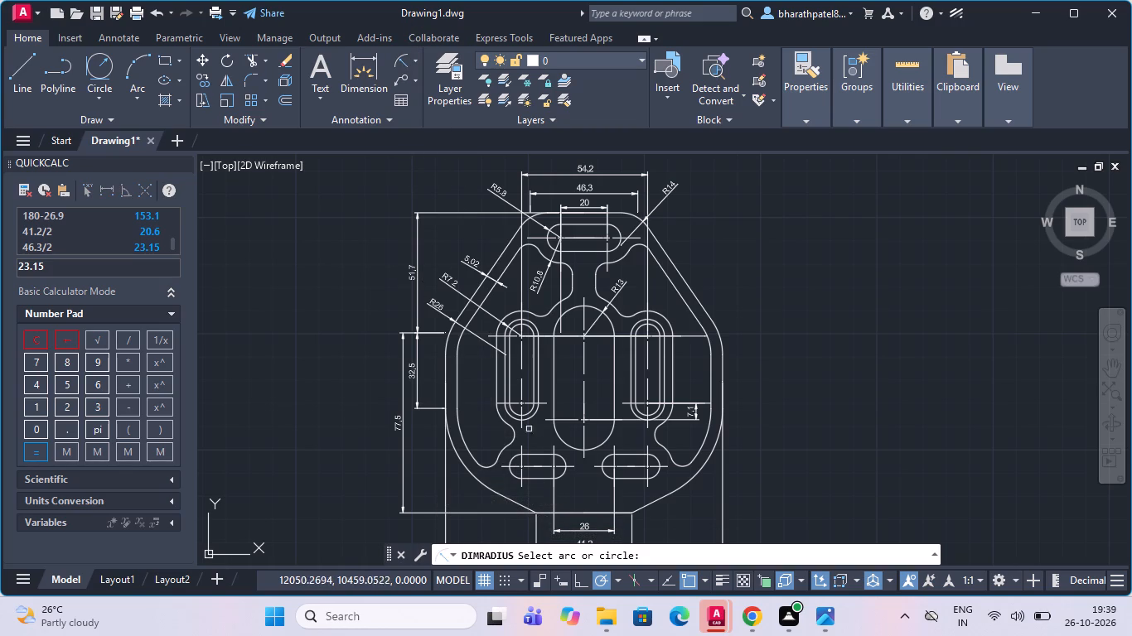
{"action": "scroll", "coordinate": [500, 472], "scroll_direction": "up", "scroll_amount": 3}
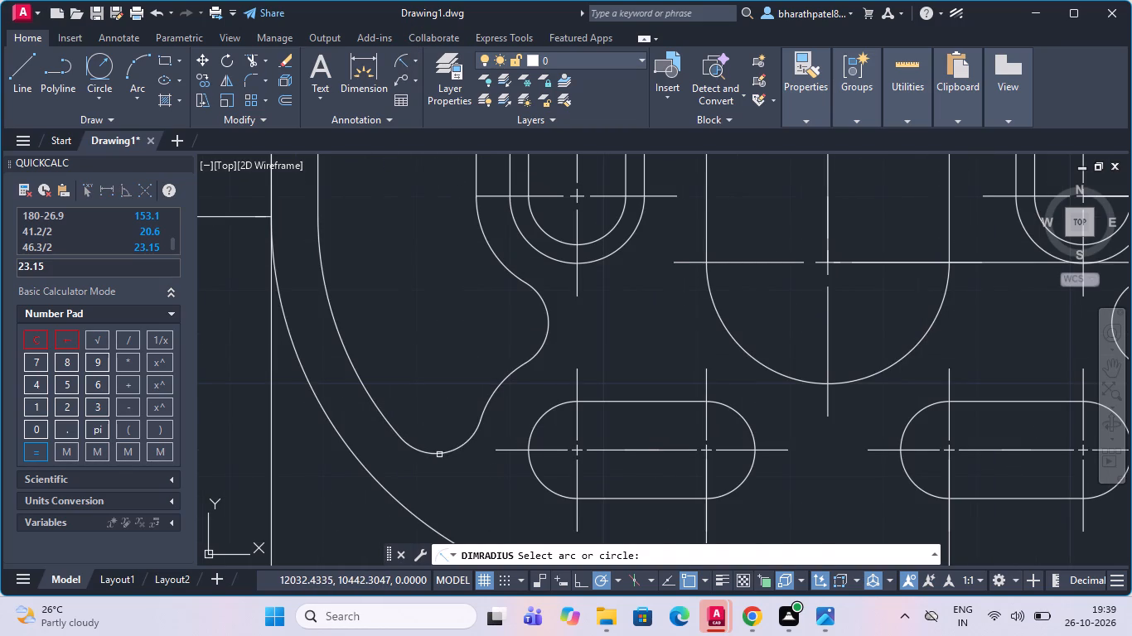
{"action": "left_click", "coordinate": [439, 453]}
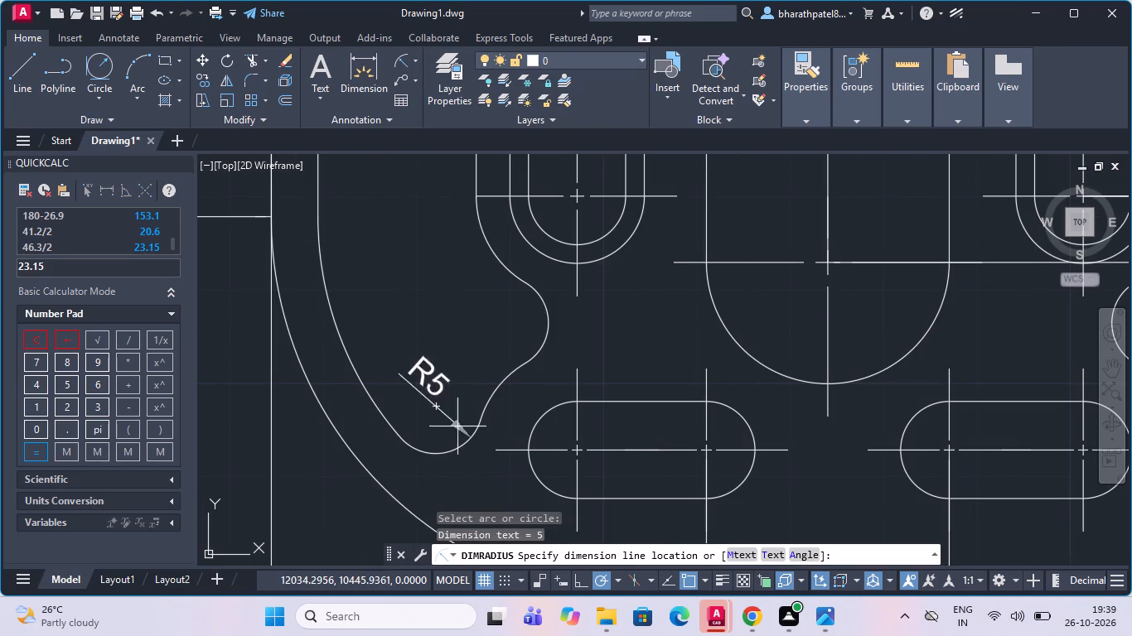
{"action": "left_click", "coordinate": [447, 443]}
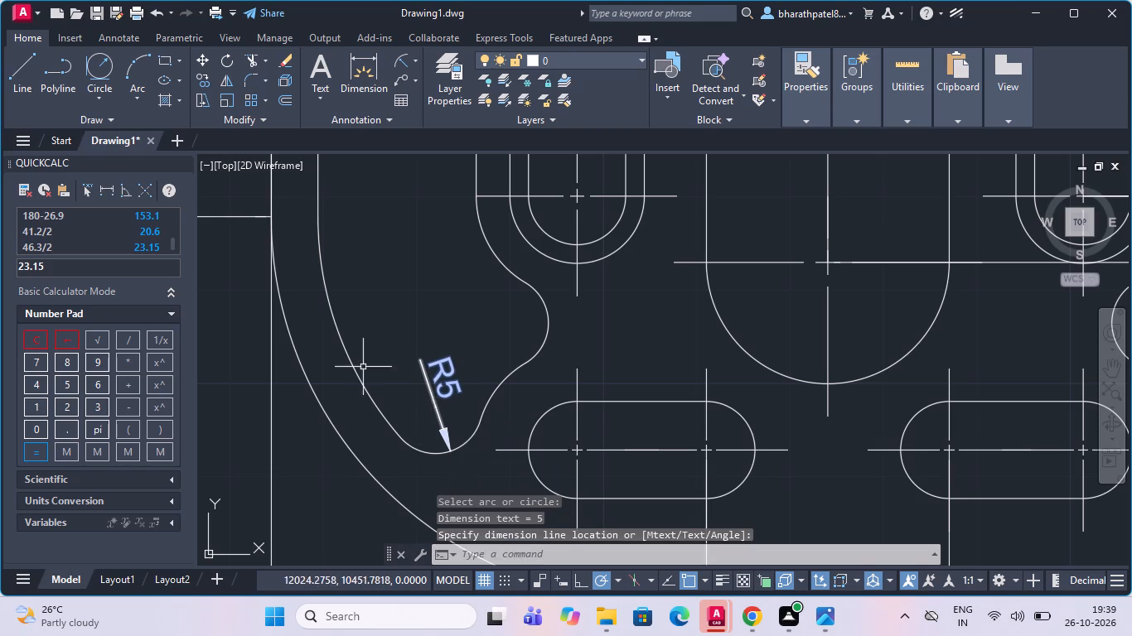
Add a radius dimension to the left end arc of the lower-left slot, with its text outside the plate's lower-left edge.
{"action": "left_click", "coordinate": [404, 56]}
{"action": "scroll", "coordinate": [612, 196], "scroll_direction": "down", "scroll_amount": 2}
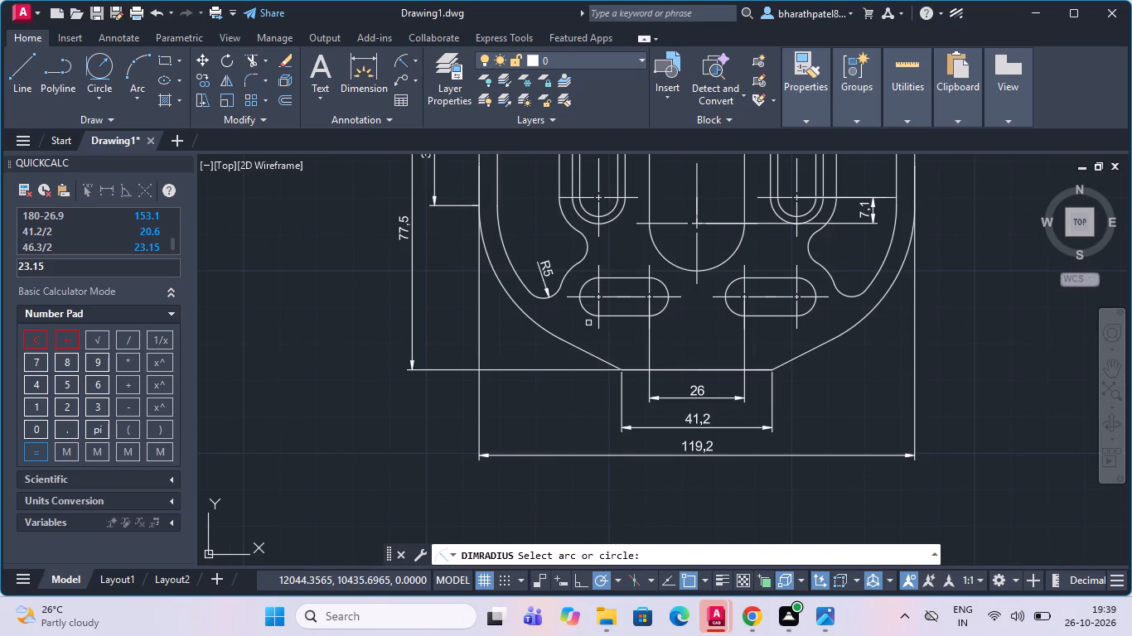
{"action": "left_click", "coordinate": [588, 312]}
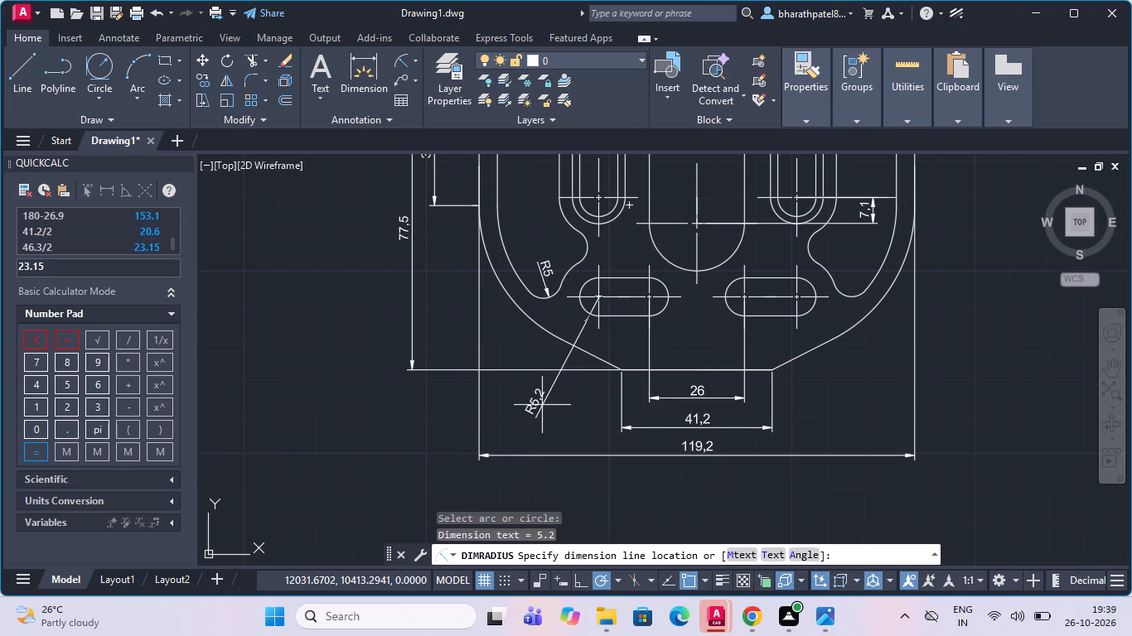
{"action": "left_click", "coordinate": [542, 405]}
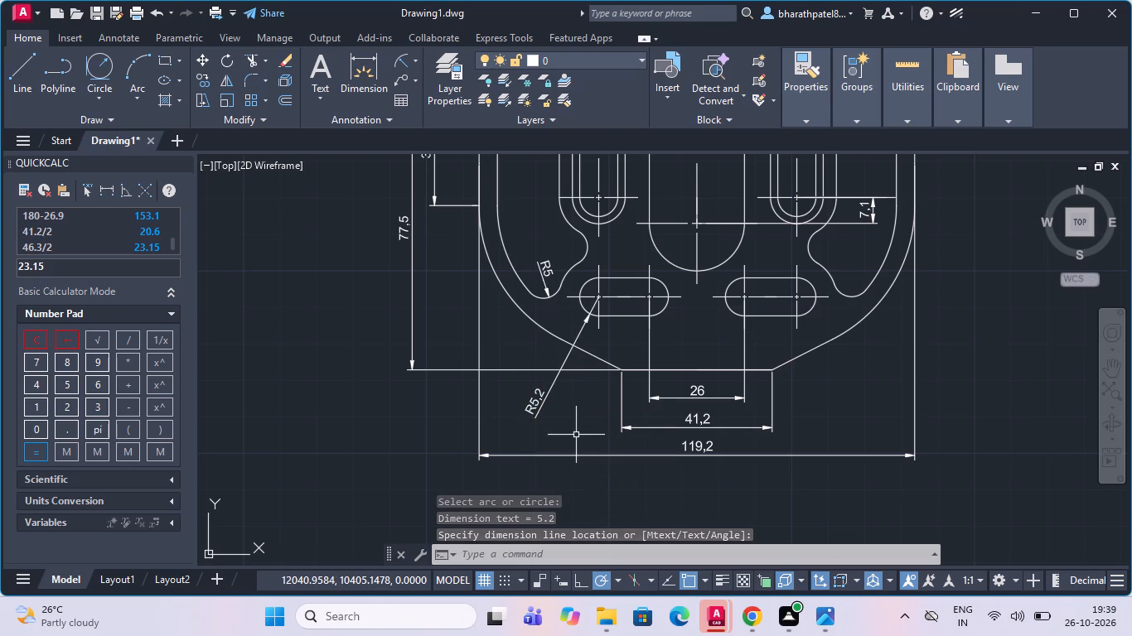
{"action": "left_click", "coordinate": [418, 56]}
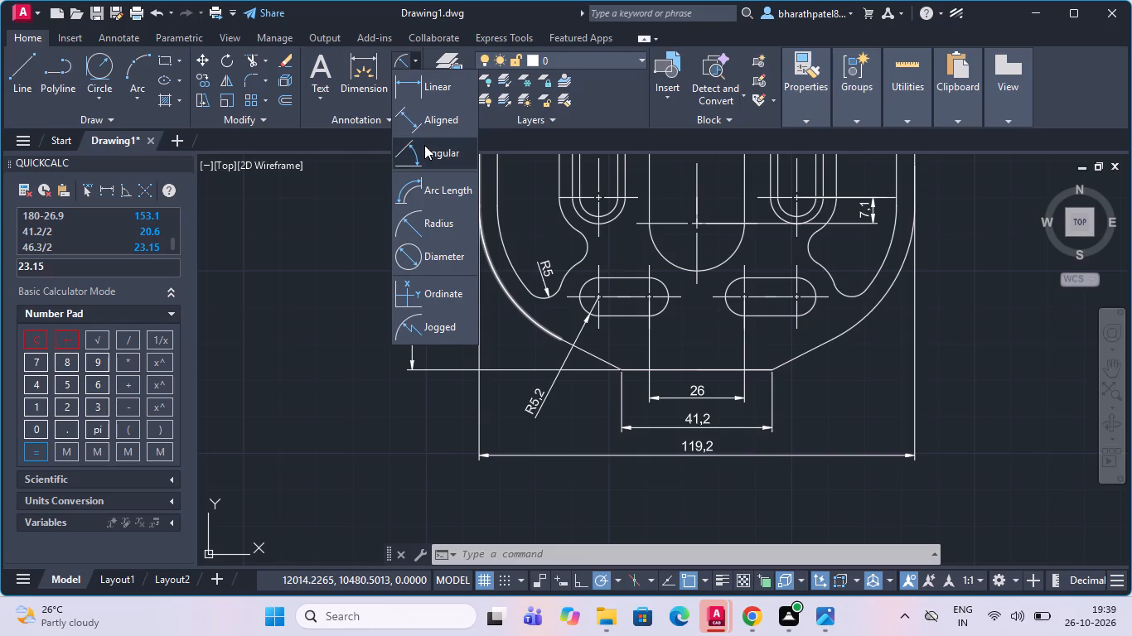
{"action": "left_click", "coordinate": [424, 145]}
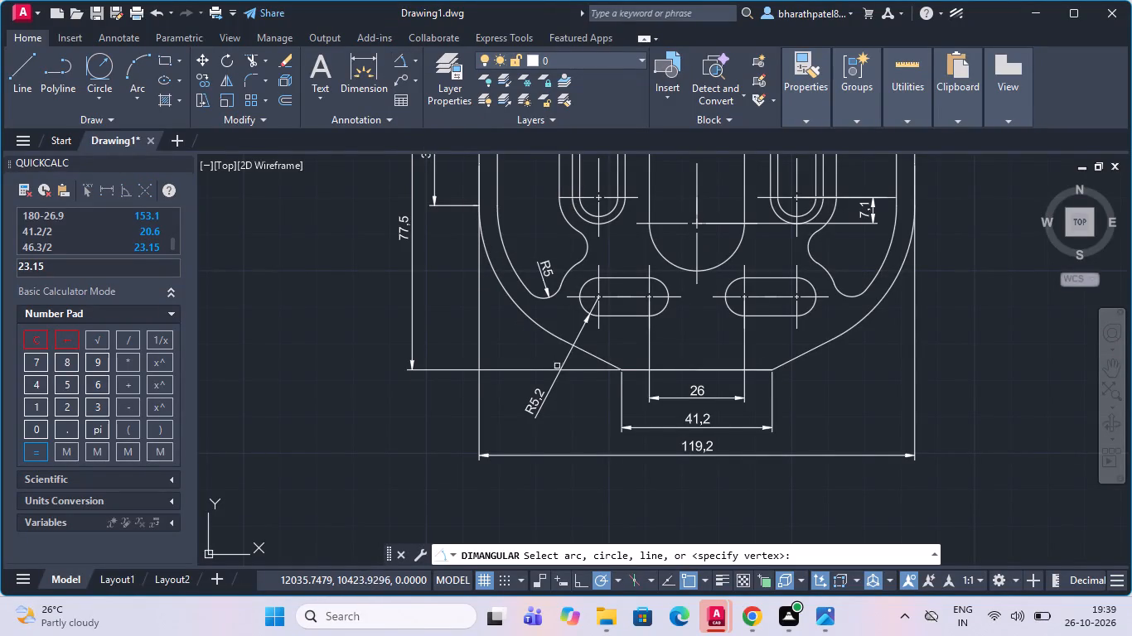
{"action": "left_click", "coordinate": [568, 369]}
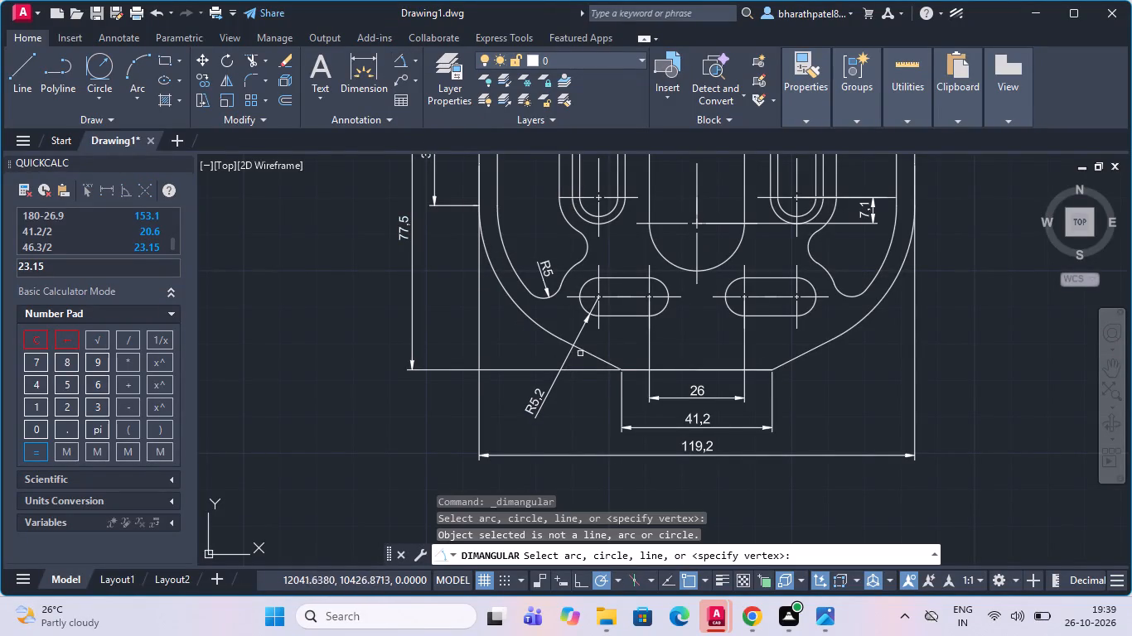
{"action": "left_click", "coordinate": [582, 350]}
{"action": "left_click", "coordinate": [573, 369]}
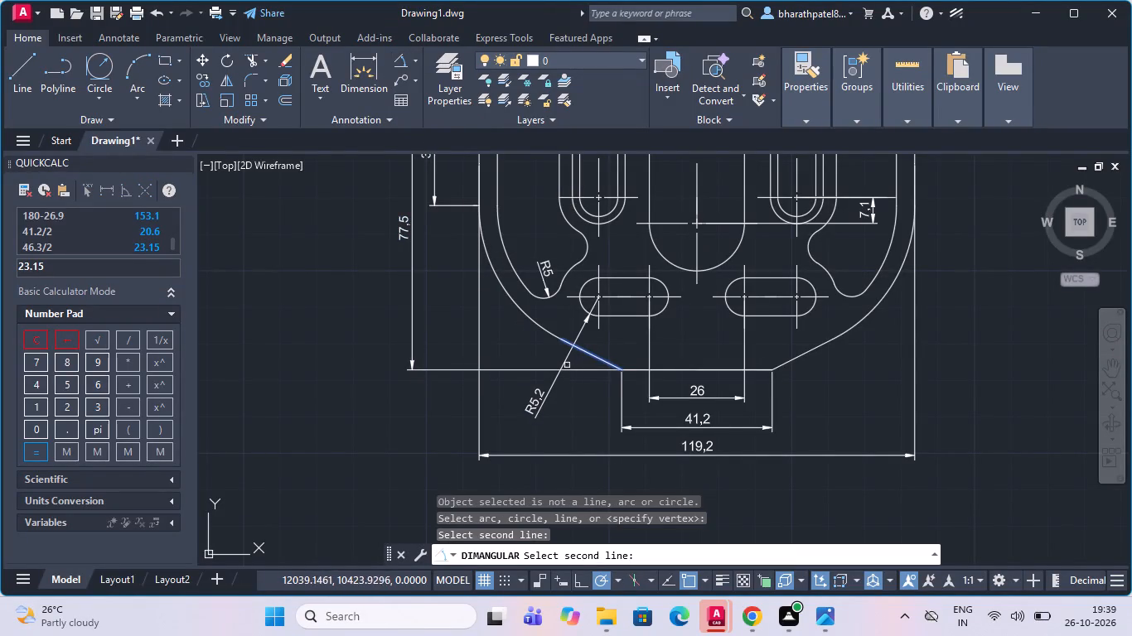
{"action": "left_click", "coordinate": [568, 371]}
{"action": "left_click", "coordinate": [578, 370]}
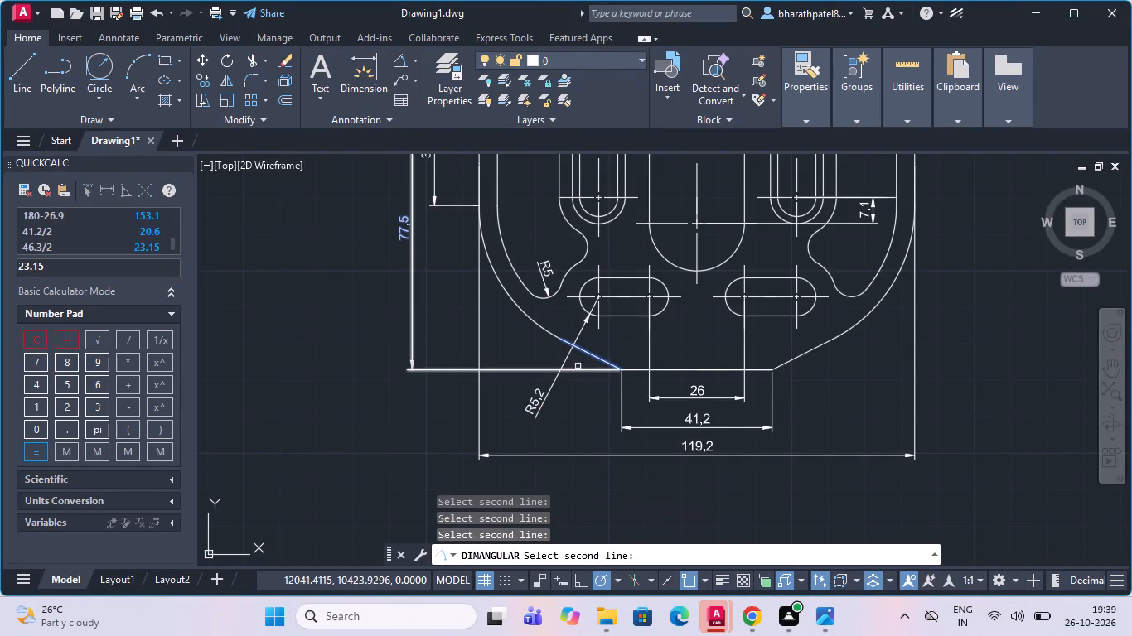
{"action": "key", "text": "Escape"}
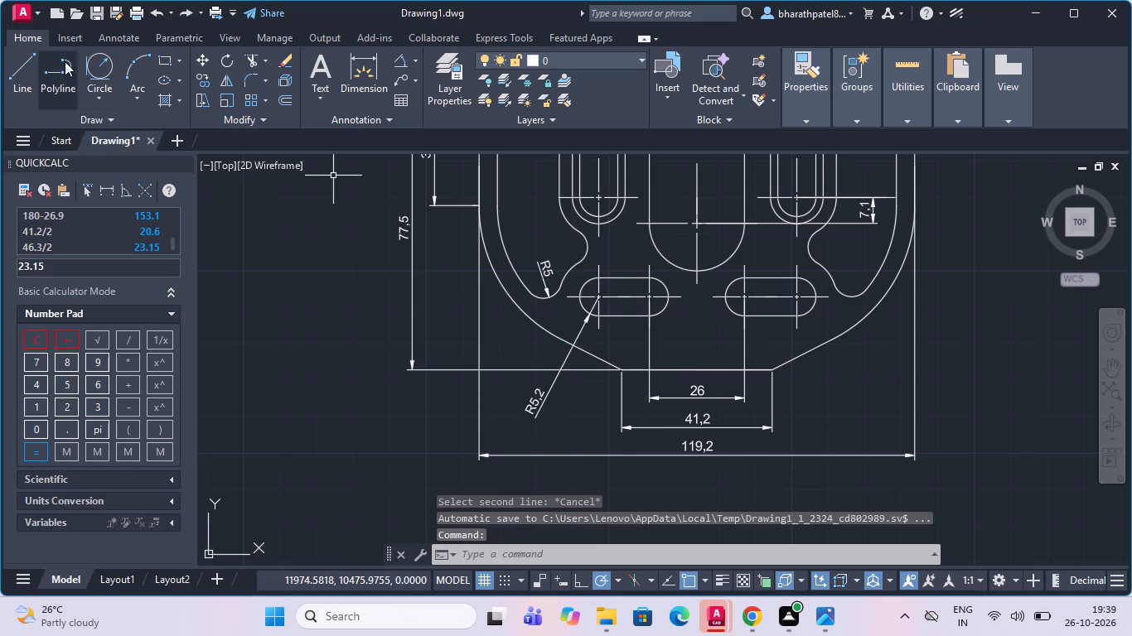
Draw a short horizontal reference line extending outward to the left from the left end of the plate's flat bottom edge.
{"action": "left_click", "coordinate": [15, 72]}
{"action": "scroll", "coordinate": [605, 369], "scroll_direction": "up", "scroll_amount": 4}
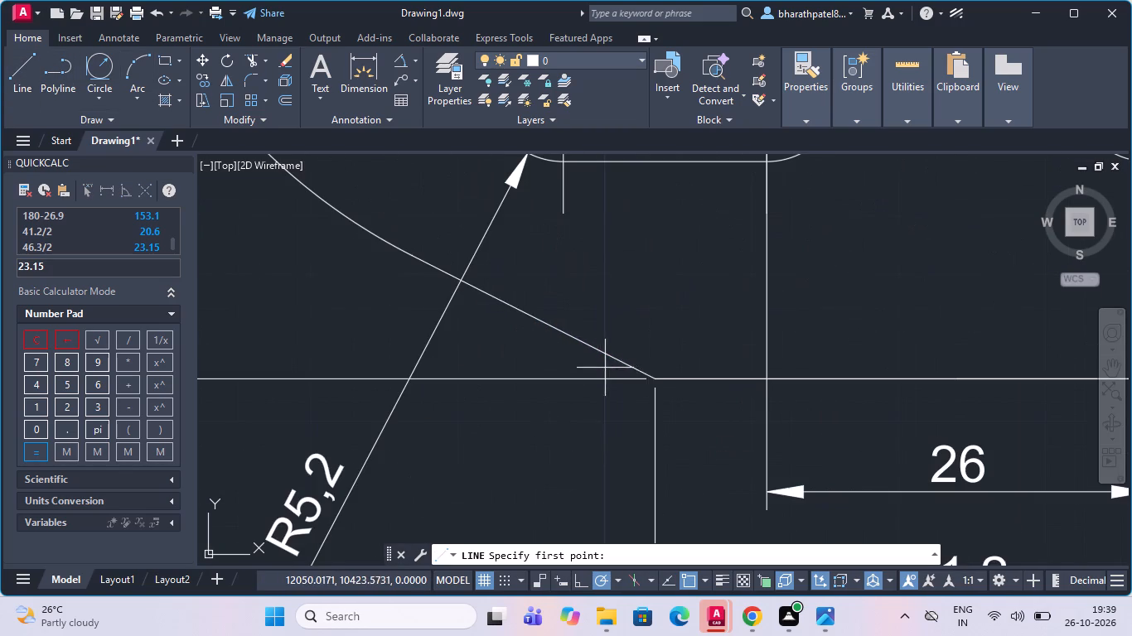
{"action": "scroll", "coordinate": [647, 382], "scroll_direction": "up", "scroll_amount": 3}
{"action": "left_click_drag", "start_coordinate": [659, 378], "coordinate": [647, 378]}
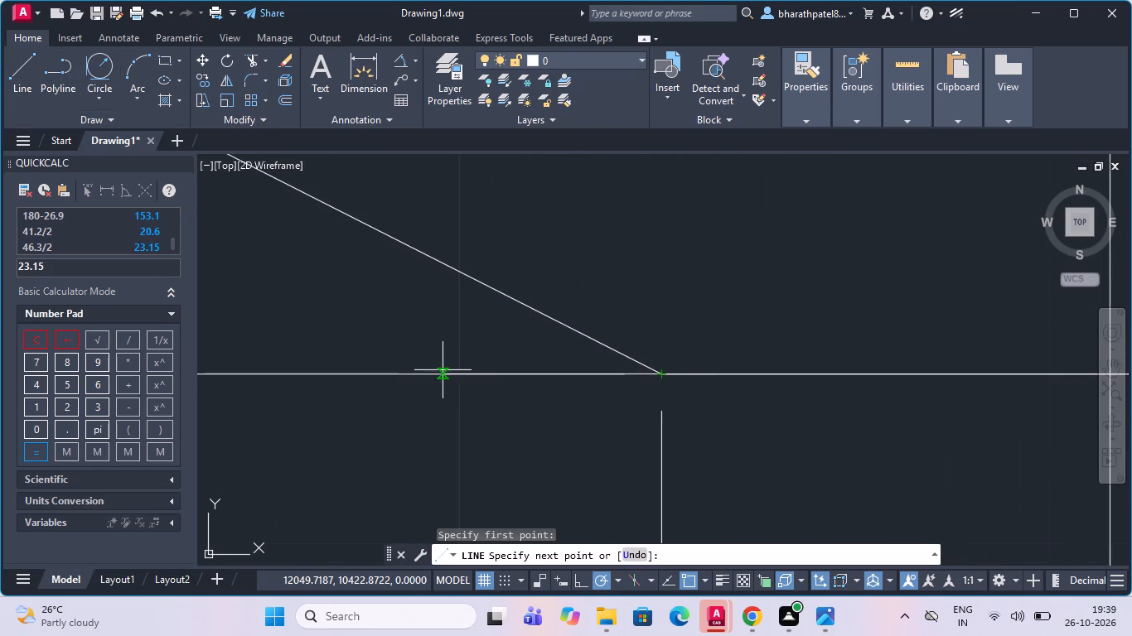
{"action": "left_click", "coordinate": [443, 375]}
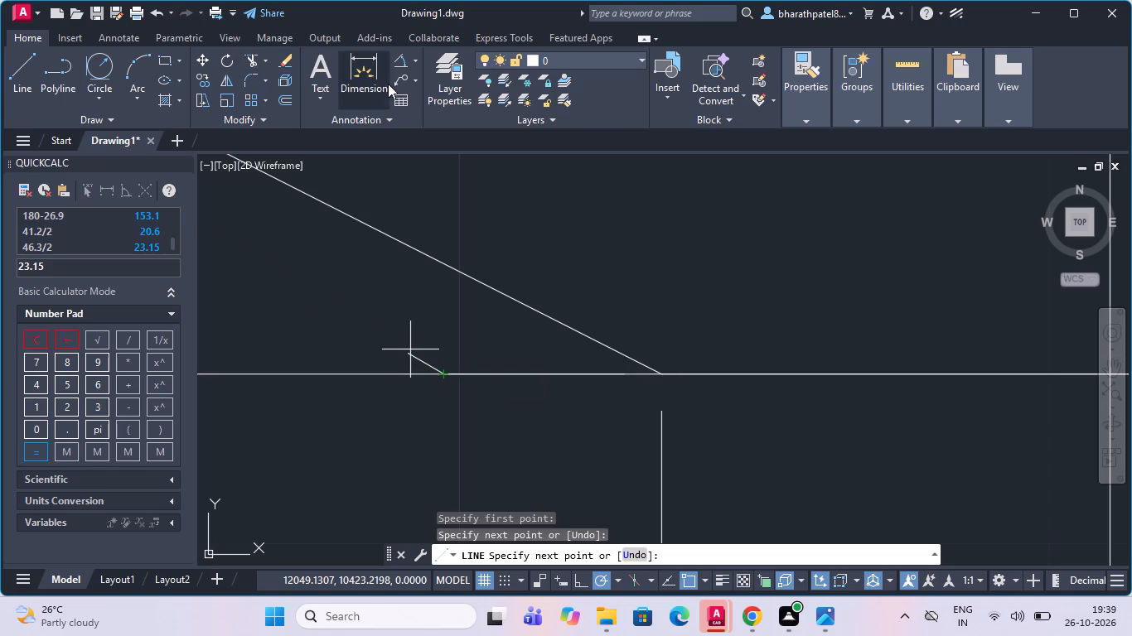
Add an angular dimension between the left slanted bottom edge and the horizontal reference line, placed outside the plate's lower-left edge.
{"action": "left_click", "coordinate": [399, 57]}
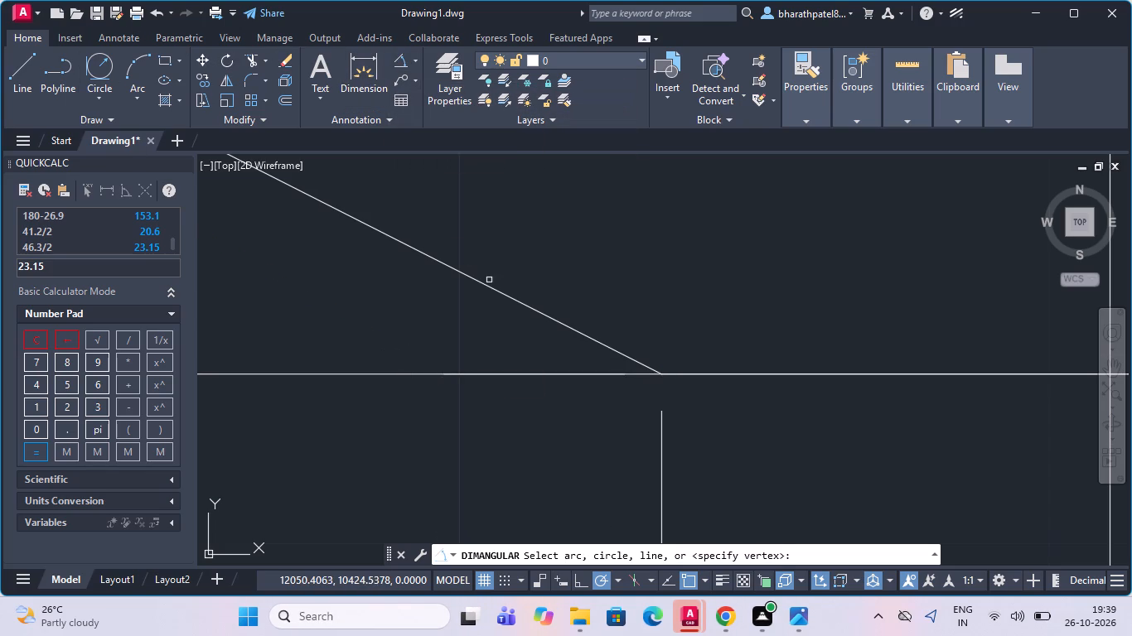
{"action": "left_click", "coordinate": [495, 286]}
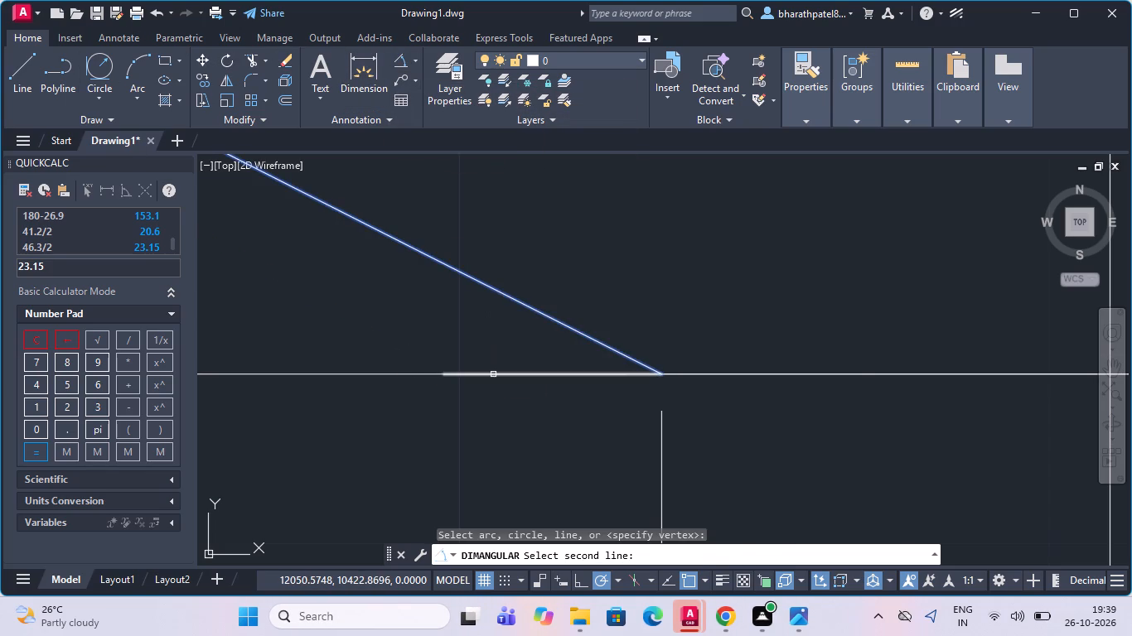
{"action": "left_click", "coordinate": [493, 375]}
{"action": "scroll", "coordinate": [498, 372], "scroll_direction": "down", "scroll_amount": 3}
{"action": "scroll", "coordinate": [393, 329], "scroll_direction": "down", "scroll_amount": 2}
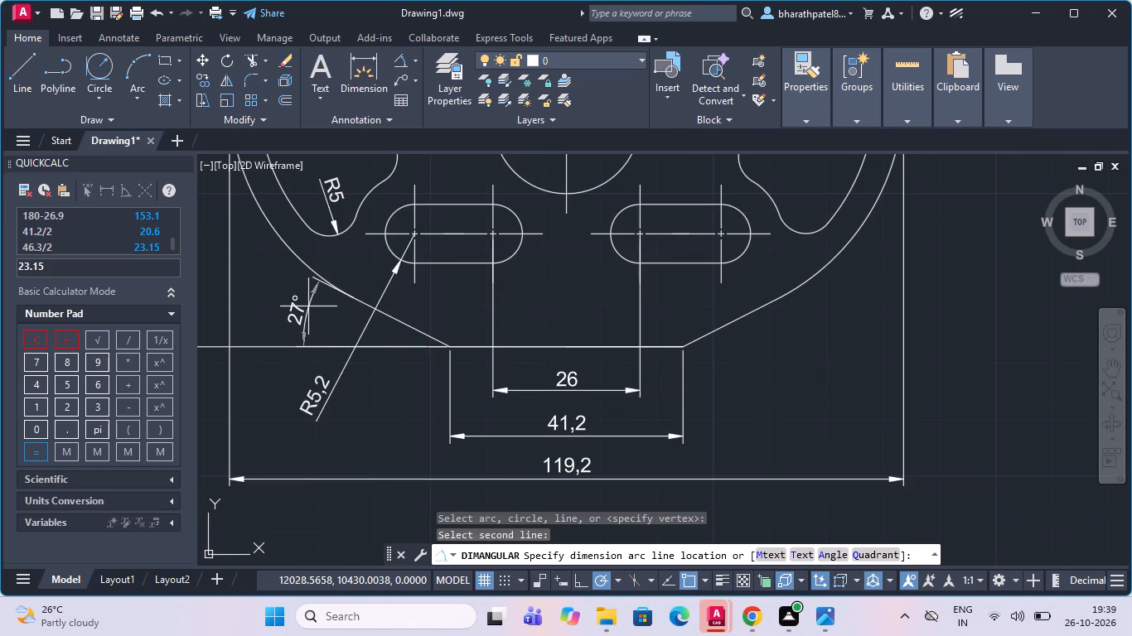
{"action": "left_click", "coordinate": [275, 306]}
{"action": "scroll", "coordinate": [283, 308], "scroll_direction": "down", "scroll_amount": 3}
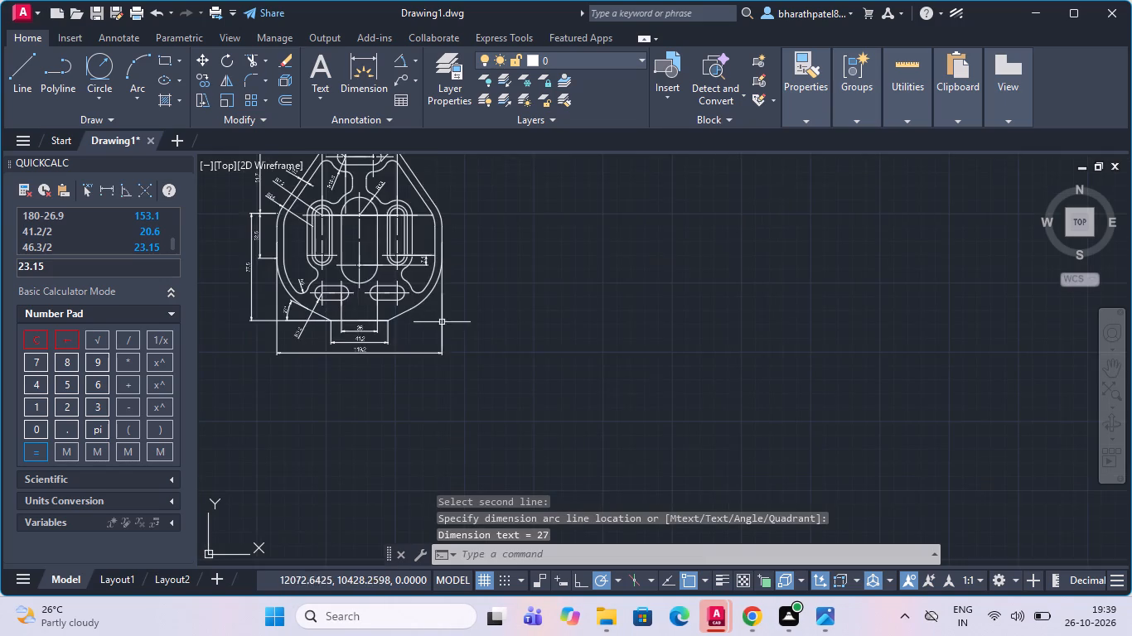
{"action": "scroll", "coordinate": [460, 323], "scroll_direction": "down", "scroll_amount": 2}
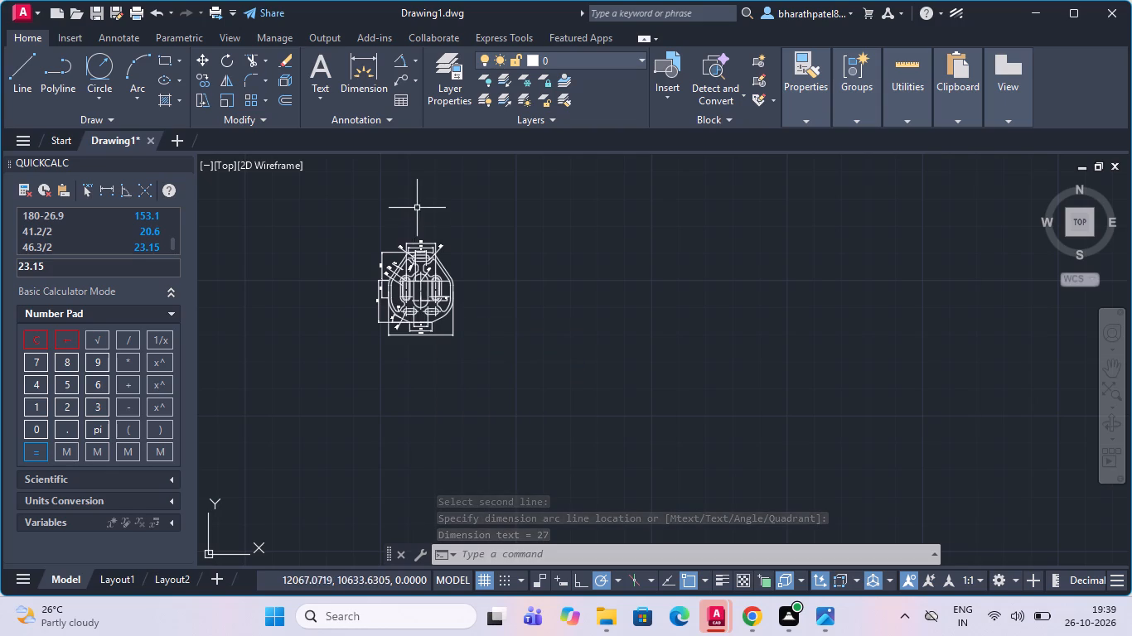
Add a radius dimension to the large lower-left outer arc of the plate, with its text outside the outline to the lower left.
{"action": "scroll", "coordinate": [346, 309], "scroll_direction": "up", "scroll_amount": 3}
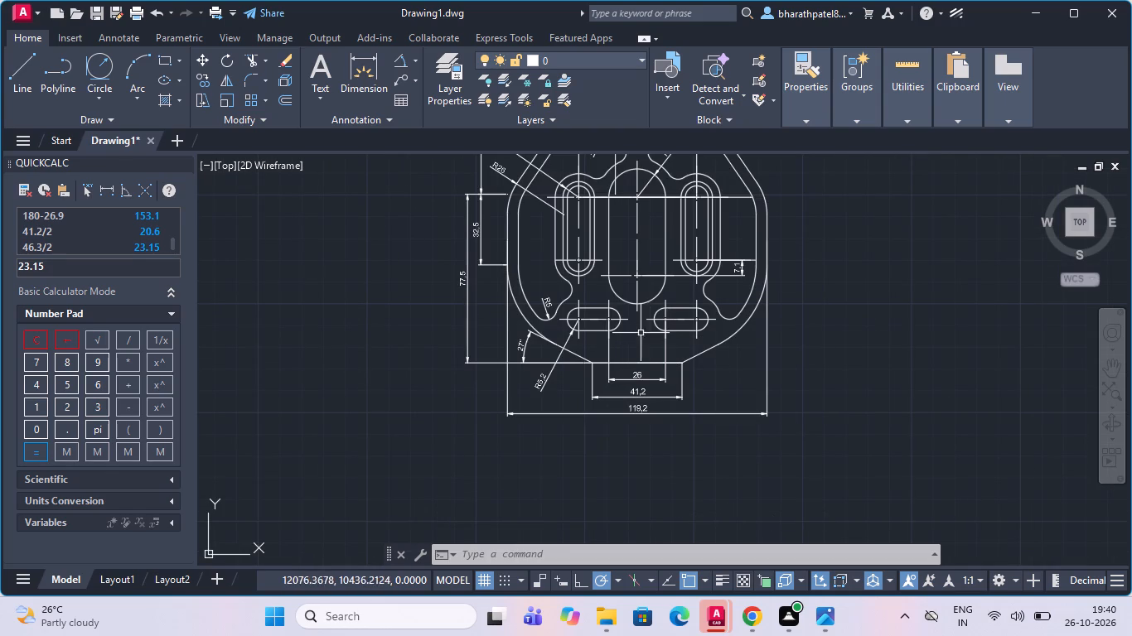
{"action": "left_click", "coordinate": [414, 57]}
{"action": "left_click", "coordinate": [406, 221]}
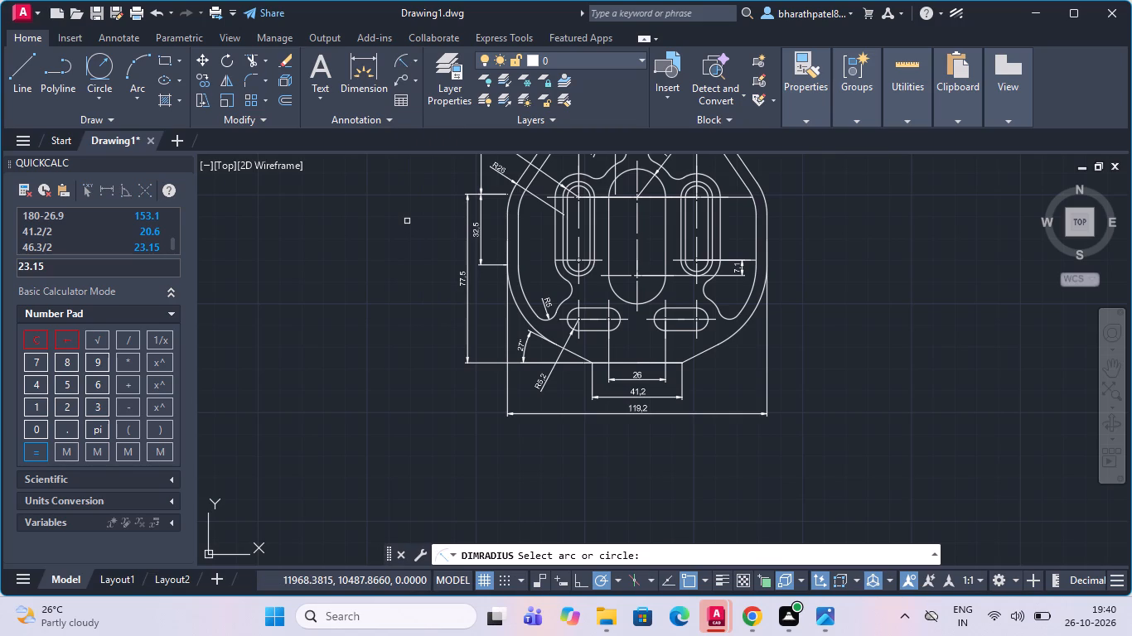
{"action": "left_click", "coordinate": [520, 313]}
{"action": "scroll", "coordinate": [438, 373], "scroll_direction": "up", "scroll_amount": 3}
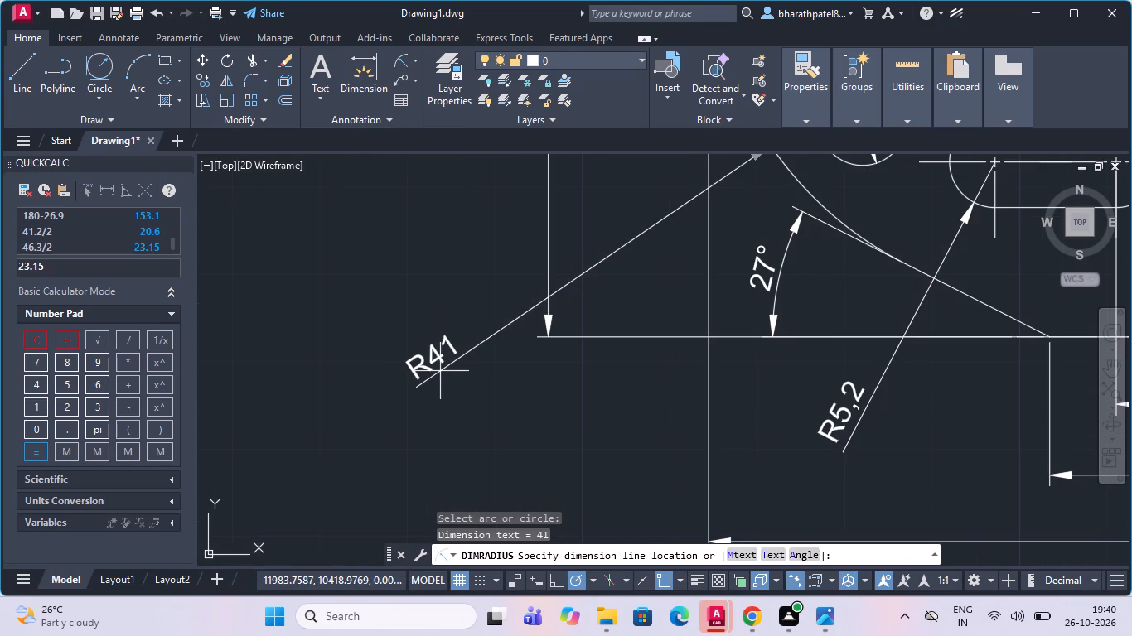
{"action": "left_click", "coordinate": [622, 282]}
{"action": "scroll", "coordinate": [621, 282], "scroll_direction": "down", "scroll_amount": 3}
{"action": "scroll", "coordinate": [704, 316], "scroll_direction": "down", "scroll_amount": 1}
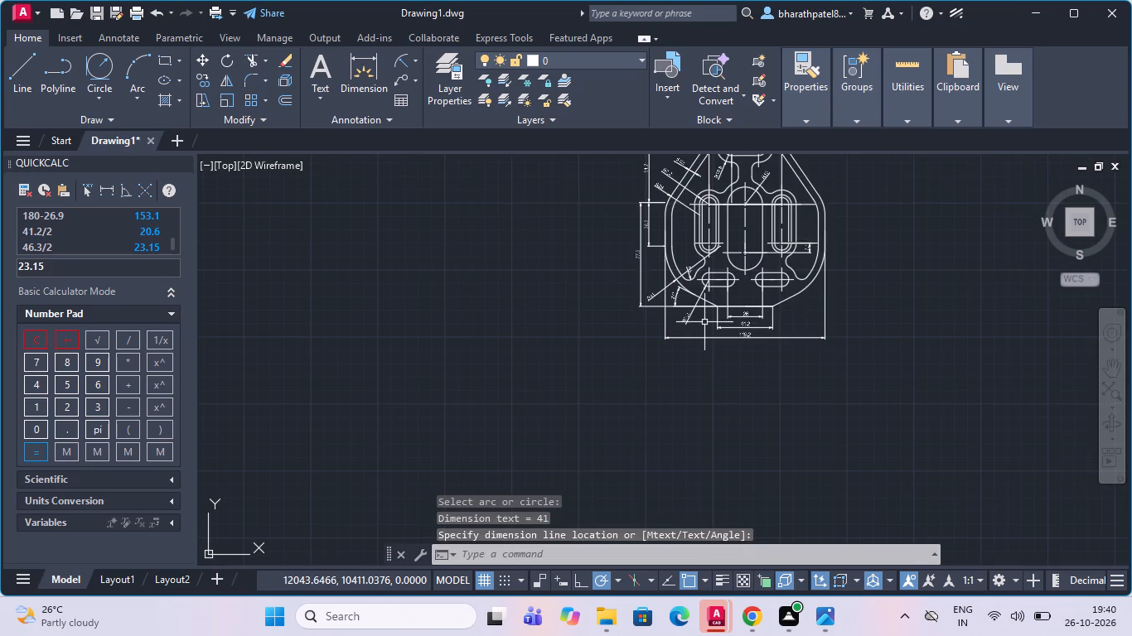
{"action": "scroll", "coordinate": [704, 322], "scroll_direction": "down", "scroll_amount": 2}
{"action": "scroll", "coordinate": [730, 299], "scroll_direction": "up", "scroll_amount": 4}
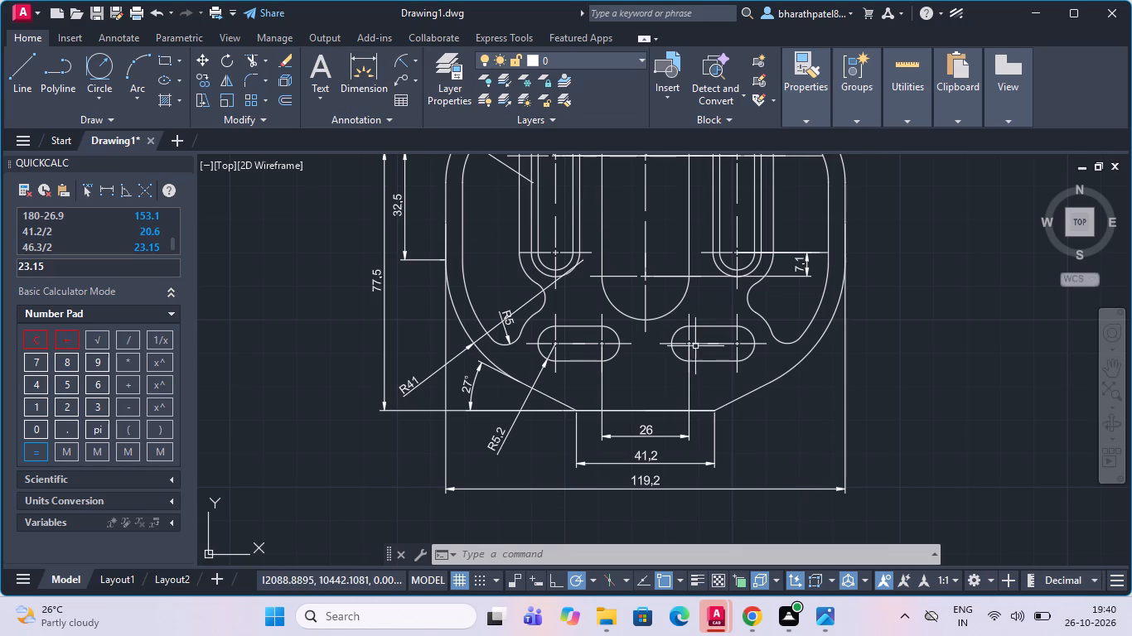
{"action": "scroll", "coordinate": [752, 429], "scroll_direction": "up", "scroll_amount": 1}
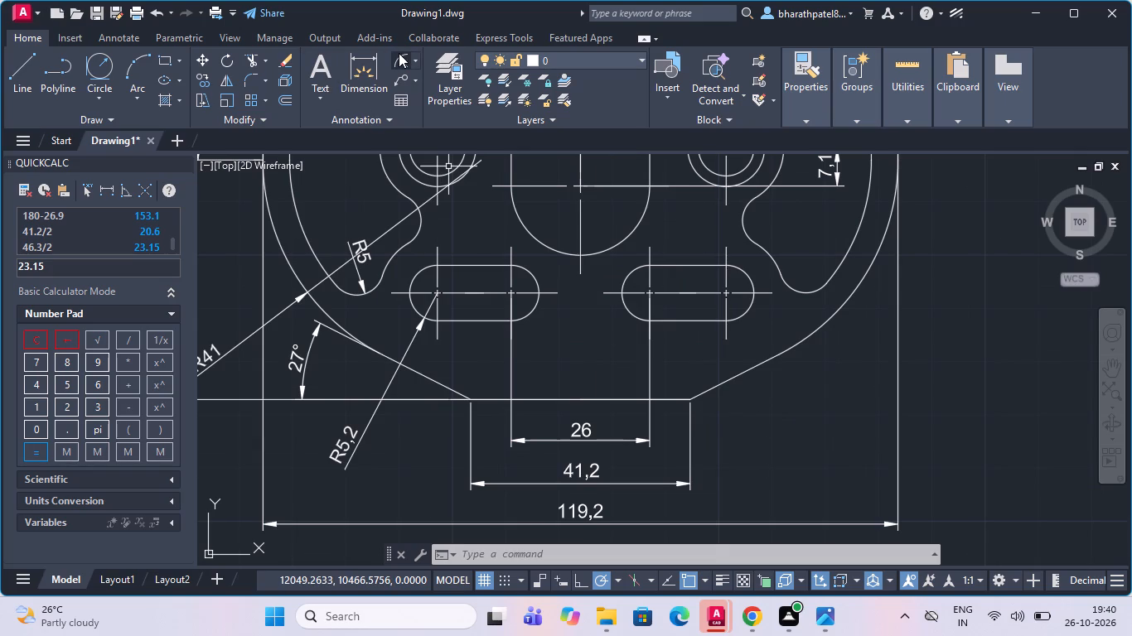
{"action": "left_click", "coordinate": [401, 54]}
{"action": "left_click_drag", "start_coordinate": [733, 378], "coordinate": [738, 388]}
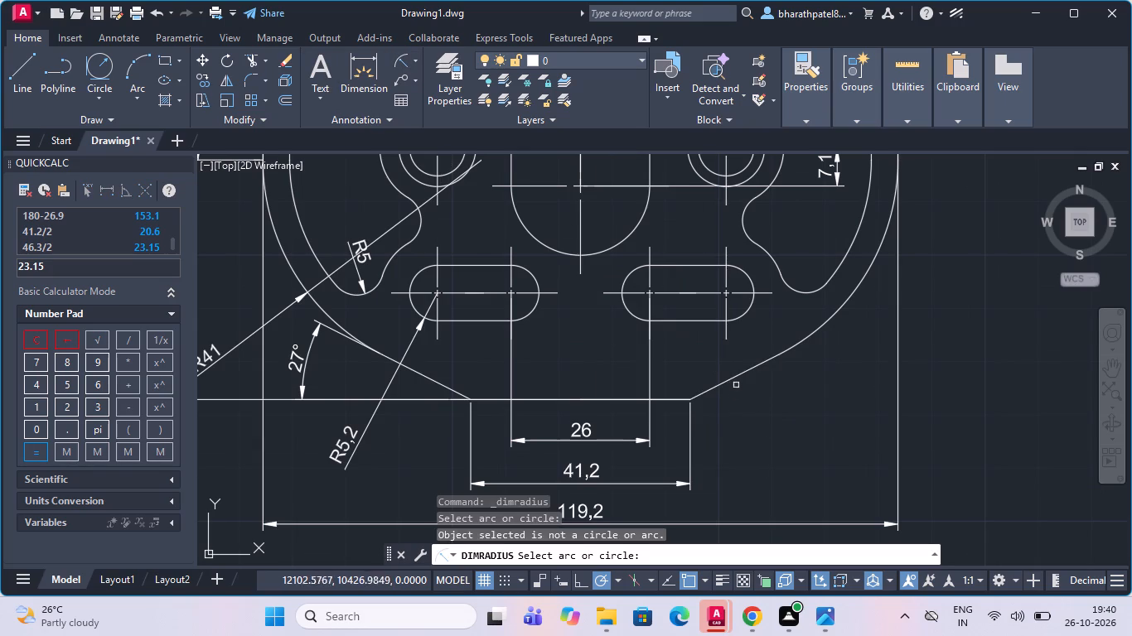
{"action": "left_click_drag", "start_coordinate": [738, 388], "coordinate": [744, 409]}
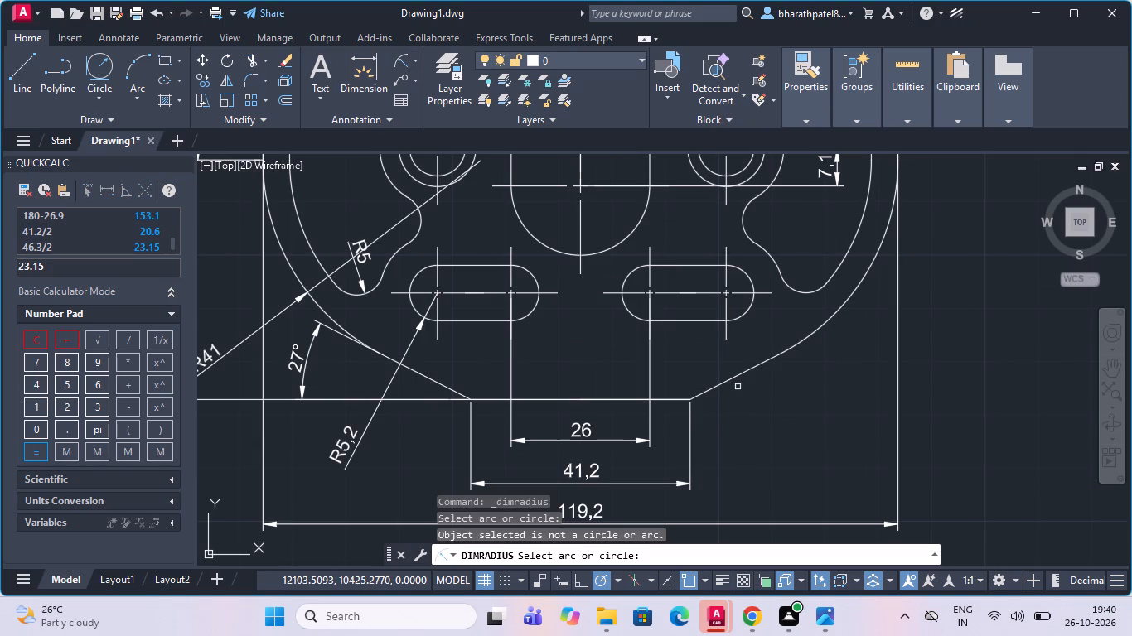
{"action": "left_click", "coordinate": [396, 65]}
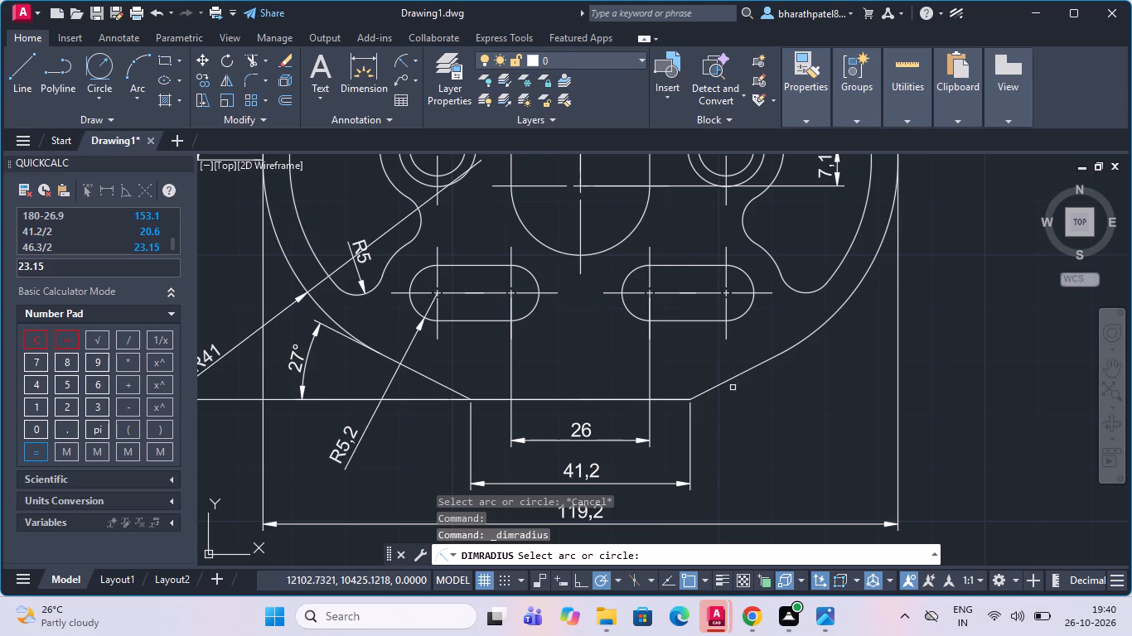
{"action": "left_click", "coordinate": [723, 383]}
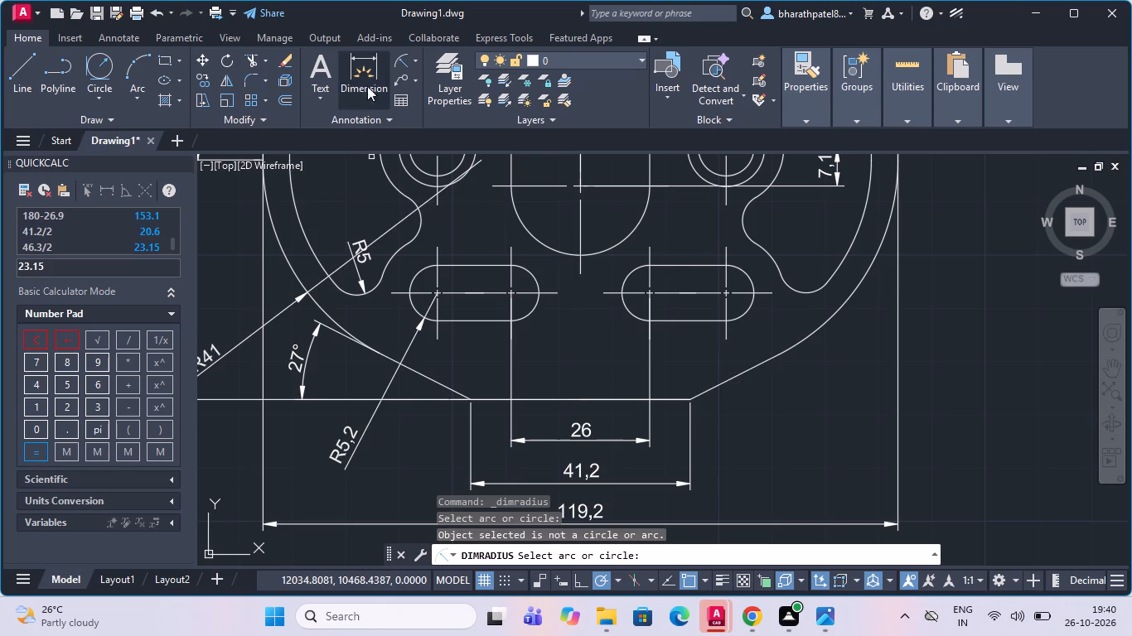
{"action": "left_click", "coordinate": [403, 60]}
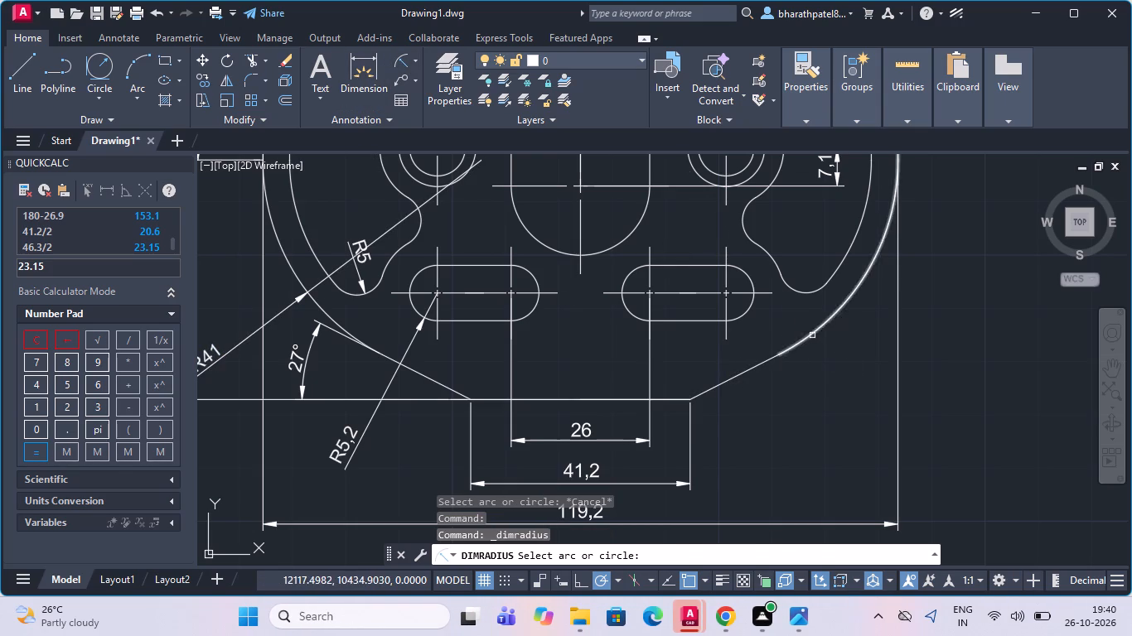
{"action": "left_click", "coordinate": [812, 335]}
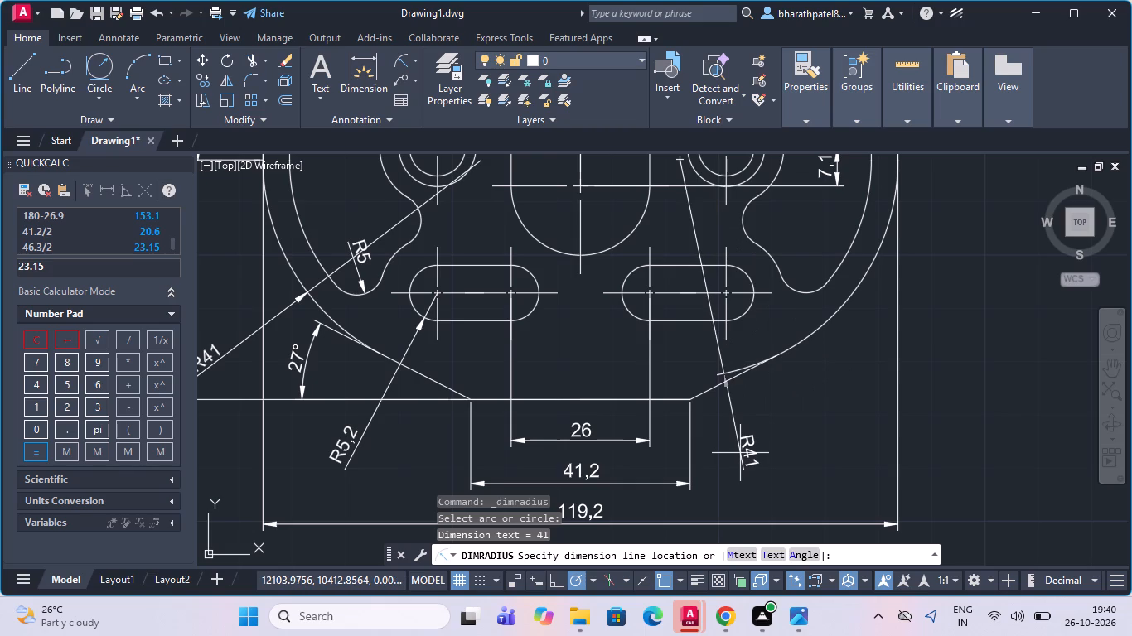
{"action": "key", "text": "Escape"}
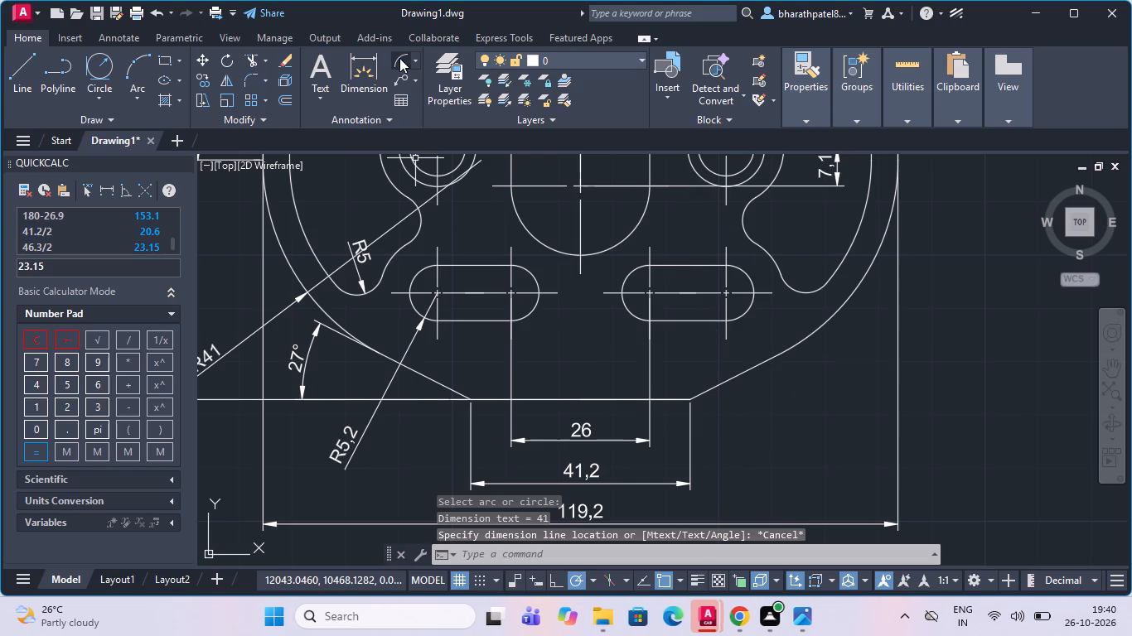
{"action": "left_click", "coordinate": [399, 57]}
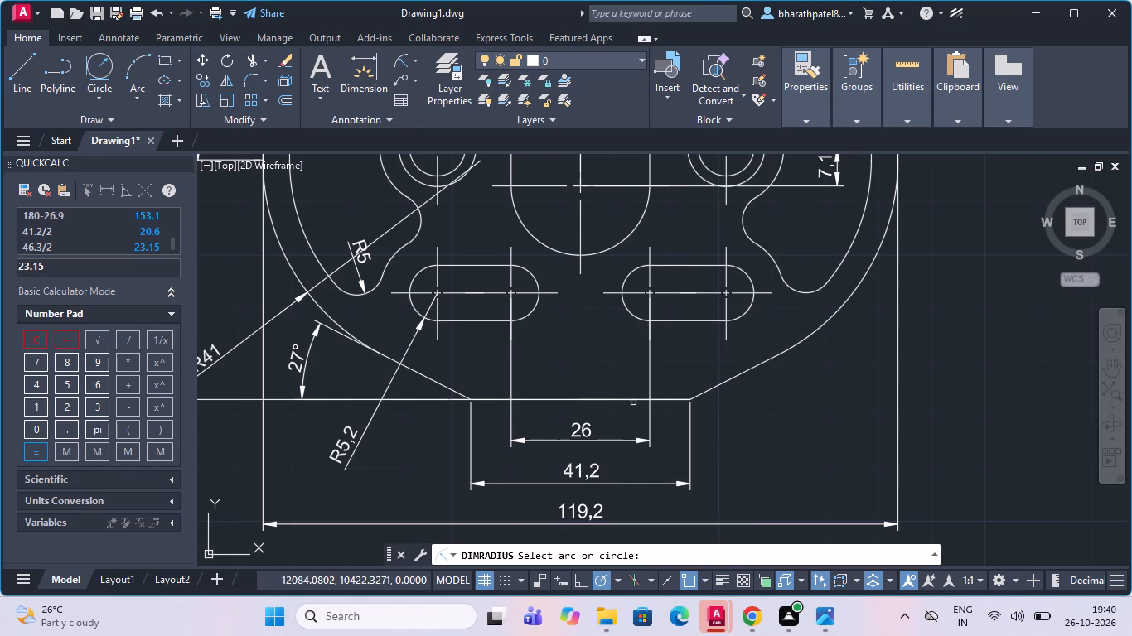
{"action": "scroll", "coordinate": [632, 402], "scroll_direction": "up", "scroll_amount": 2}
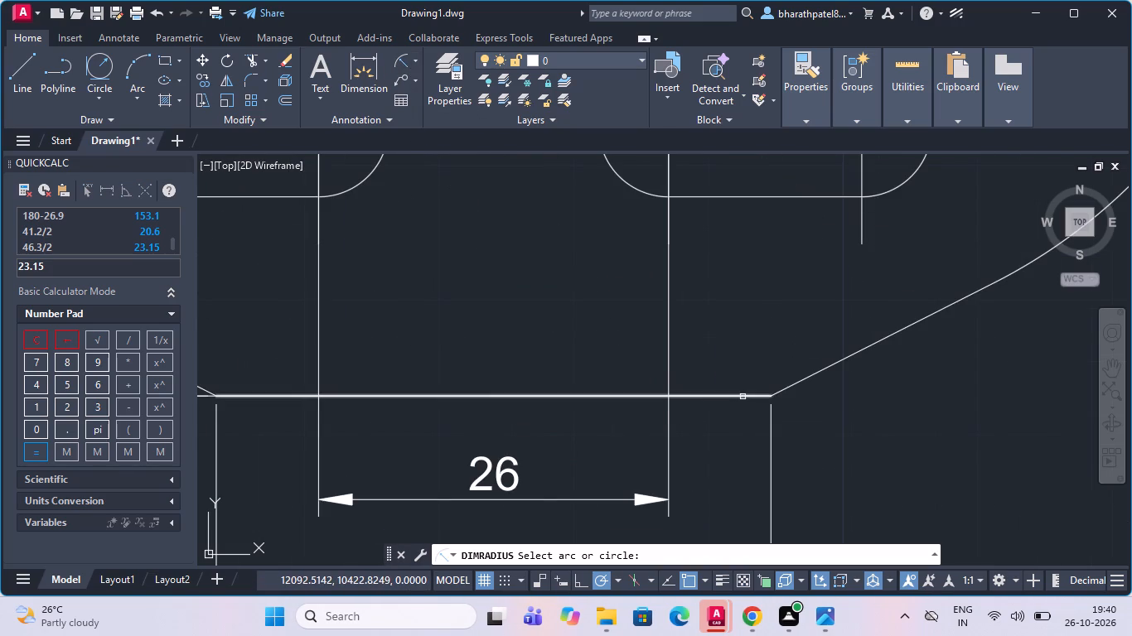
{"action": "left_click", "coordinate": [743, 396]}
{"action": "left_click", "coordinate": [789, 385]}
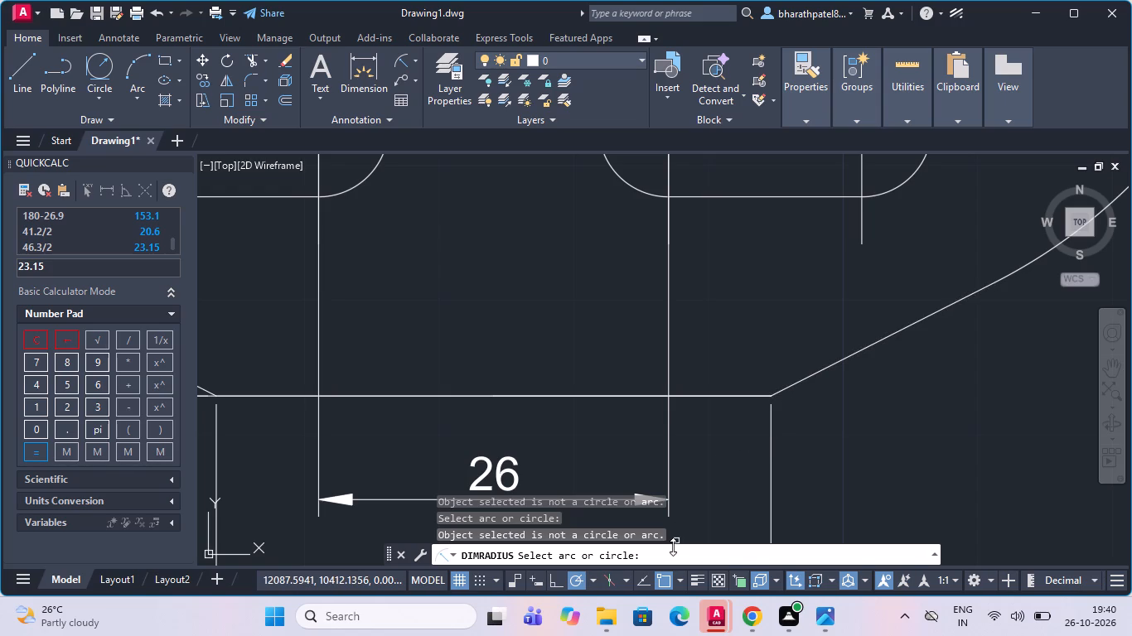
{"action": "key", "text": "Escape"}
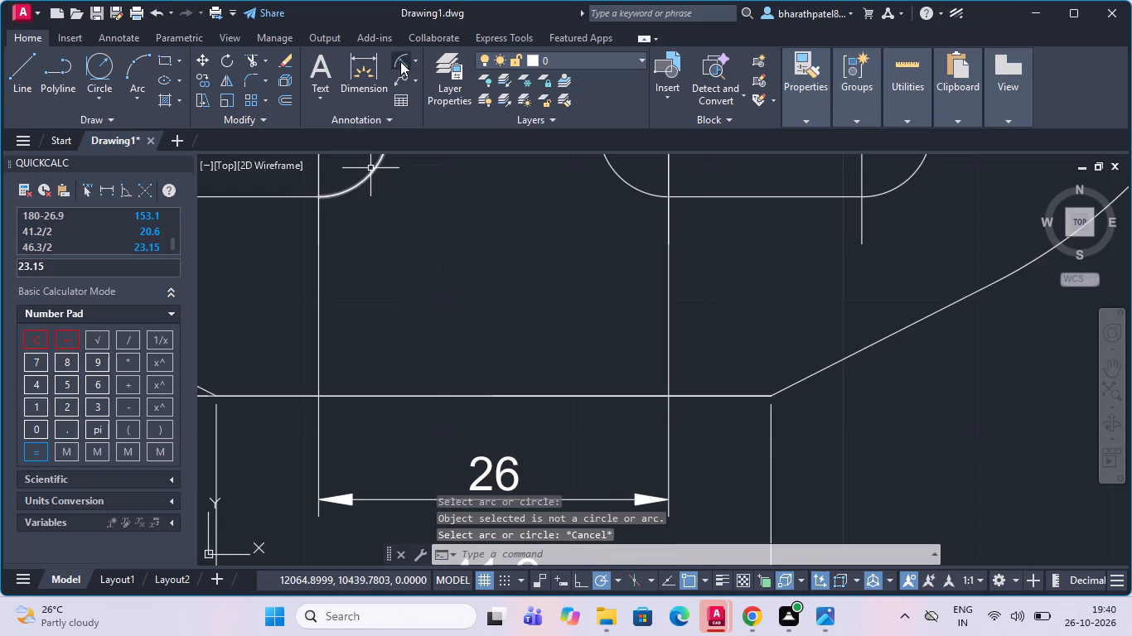
Fillet the corner between the flat bottom edge and the right slanted edge with a radius of 19.
{"action": "left_click", "coordinate": [247, 77]}
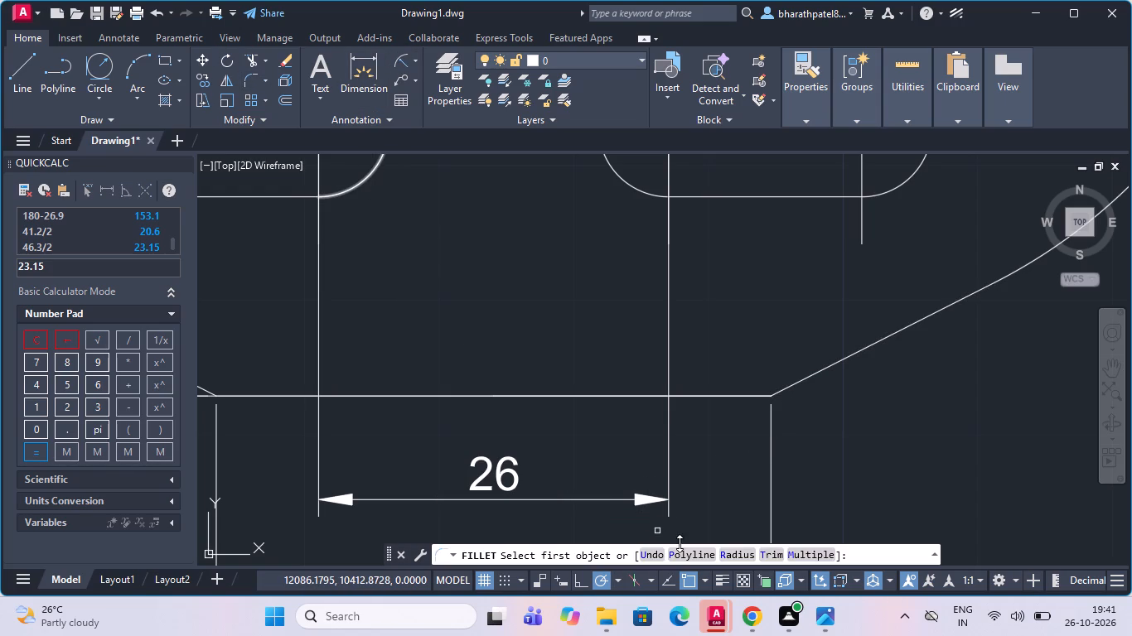
{"action": "left_click", "coordinate": [732, 557]}
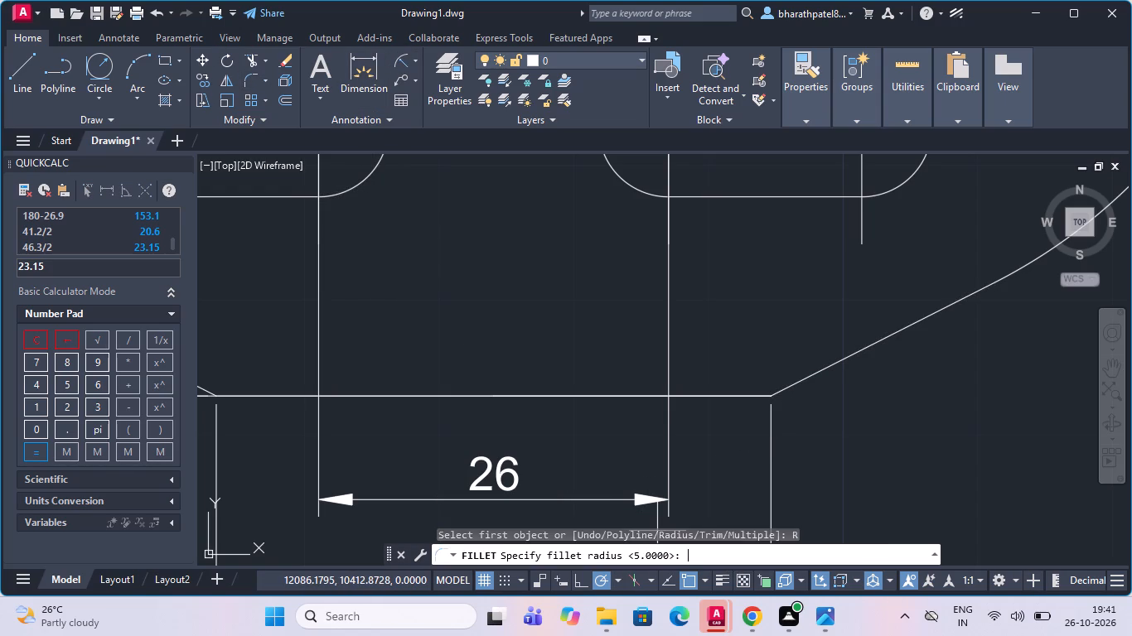
{"action": "type", "text": "19"}
{"action": "key", "text": "Return"}
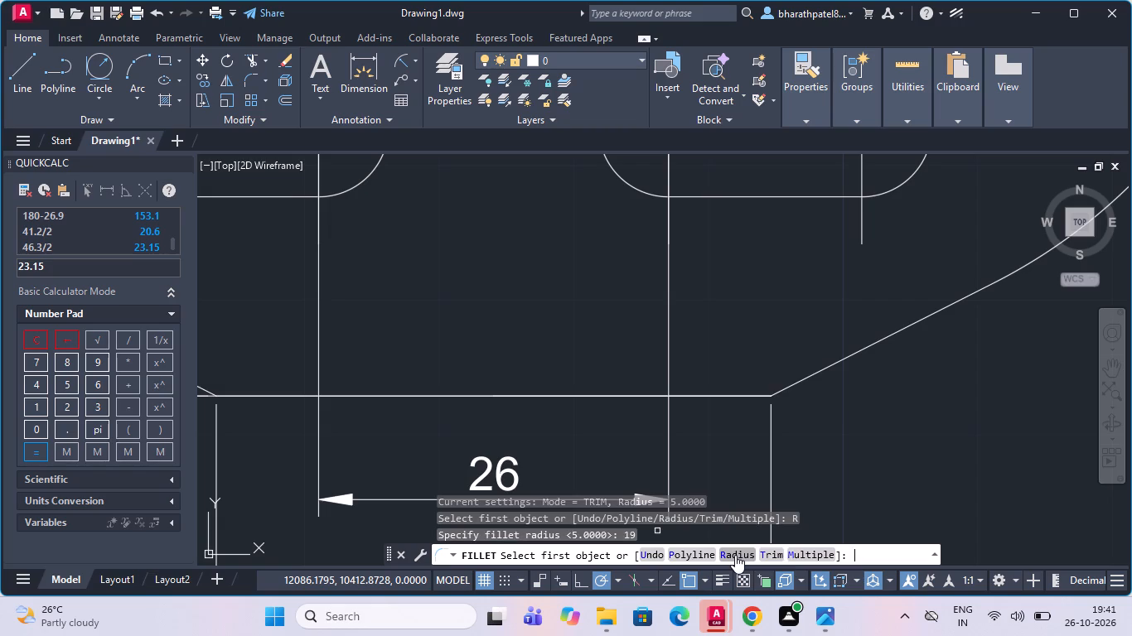
{"action": "left_click", "coordinate": [709, 396]}
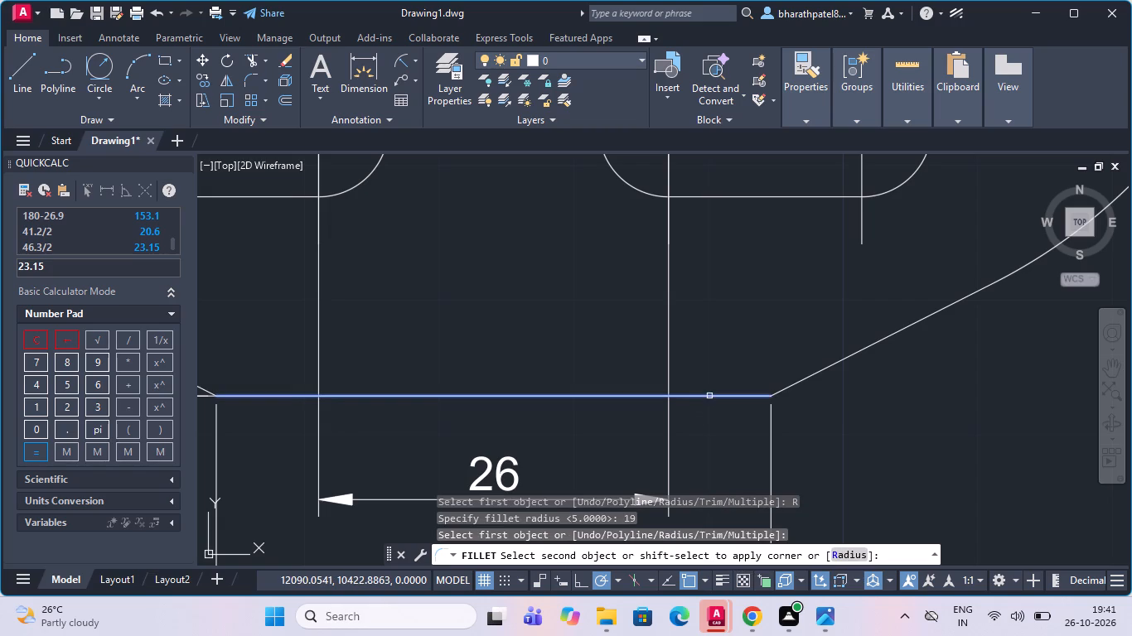
{"action": "left_click", "coordinate": [784, 388]}
{"action": "scroll", "coordinate": [781, 389], "scroll_direction": "down", "scroll_amount": 1}
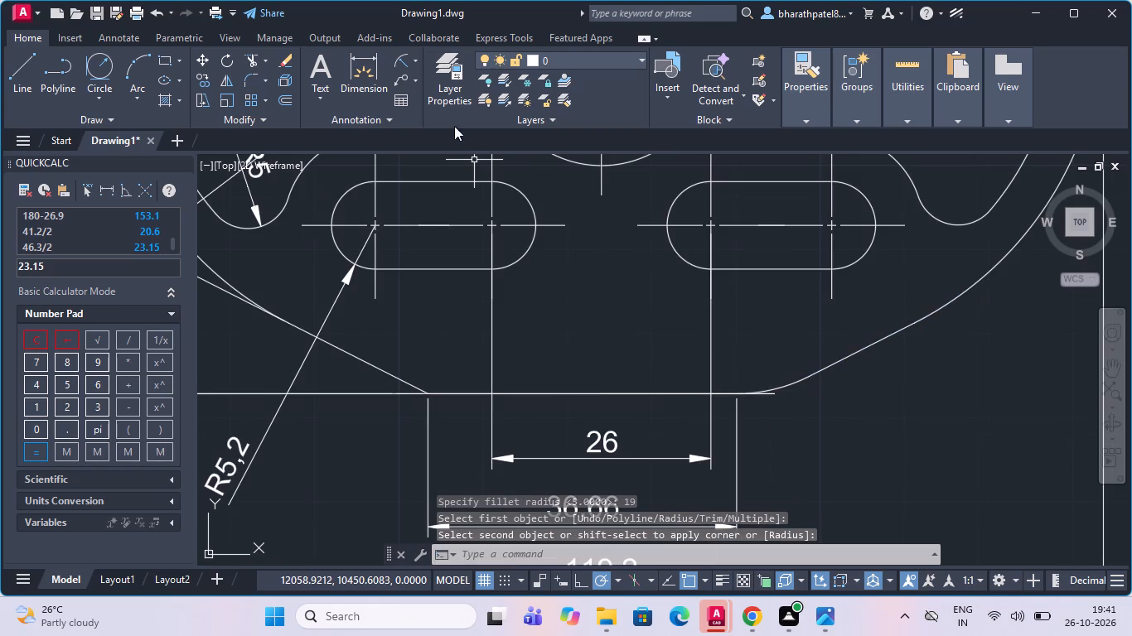
Fillet the corner between the left slanted edge and the flat bottom edge with the same radius of 19.
{"action": "left_click", "coordinate": [404, 62]}
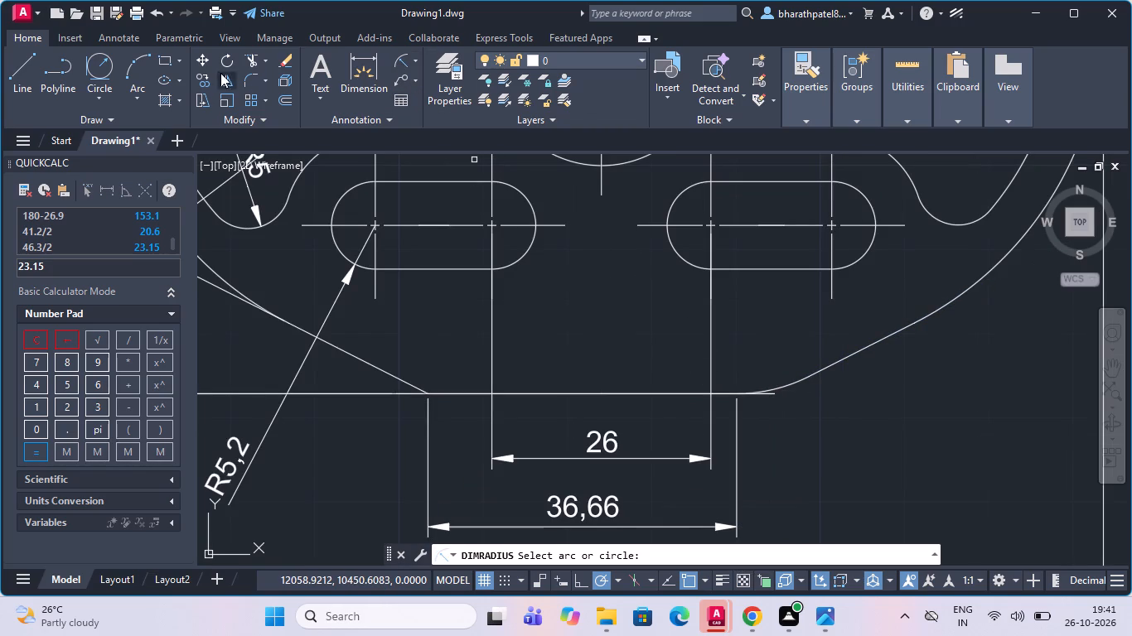
{"action": "left_click", "coordinate": [239, 75]}
{"action": "left_click", "coordinate": [244, 78]}
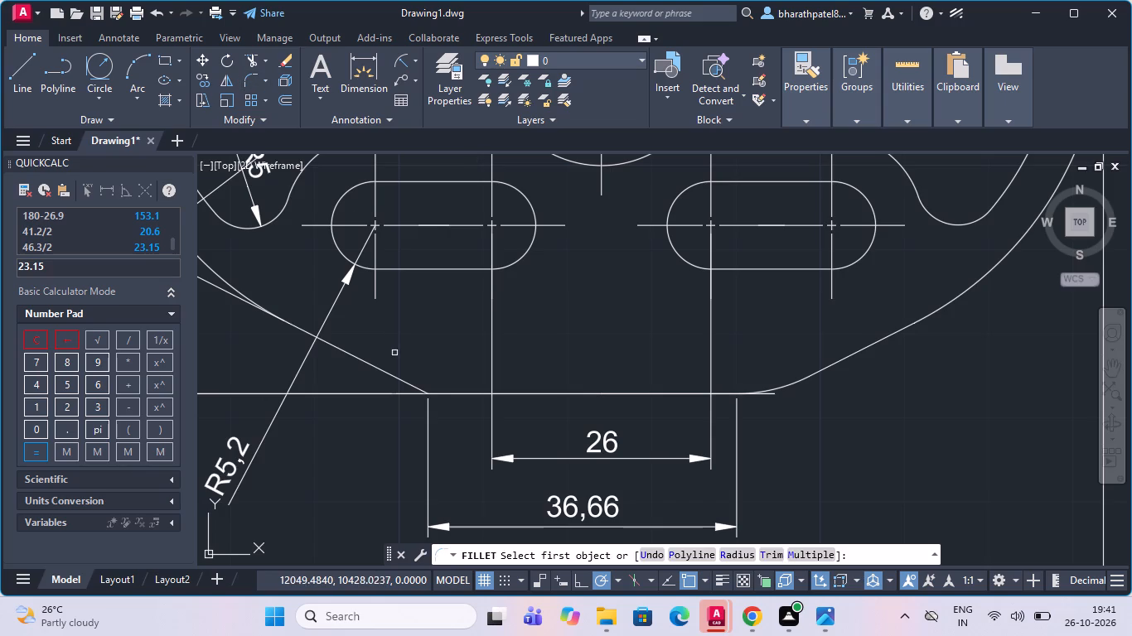
{"action": "left_click", "coordinate": [406, 383]}
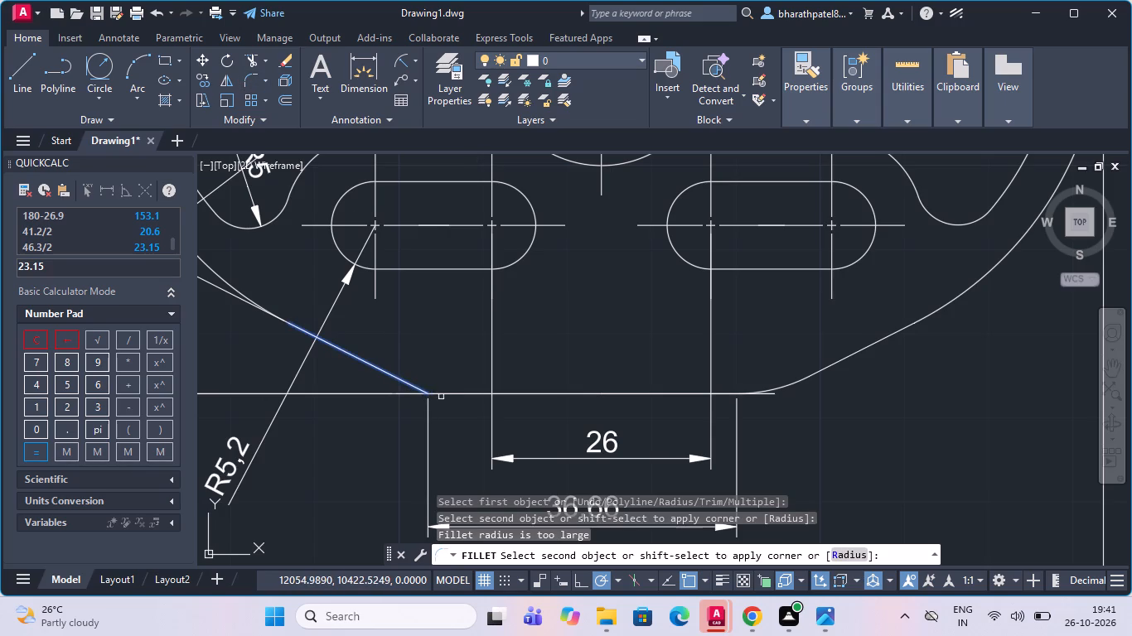
{"action": "left_click", "coordinate": [443, 394]}
Trim the leftover end of the flat bottom edge that extends past the left bottom fillet.
{"action": "scroll", "coordinate": [407, 397], "scroll_direction": "up", "scroll_amount": 1}
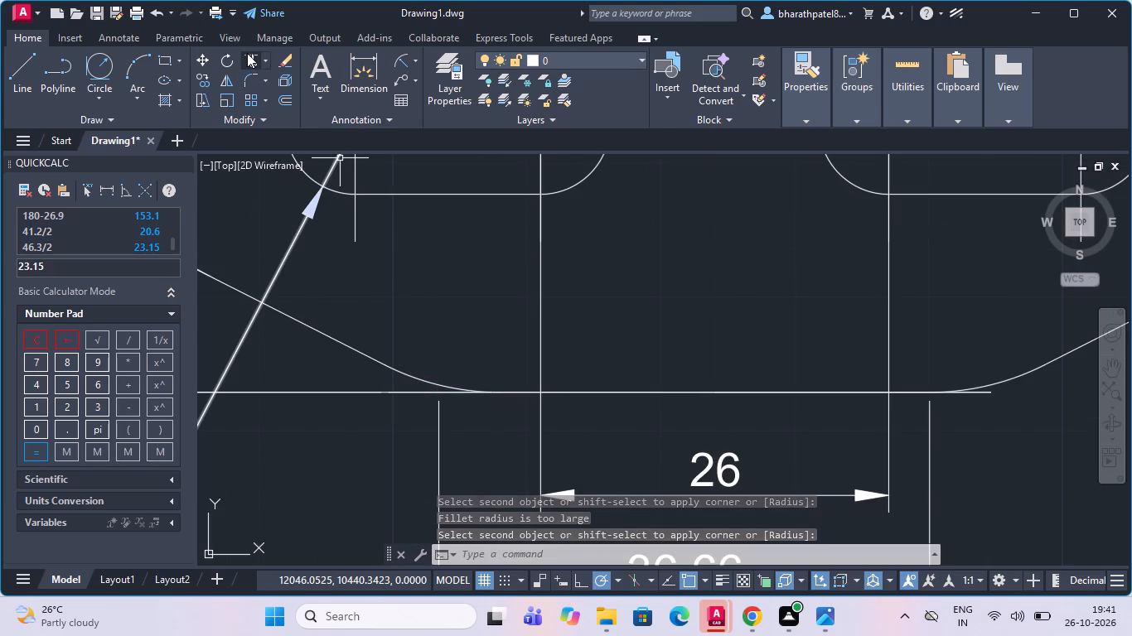
{"action": "left_click_drag", "start_coordinate": [247, 53], "coordinate": [251, 60]}
{"action": "left_click", "coordinate": [421, 393]}
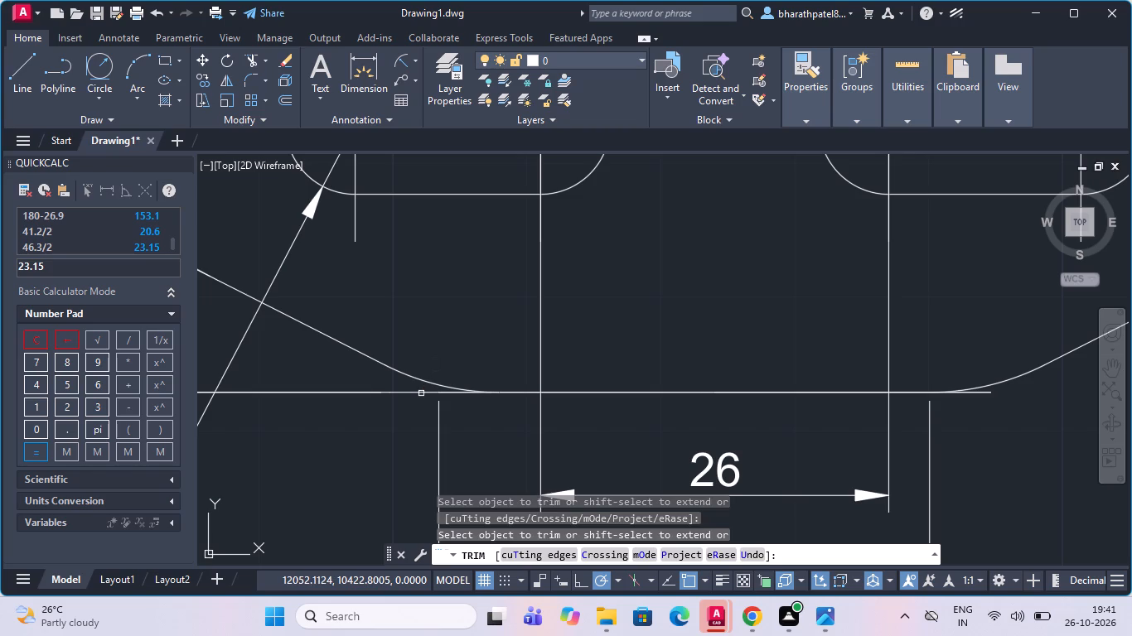
{"action": "left_click", "coordinate": [421, 393]}
{"action": "left_click", "coordinate": [421, 392]}
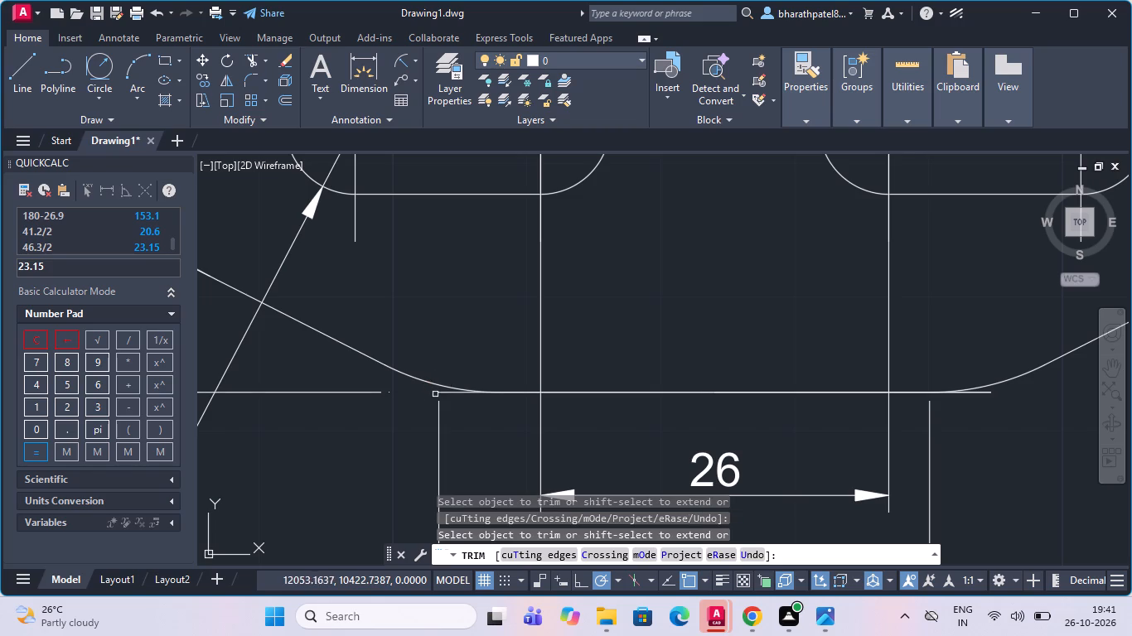
{"action": "left_click", "coordinate": [444, 393]}
{"action": "left_click", "coordinate": [441, 393]}
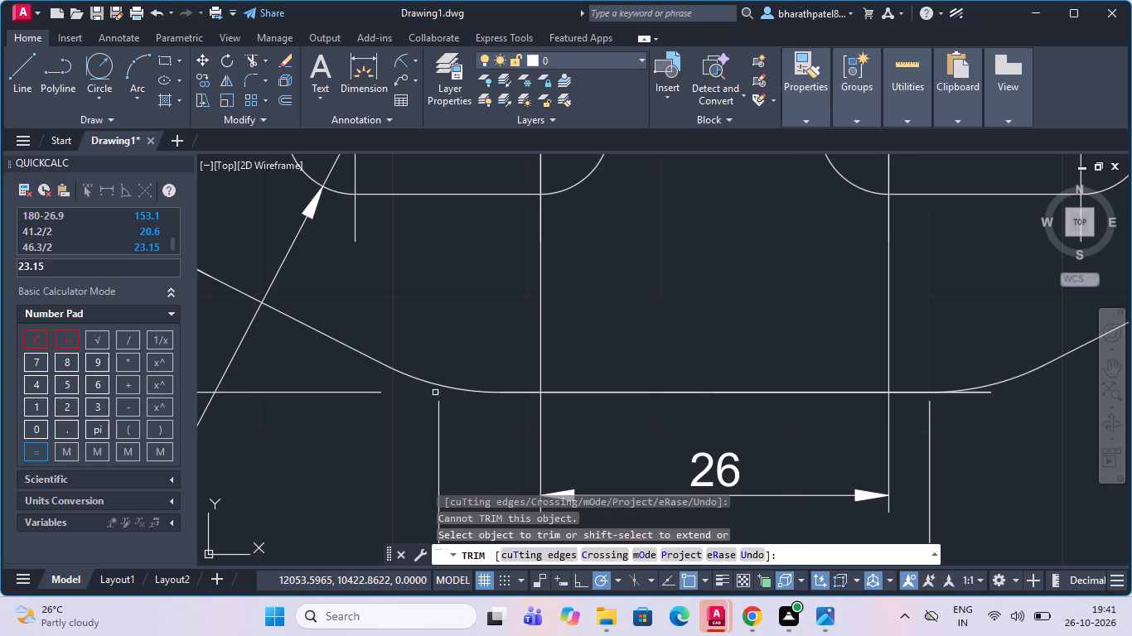
{"action": "left_click", "coordinate": [390, 393]}
Trim the leftover end of the flat bottom edge that extends past the right bottom fillet.
{"action": "scroll", "coordinate": [403, 402], "scroll_direction": "down", "scroll_amount": 4}
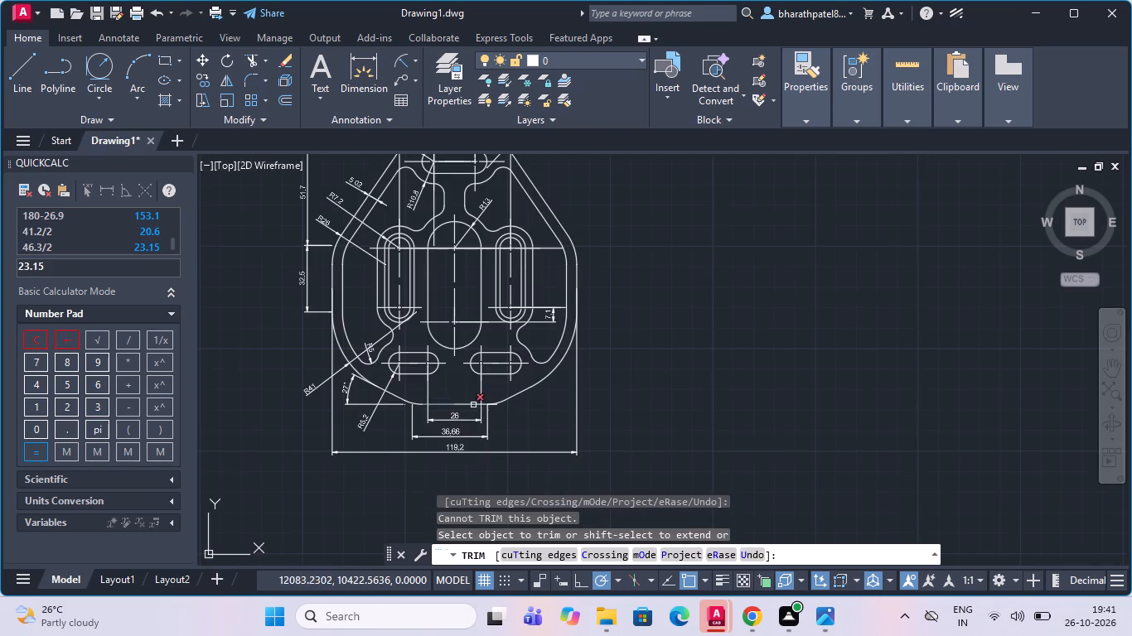
{"action": "scroll", "coordinate": [488, 395], "scroll_direction": "up", "scroll_amount": 4}
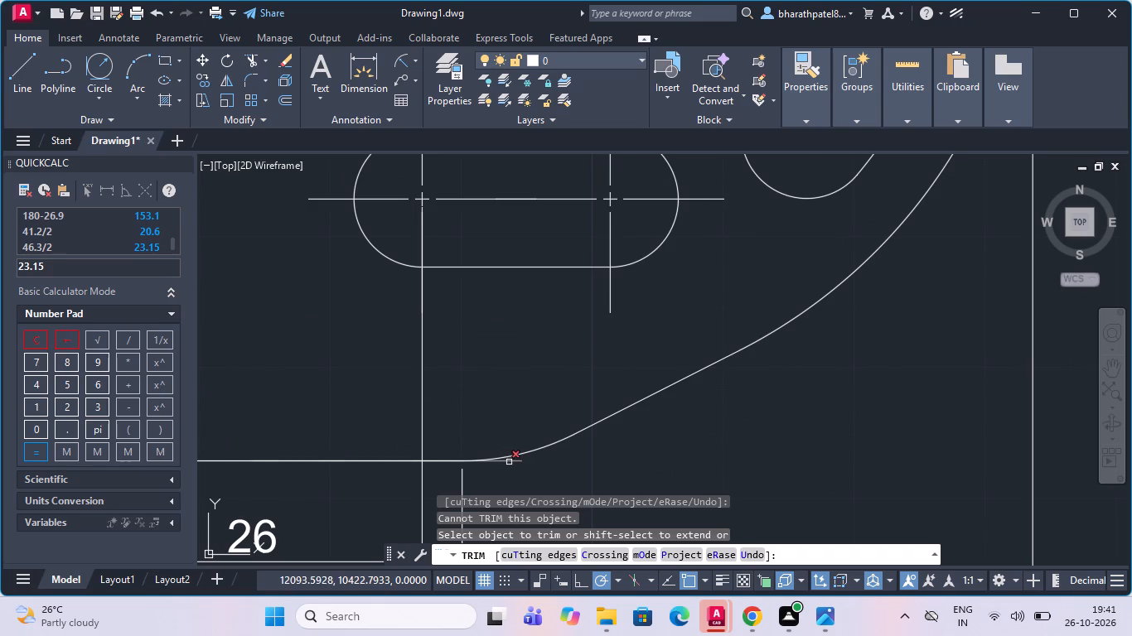
{"action": "left_click", "coordinate": [515, 460]}
{"action": "scroll", "coordinate": [515, 460], "scroll_direction": "up", "scroll_amount": 5}
{"action": "left_click", "coordinate": [514, 443]}
{"action": "left_click", "coordinate": [485, 482]}
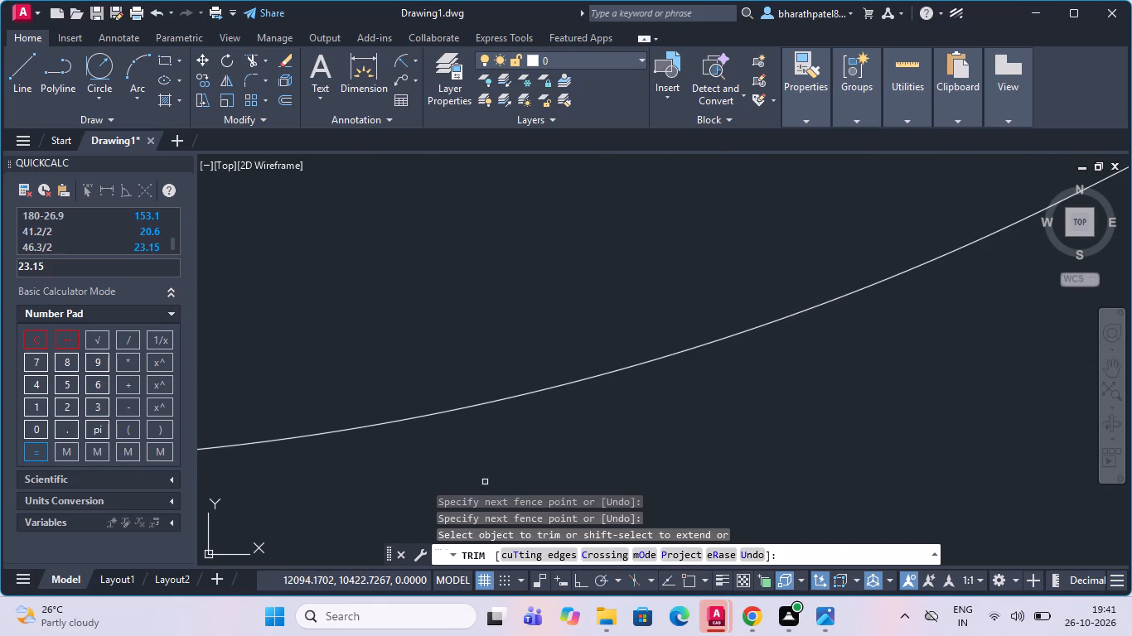
Add a radius dimension to the right bottom fillet arc, with its text outside the outline to the lower right.
{"action": "scroll", "coordinate": [546, 467], "scroll_direction": "down", "scroll_amount": 4}
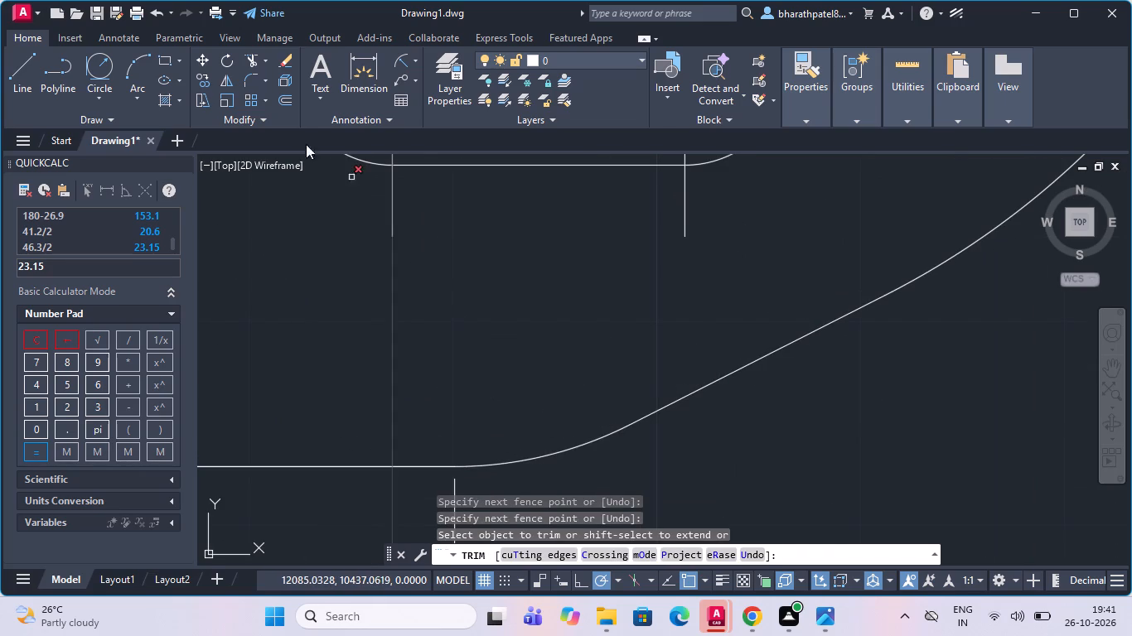
{"action": "left_click", "coordinate": [404, 60]}
{"action": "left_click", "coordinate": [542, 456]}
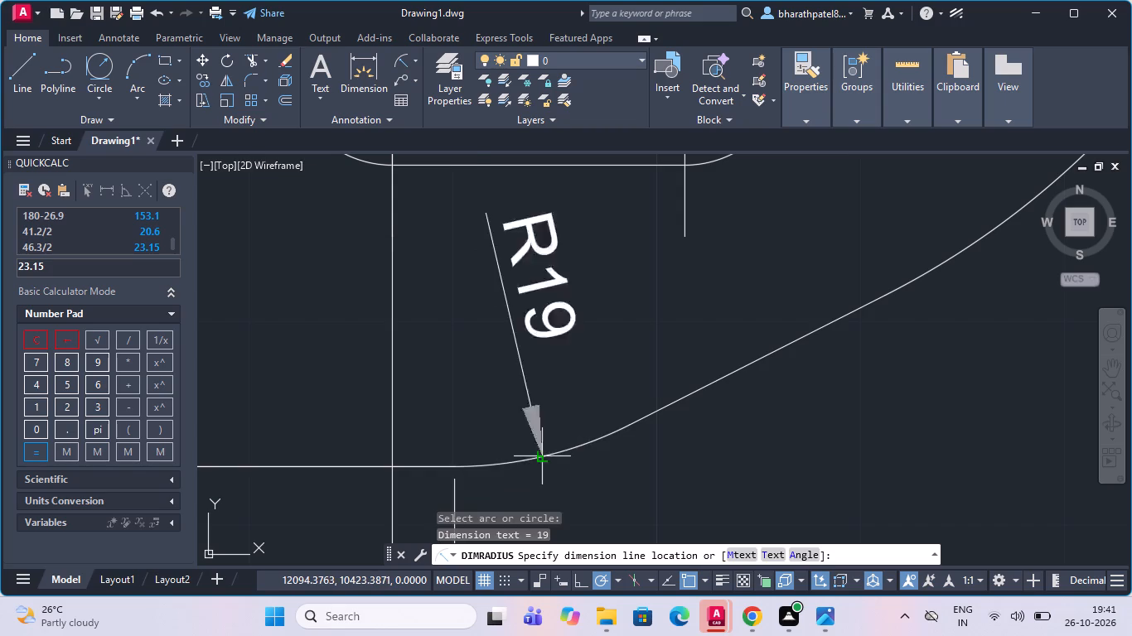
{"action": "scroll", "coordinate": [567, 484], "scroll_direction": "down", "scroll_amount": 4}
{"action": "scroll", "coordinate": [583, 420], "scroll_direction": "down", "scroll_amount": 3}
{"action": "scroll", "coordinate": [583, 453], "scroll_direction": "up", "scroll_amount": 5}
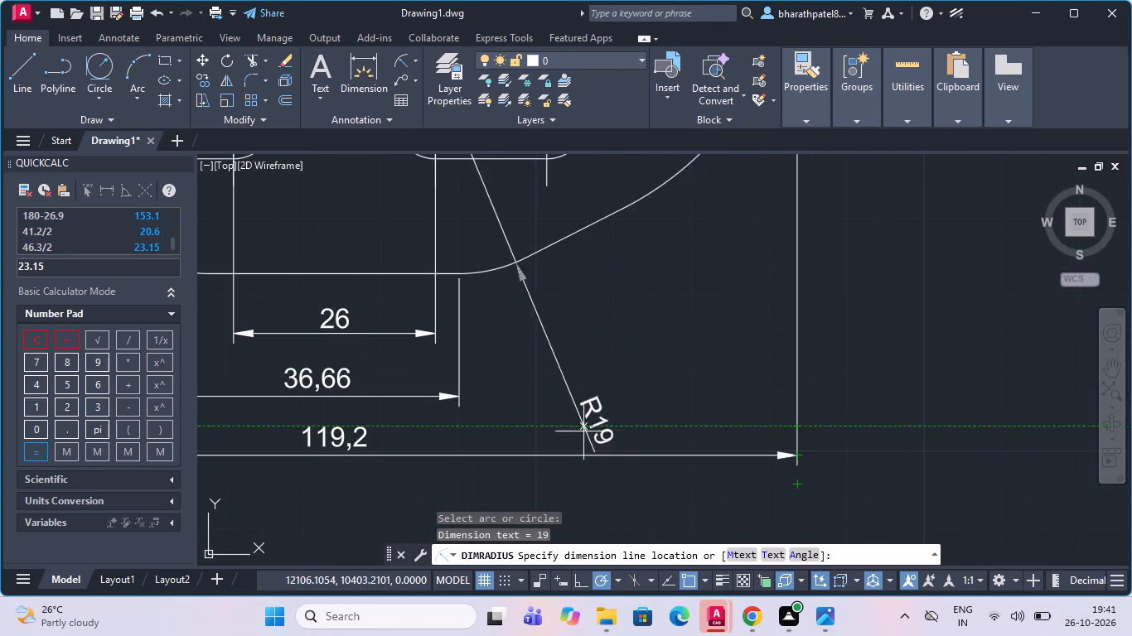
{"action": "left_click", "coordinate": [562, 333]}
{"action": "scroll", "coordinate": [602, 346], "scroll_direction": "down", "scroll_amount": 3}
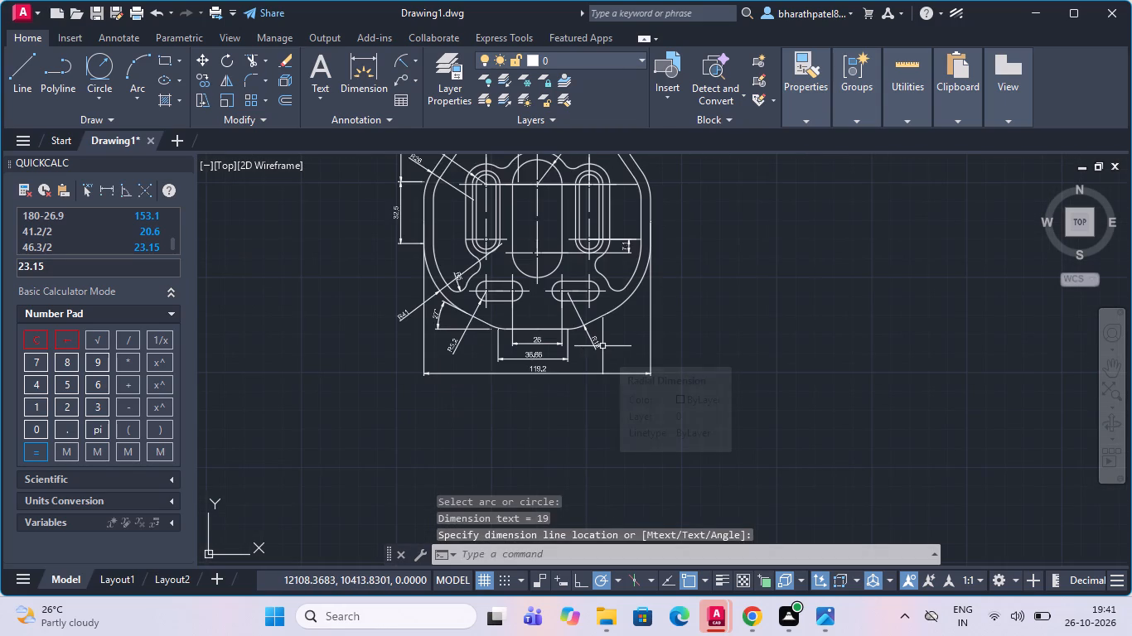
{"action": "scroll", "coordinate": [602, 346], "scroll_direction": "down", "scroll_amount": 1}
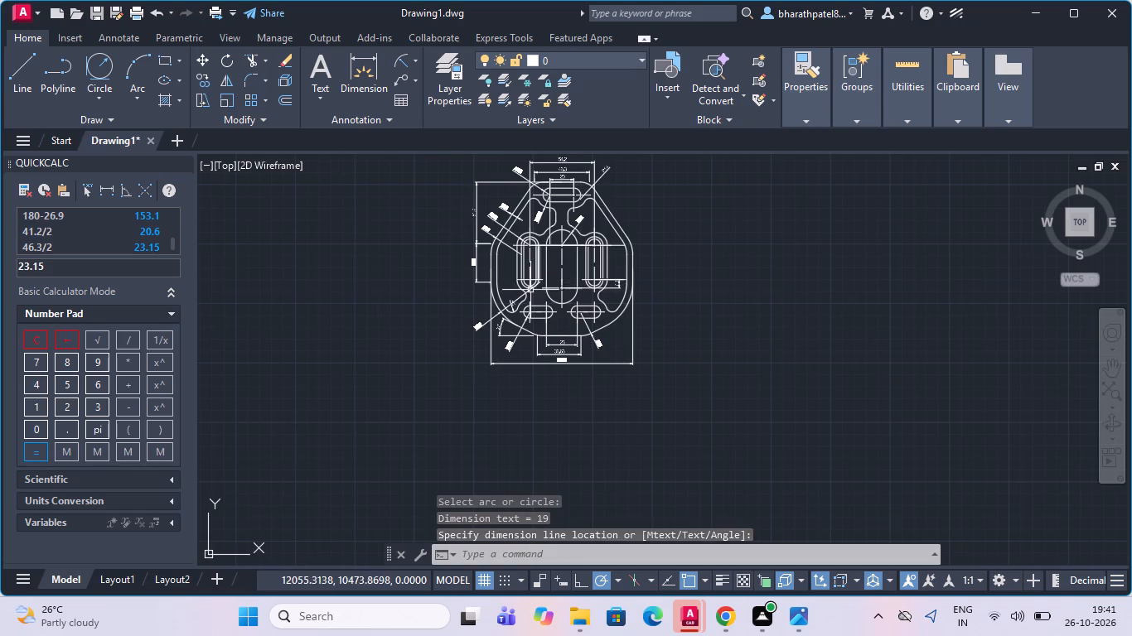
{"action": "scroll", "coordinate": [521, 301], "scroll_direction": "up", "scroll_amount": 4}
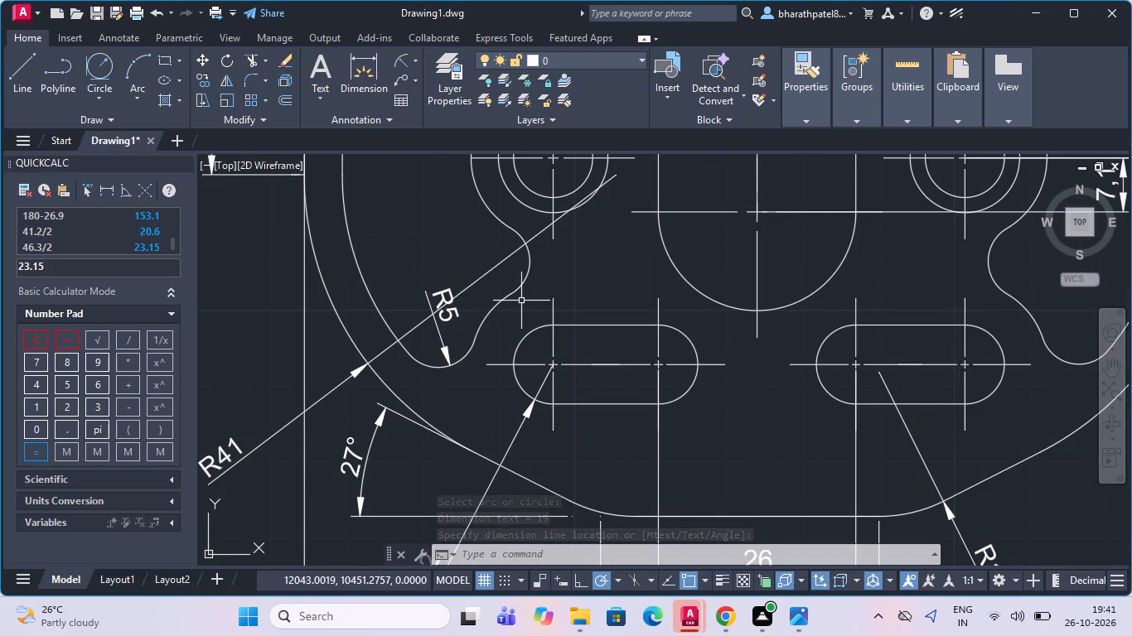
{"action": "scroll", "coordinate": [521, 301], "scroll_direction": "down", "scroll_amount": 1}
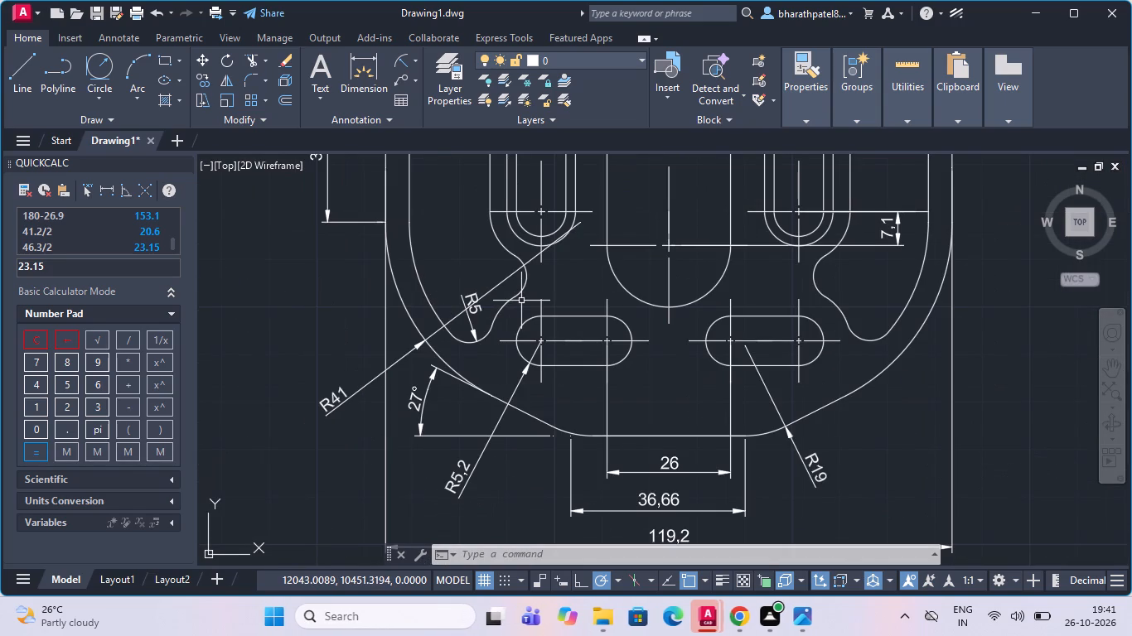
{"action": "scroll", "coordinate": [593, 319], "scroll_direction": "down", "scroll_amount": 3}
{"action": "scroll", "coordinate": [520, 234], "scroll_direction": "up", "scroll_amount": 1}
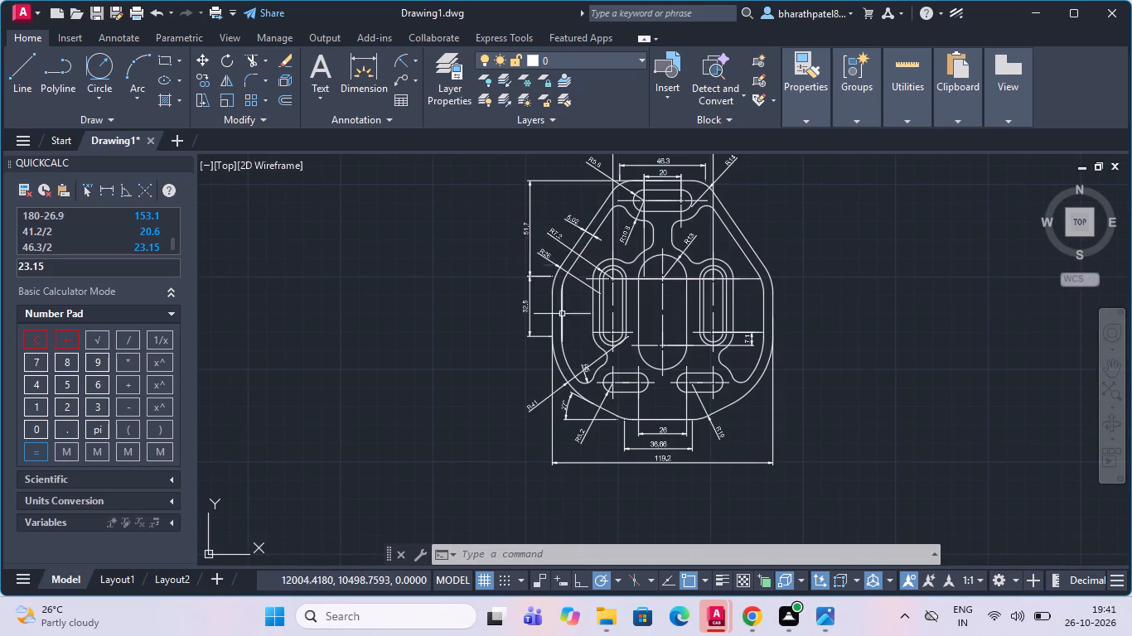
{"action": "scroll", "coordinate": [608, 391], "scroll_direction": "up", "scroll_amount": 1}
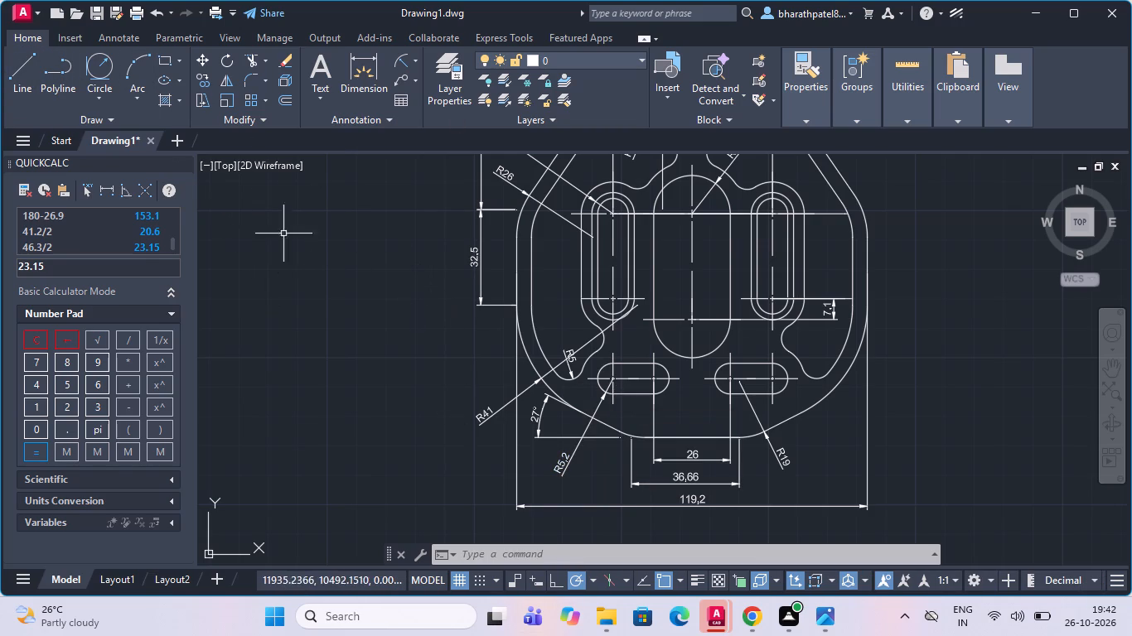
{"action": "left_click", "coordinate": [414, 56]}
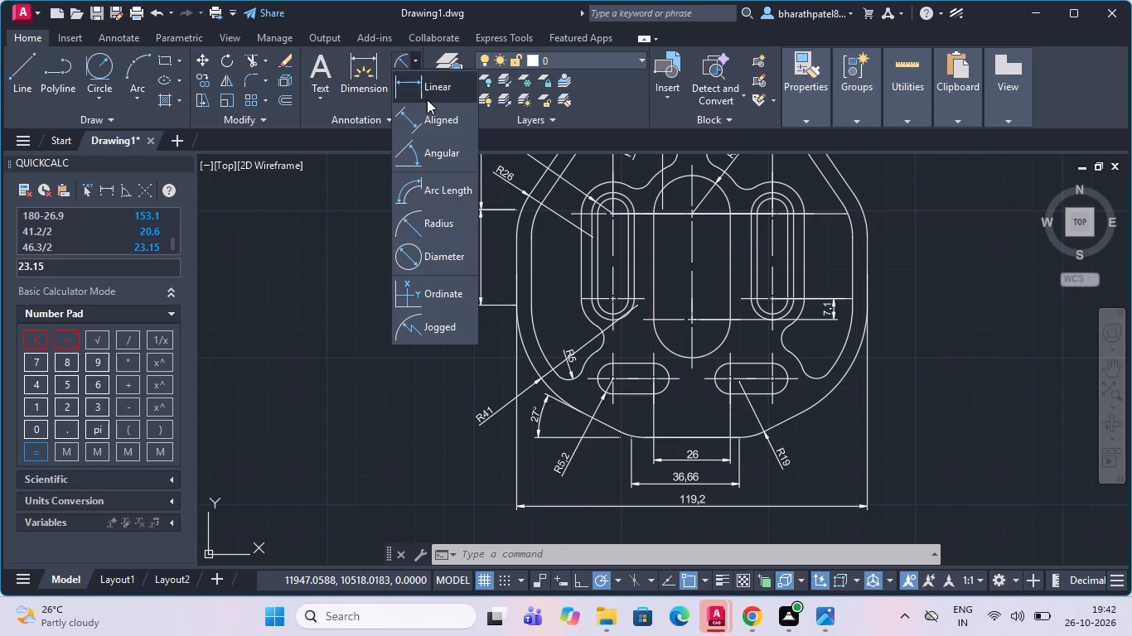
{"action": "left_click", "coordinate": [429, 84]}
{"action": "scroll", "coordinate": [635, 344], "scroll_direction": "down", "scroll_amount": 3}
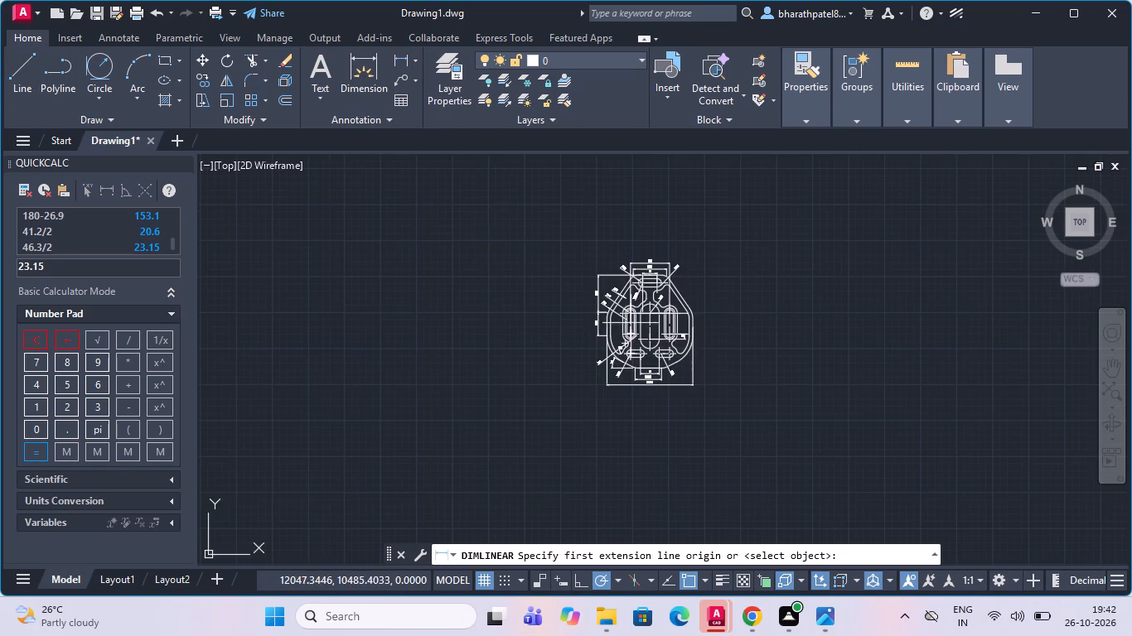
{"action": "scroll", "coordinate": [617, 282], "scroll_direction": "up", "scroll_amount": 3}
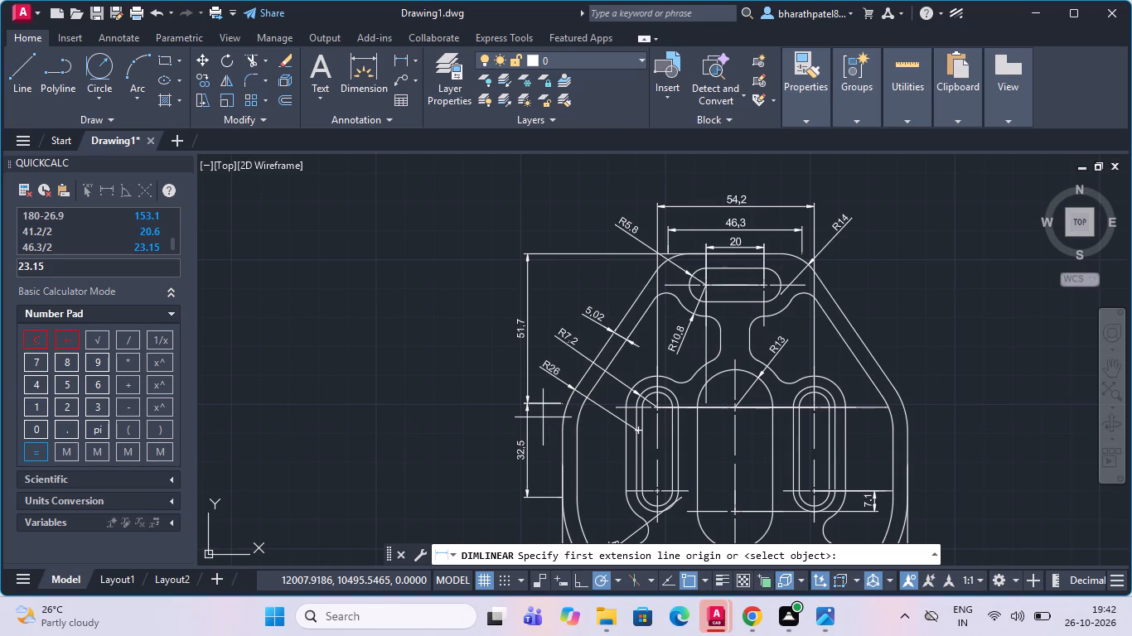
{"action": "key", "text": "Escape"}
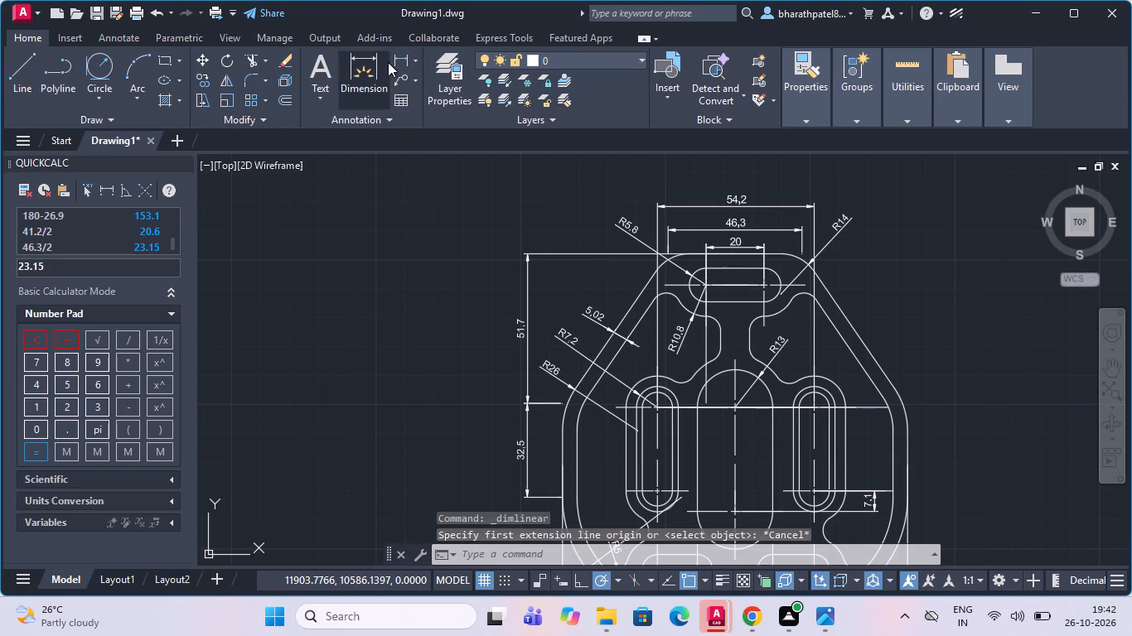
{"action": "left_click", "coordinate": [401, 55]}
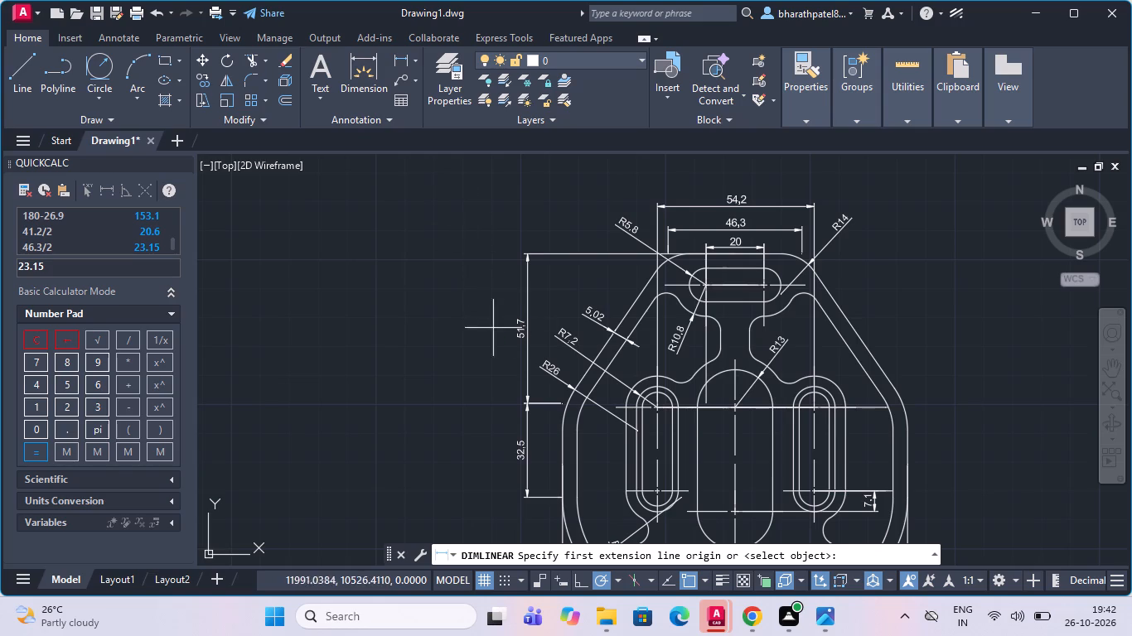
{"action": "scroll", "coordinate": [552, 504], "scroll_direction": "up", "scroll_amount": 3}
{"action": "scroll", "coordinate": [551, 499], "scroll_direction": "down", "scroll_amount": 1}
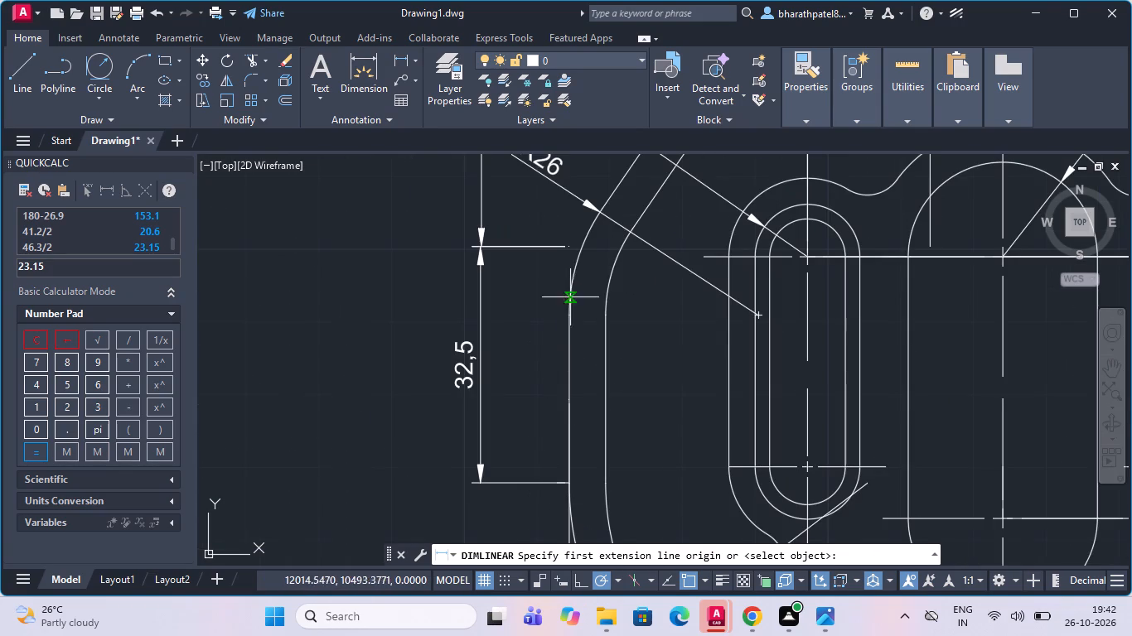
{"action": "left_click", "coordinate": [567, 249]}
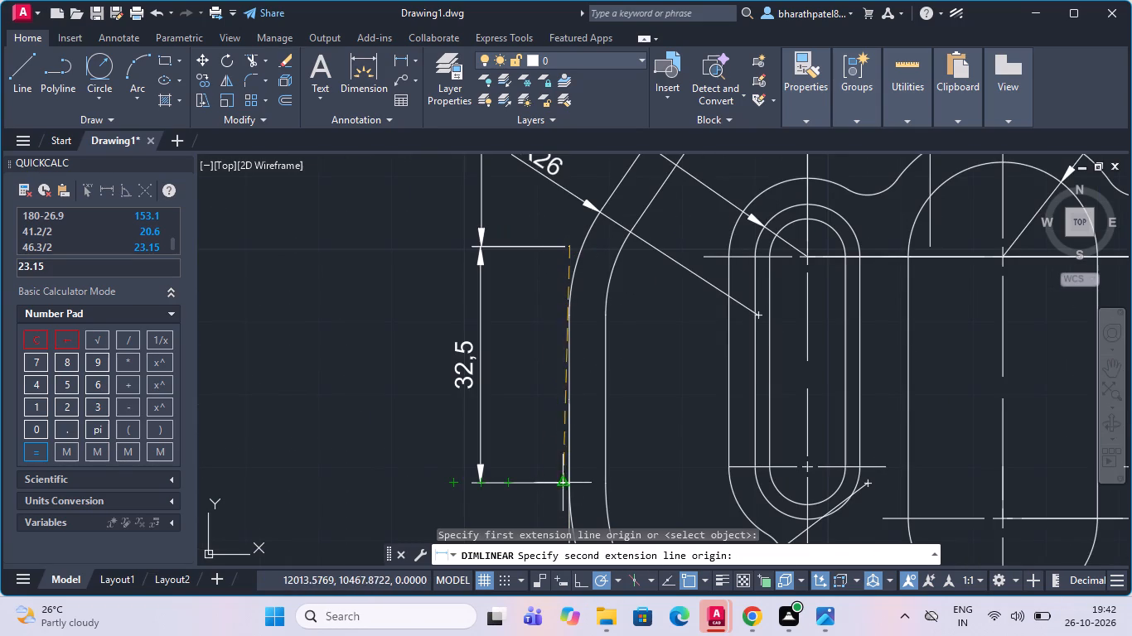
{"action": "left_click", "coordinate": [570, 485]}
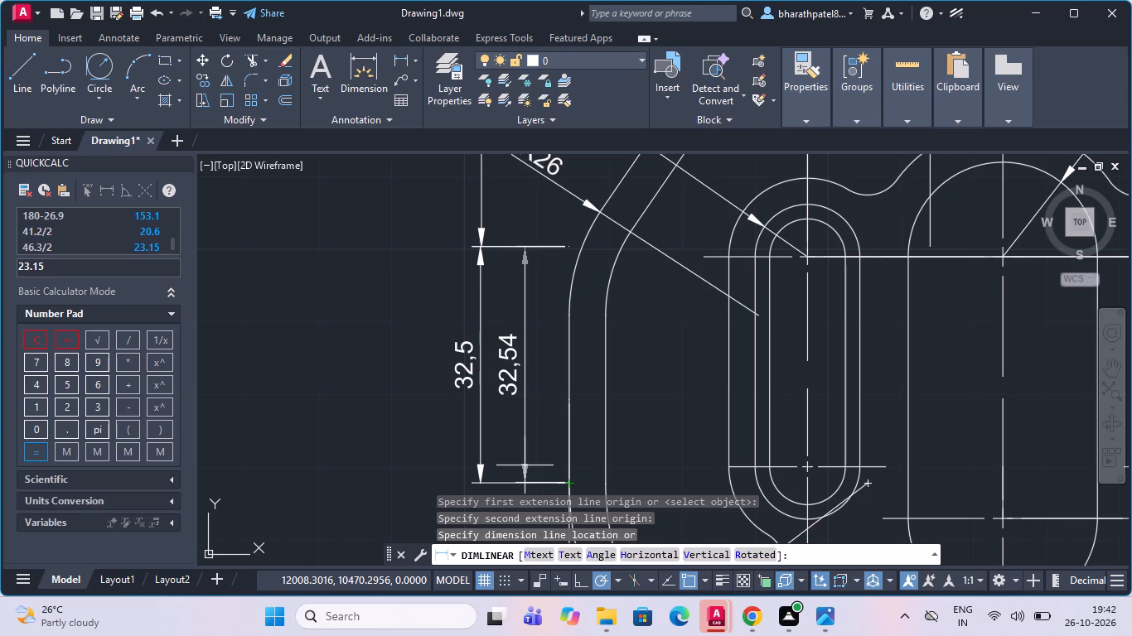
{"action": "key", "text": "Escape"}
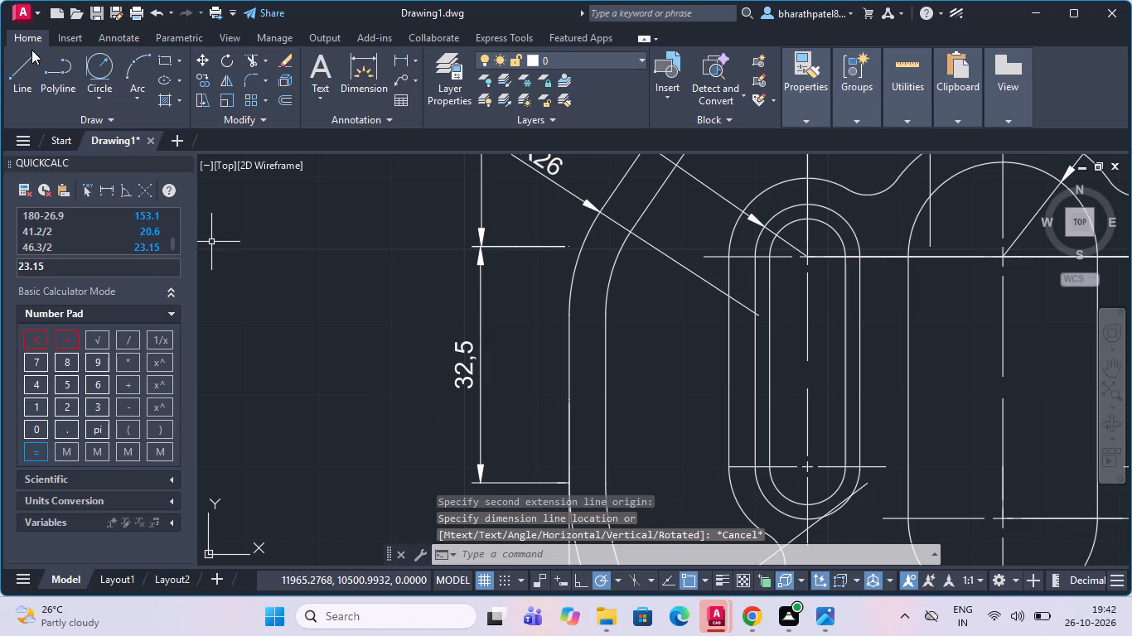
Draw a line joining the plate-side ends of the upper and lower extension lines of the 32,5 dimension at the left edge.
{"action": "left_click", "coordinate": [24, 65]}
{"action": "left_click", "coordinate": [400, 51]}
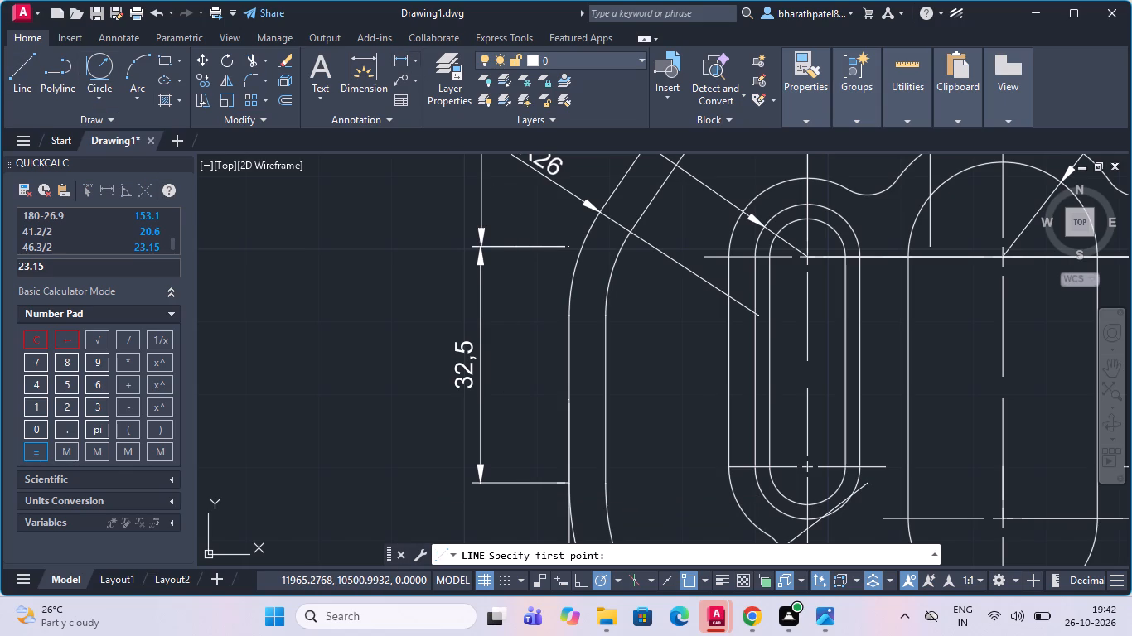
{"action": "scroll", "coordinate": [530, 253], "scroll_direction": "up", "scroll_amount": 3}
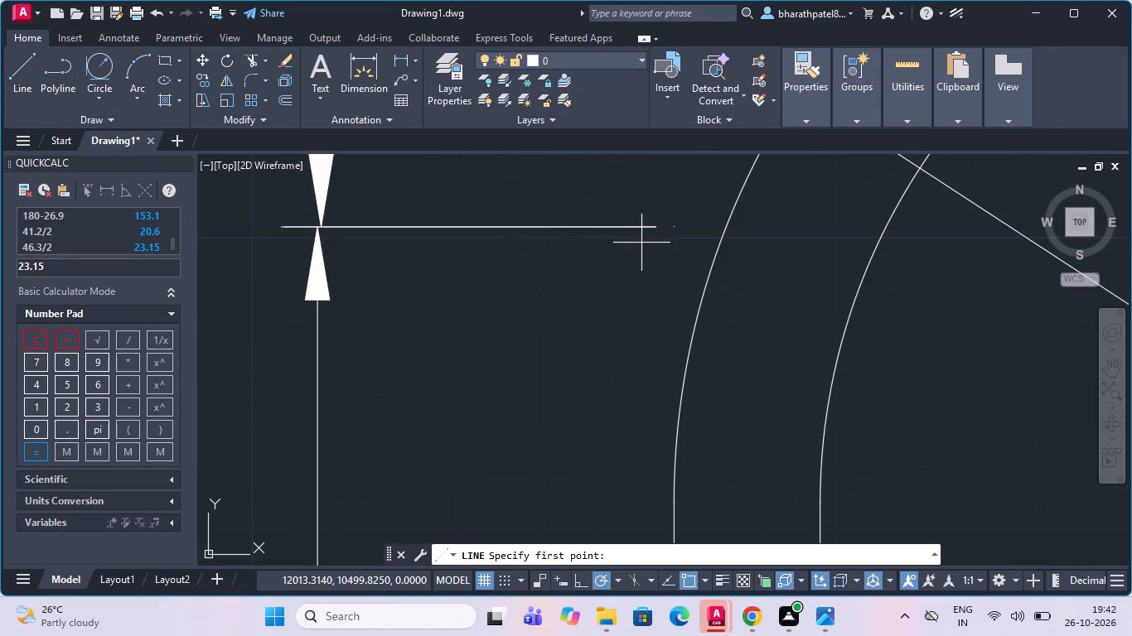
{"action": "left_click", "coordinate": [659, 229]}
{"action": "scroll", "coordinate": [659, 229], "scroll_direction": "down", "scroll_amount": 3}
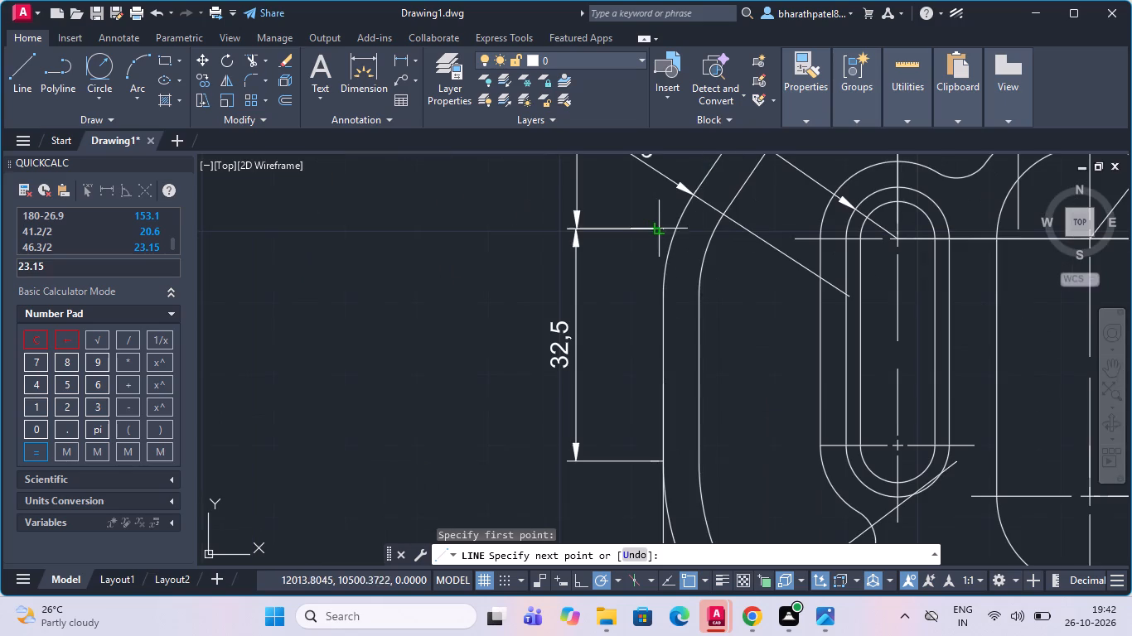
{"action": "scroll", "coordinate": [658, 449], "scroll_direction": "up", "scroll_amount": 5}
{"action": "scroll", "coordinate": [657, 491], "scroll_direction": "down", "scroll_amount": 3}
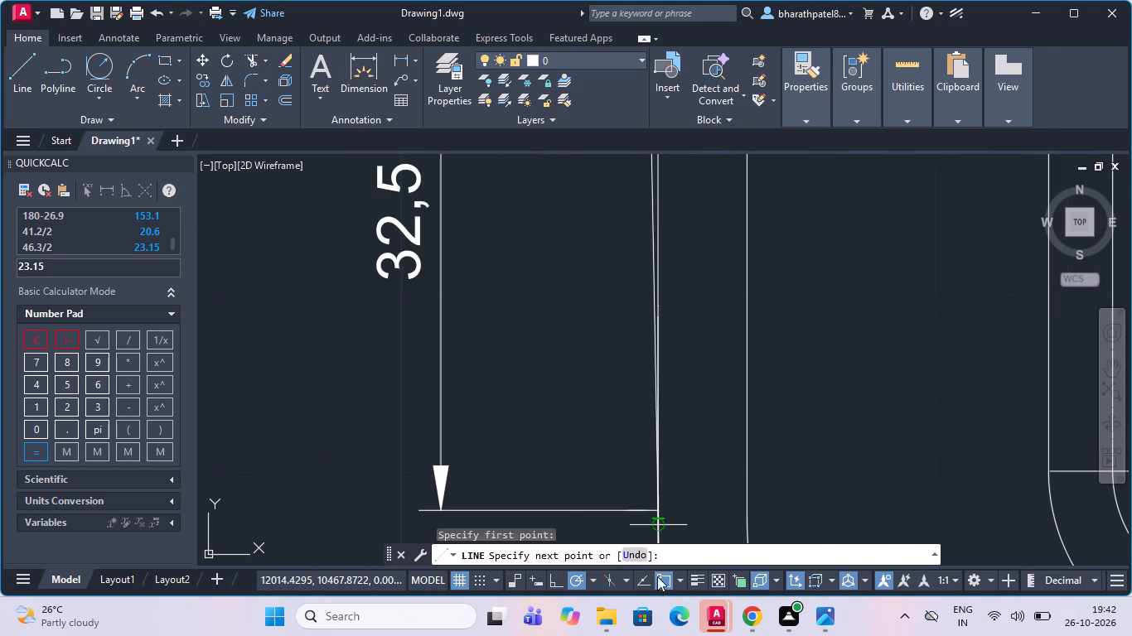
{"action": "scroll", "coordinate": [651, 566], "scroll_direction": "up", "scroll_amount": 4}
{"action": "scroll", "coordinate": [659, 425], "scroll_direction": "down", "scroll_amount": 2}
{"action": "scroll", "coordinate": [659, 475], "scroll_direction": "up", "scroll_amount": 2}
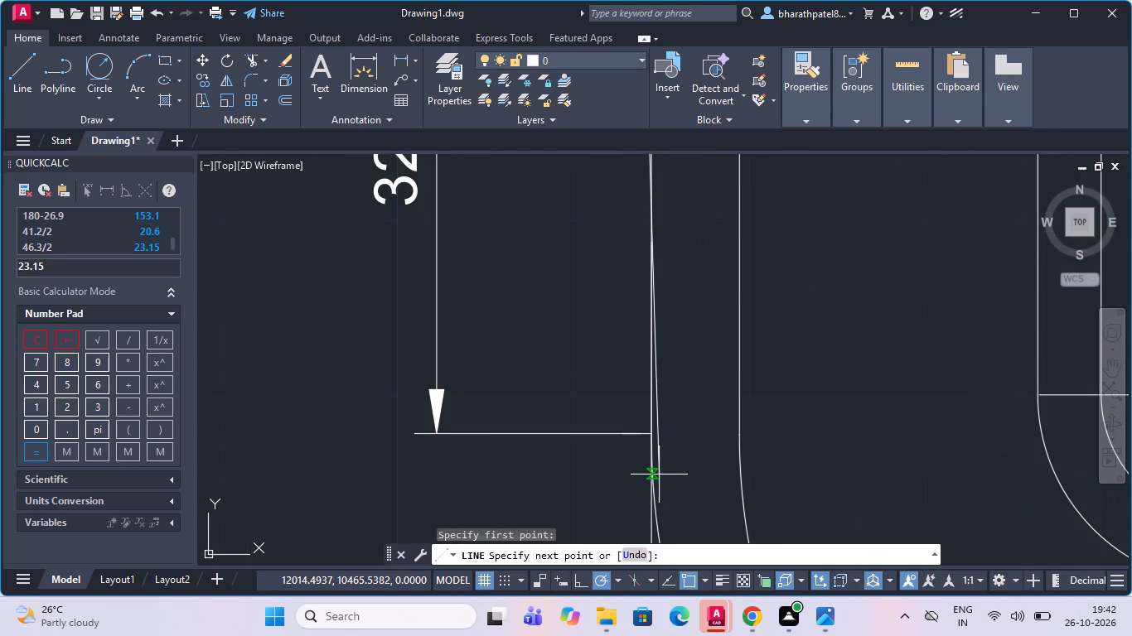
{"action": "left_click", "coordinate": [651, 436]}
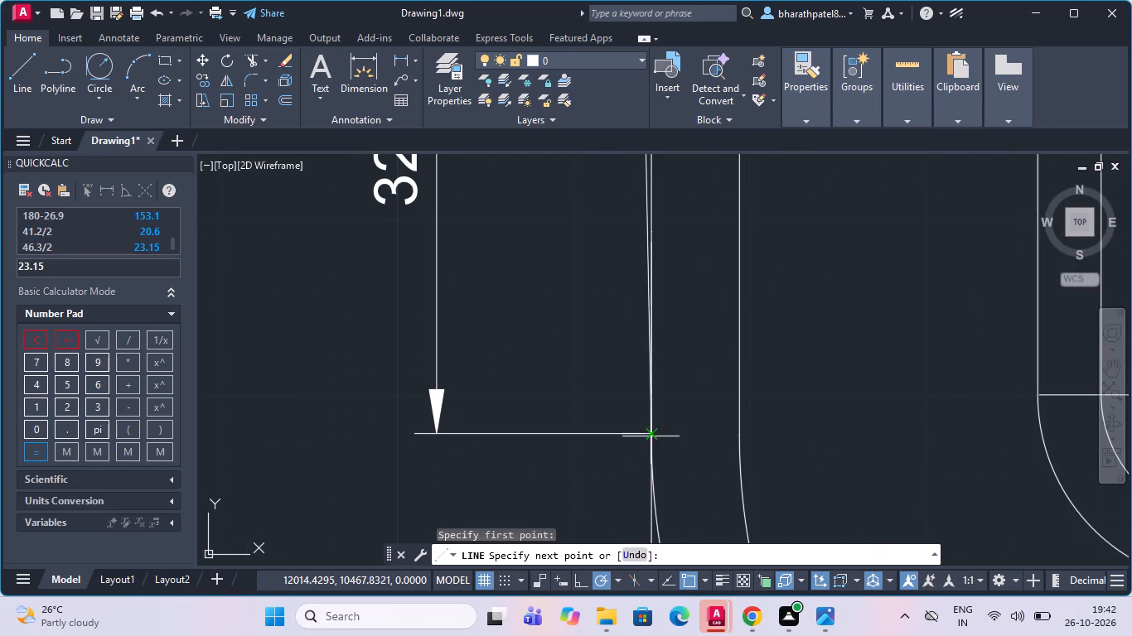
{"action": "key", "text": "Escape"}
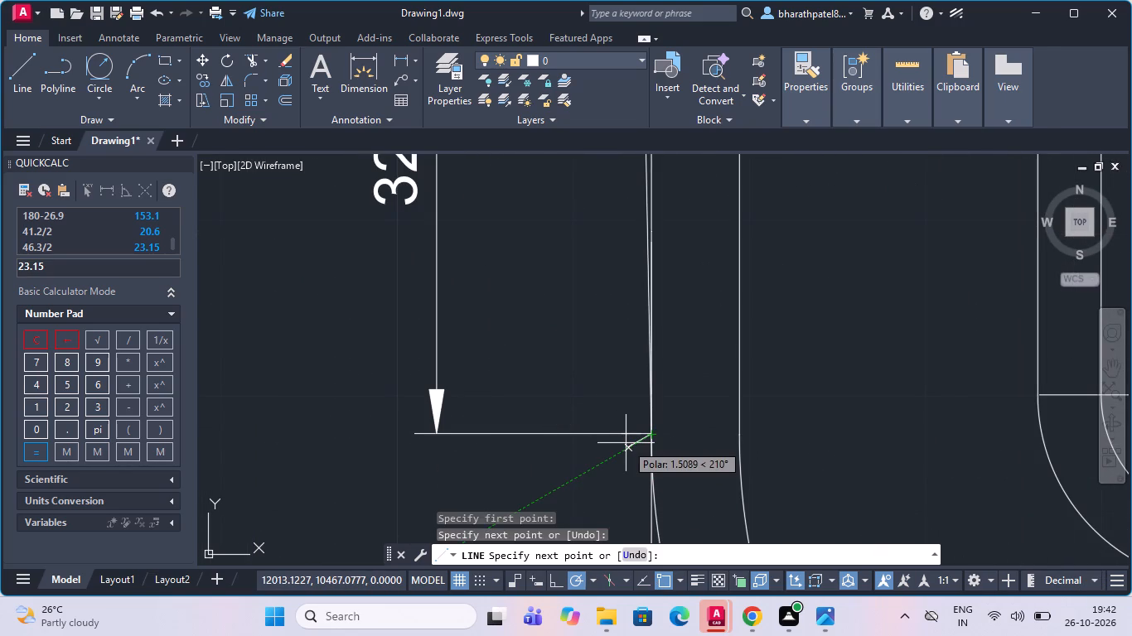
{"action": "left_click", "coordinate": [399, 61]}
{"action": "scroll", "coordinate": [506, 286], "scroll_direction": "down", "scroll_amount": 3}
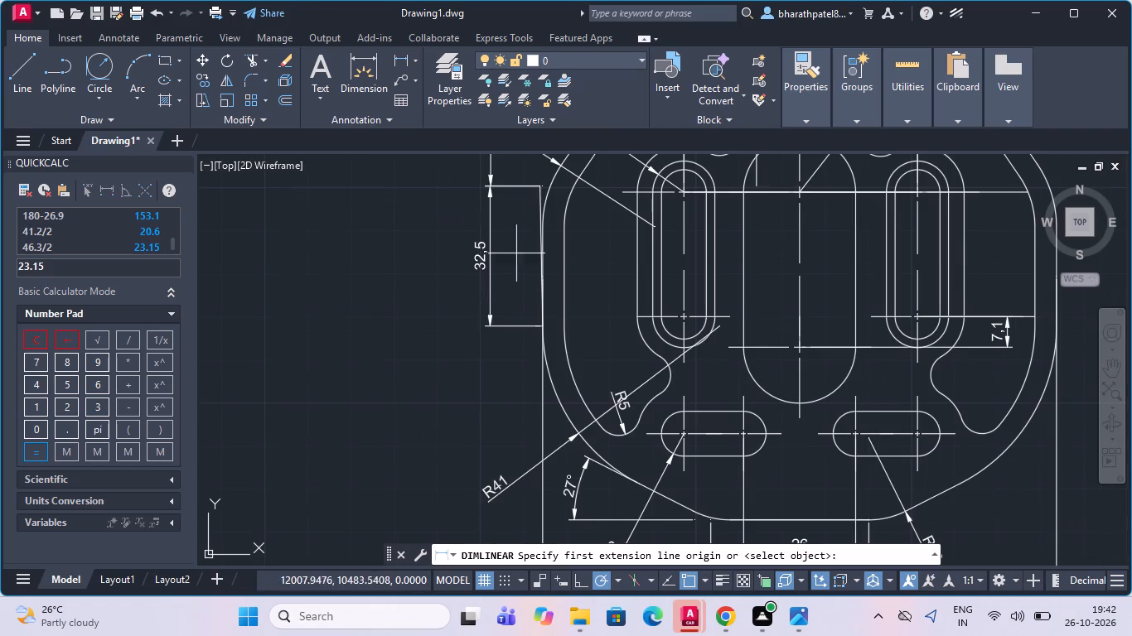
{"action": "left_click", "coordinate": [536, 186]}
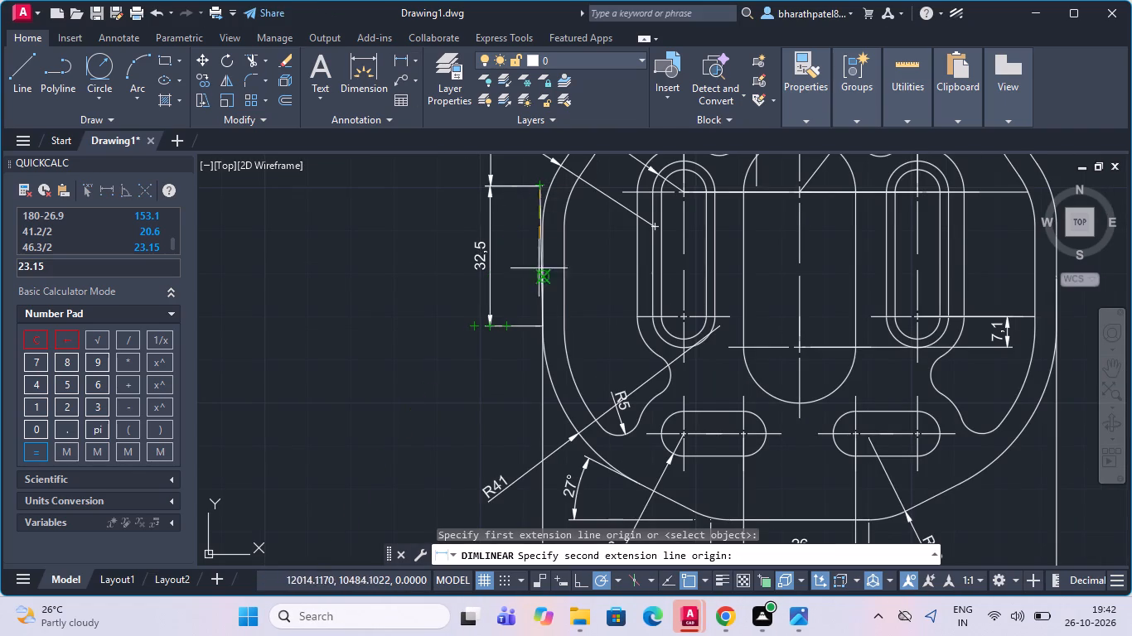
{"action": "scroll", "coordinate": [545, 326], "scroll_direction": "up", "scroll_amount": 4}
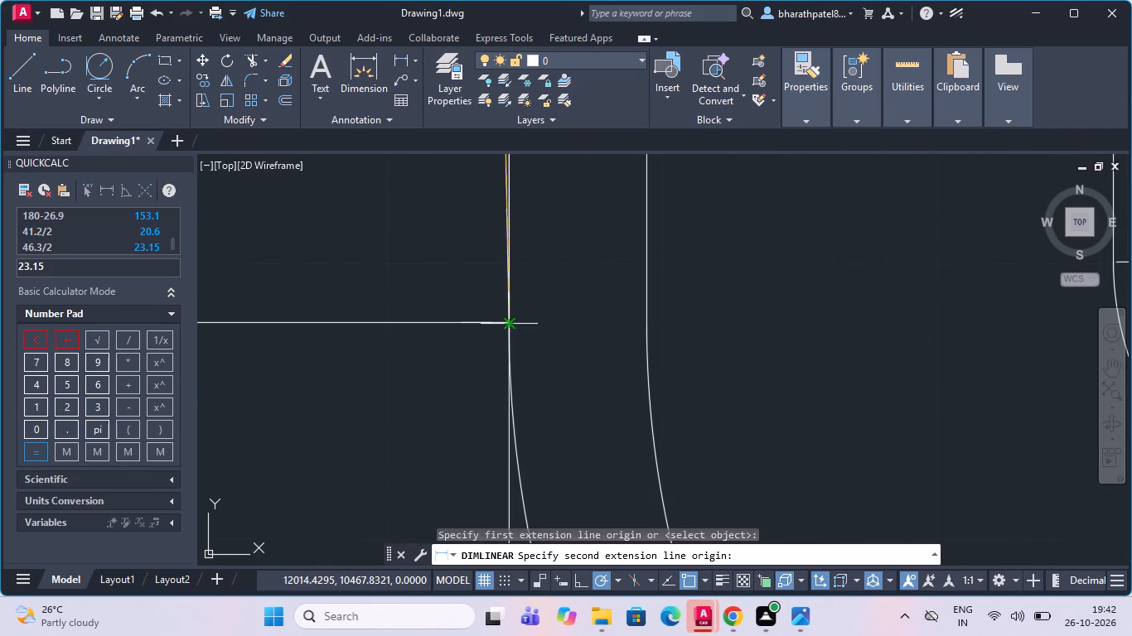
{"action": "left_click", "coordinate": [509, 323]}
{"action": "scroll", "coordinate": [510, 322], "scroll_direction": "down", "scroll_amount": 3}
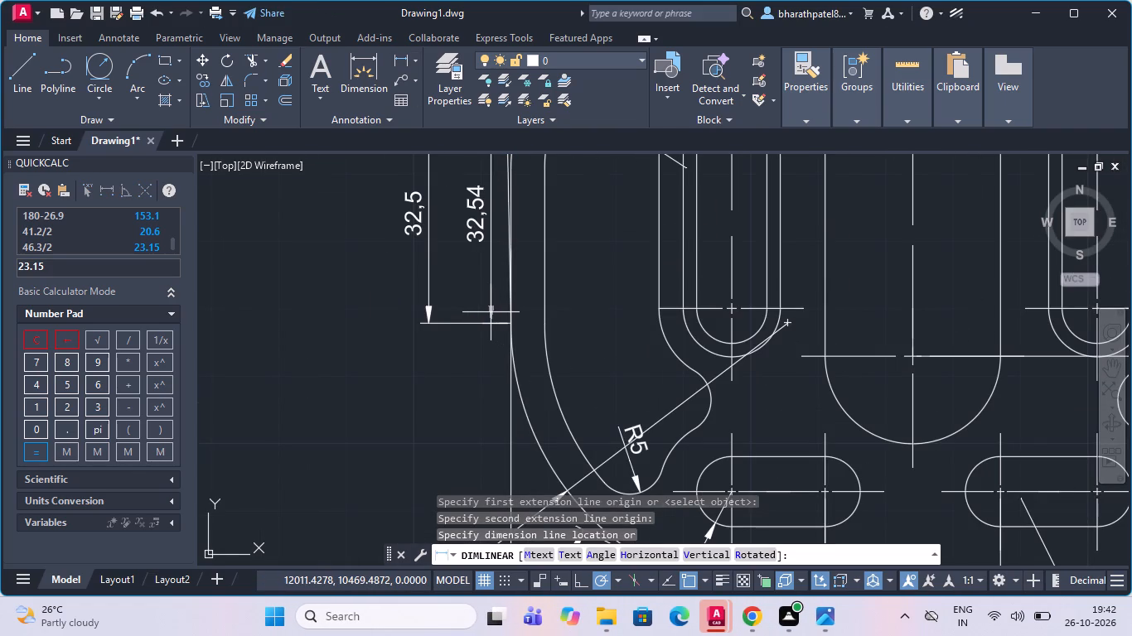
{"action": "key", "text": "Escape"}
Add a vertical linear dimension from the plate's top edge to the upper end of the 32,5 dimension, placed outside the existing 51,7 dimension.
{"action": "scroll", "coordinate": [491, 312], "scroll_direction": "down", "scroll_amount": 3}
{"action": "scroll", "coordinate": [459, 231], "scroll_direction": "up", "scroll_amount": 2}
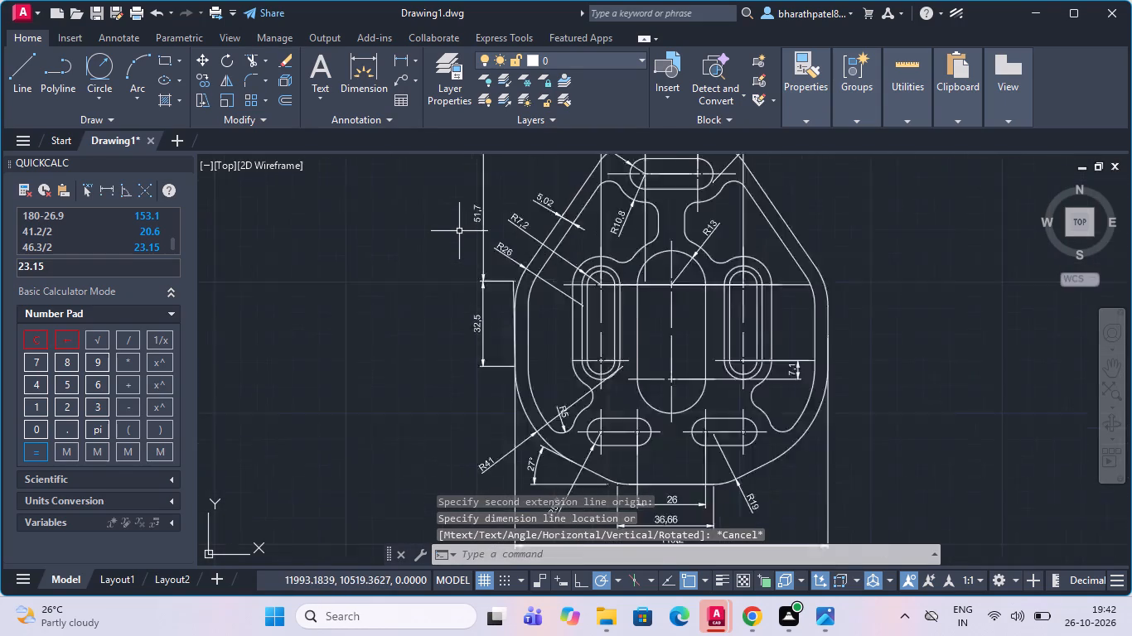
{"action": "scroll", "coordinate": [459, 231], "scroll_direction": "up", "scroll_amount": 1}
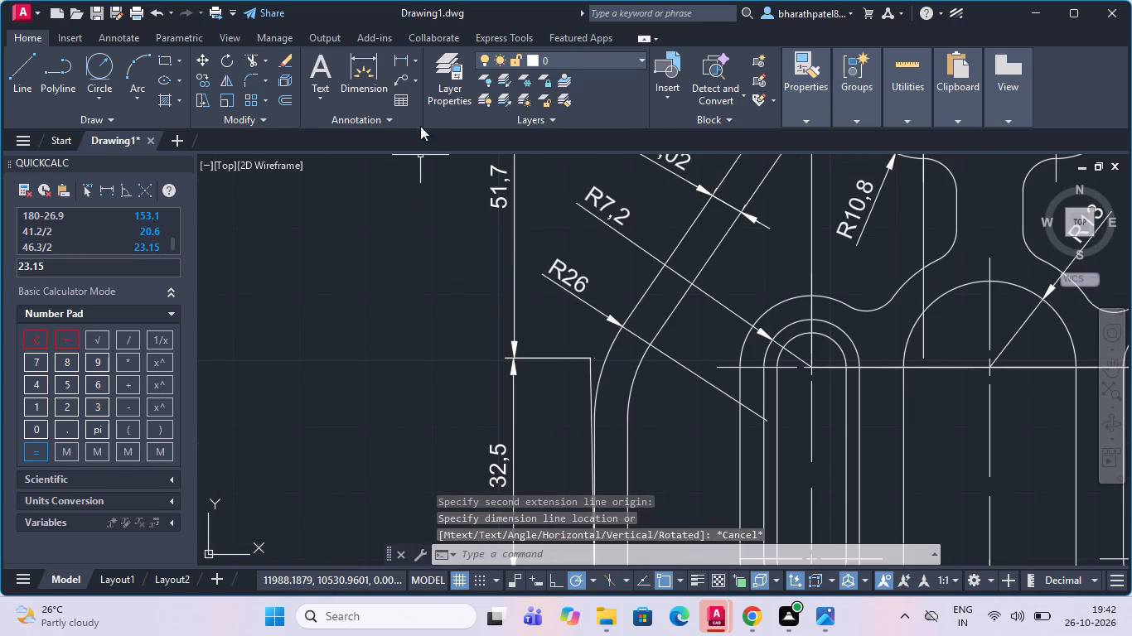
{"action": "left_click", "coordinate": [403, 55]}
{"action": "scroll", "coordinate": [606, 393], "scroll_direction": "down", "scroll_amount": 2}
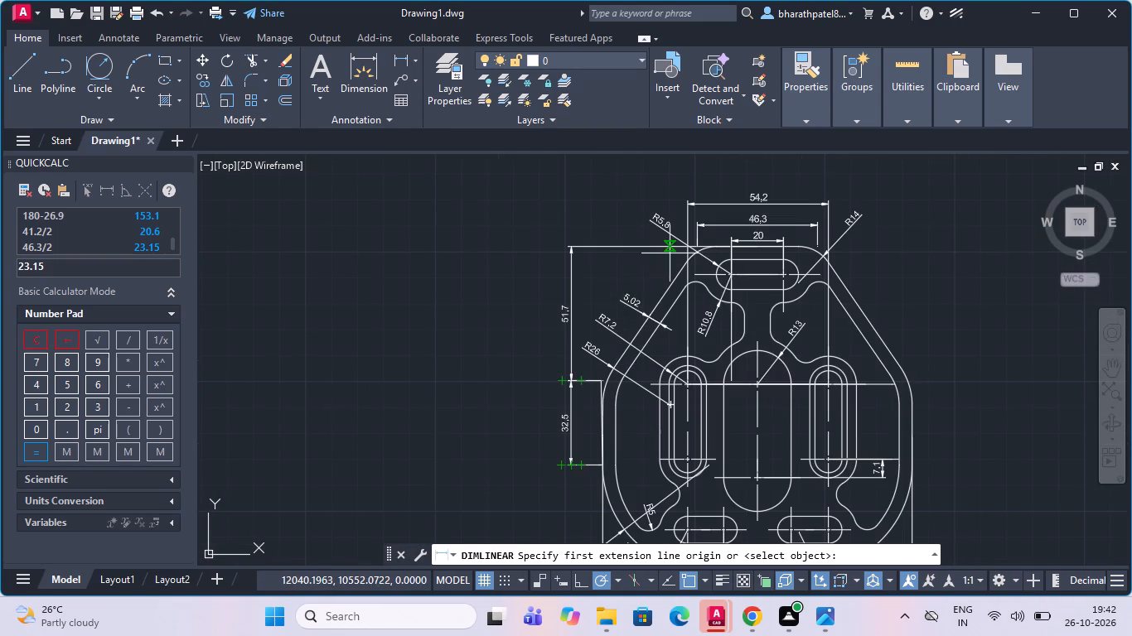
{"action": "scroll", "coordinate": [675, 245], "scroll_direction": "up", "scroll_amount": 5}
{"action": "left_click", "coordinate": [780, 267]}
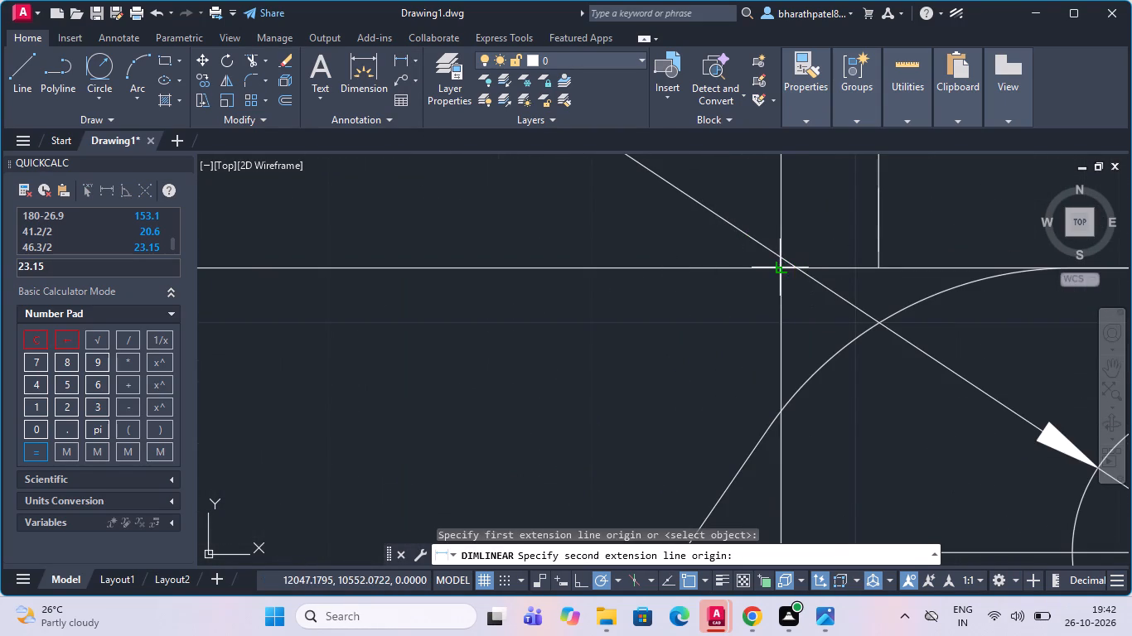
{"action": "scroll", "coordinate": [776, 267], "scroll_direction": "down", "scroll_amount": 4}
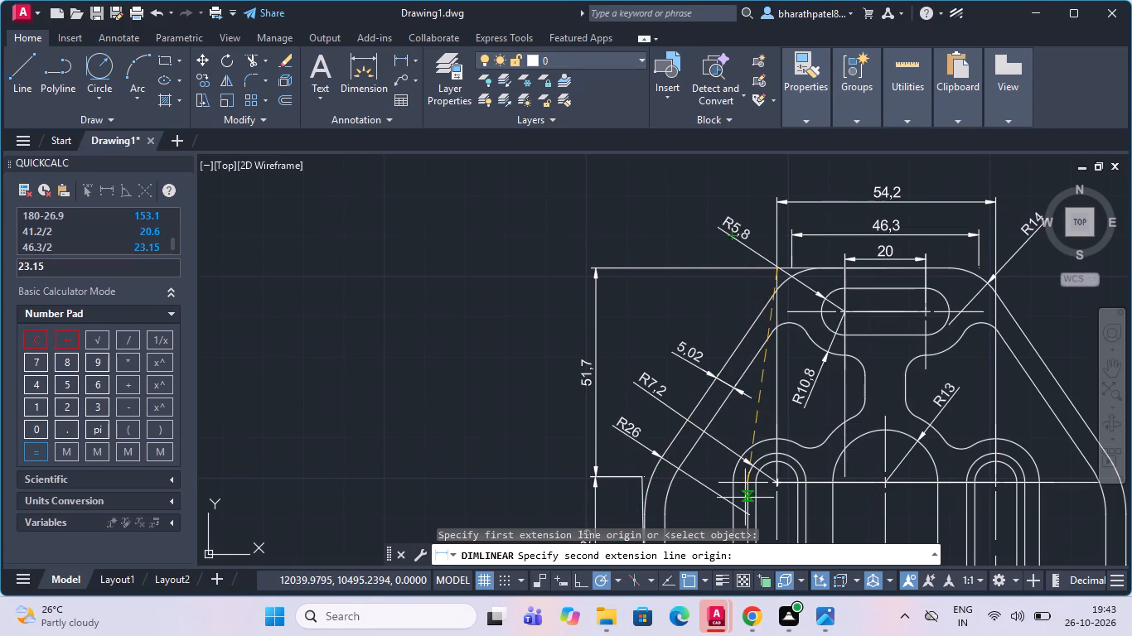
{"action": "scroll", "coordinate": [745, 492], "scroll_direction": "up", "scroll_amount": 3}
{"action": "scroll", "coordinate": [739, 487], "scroll_direction": "down", "scroll_amount": 2}
{"action": "scroll", "coordinate": [470, 464], "scroll_direction": "up", "scroll_amount": 4}
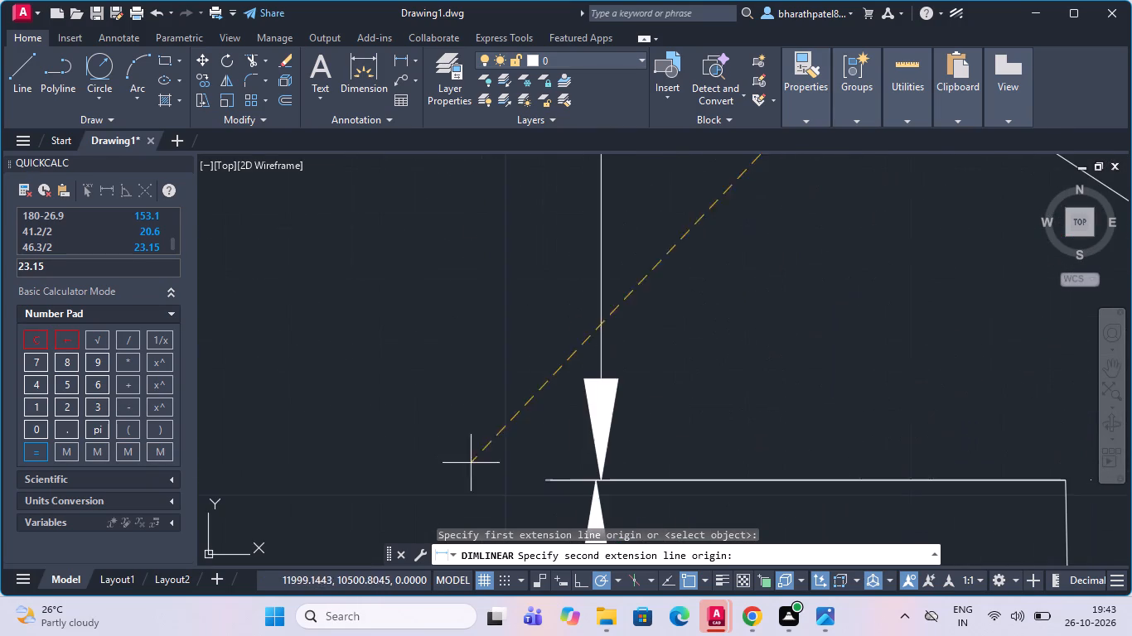
{"action": "left_click", "coordinate": [1063, 480]}
{"action": "scroll", "coordinate": [1059, 479], "scroll_direction": "down", "scroll_amount": 3}
{"action": "scroll", "coordinate": [788, 451], "scroll_direction": "down", "scroll_amount": 2}
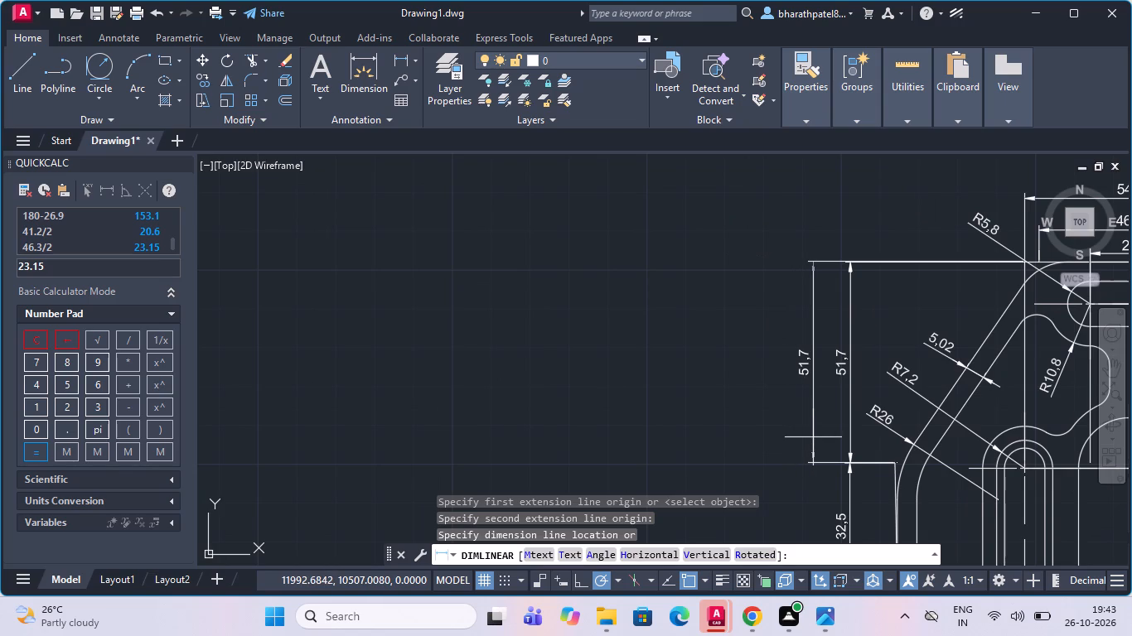
{"action": "left_click", "coordinate": [813, 437]}
Delete the original inner 51,7 dimension beside the plate's upper left side.
{"action": "left_click", "coordinate": [849, 435]}
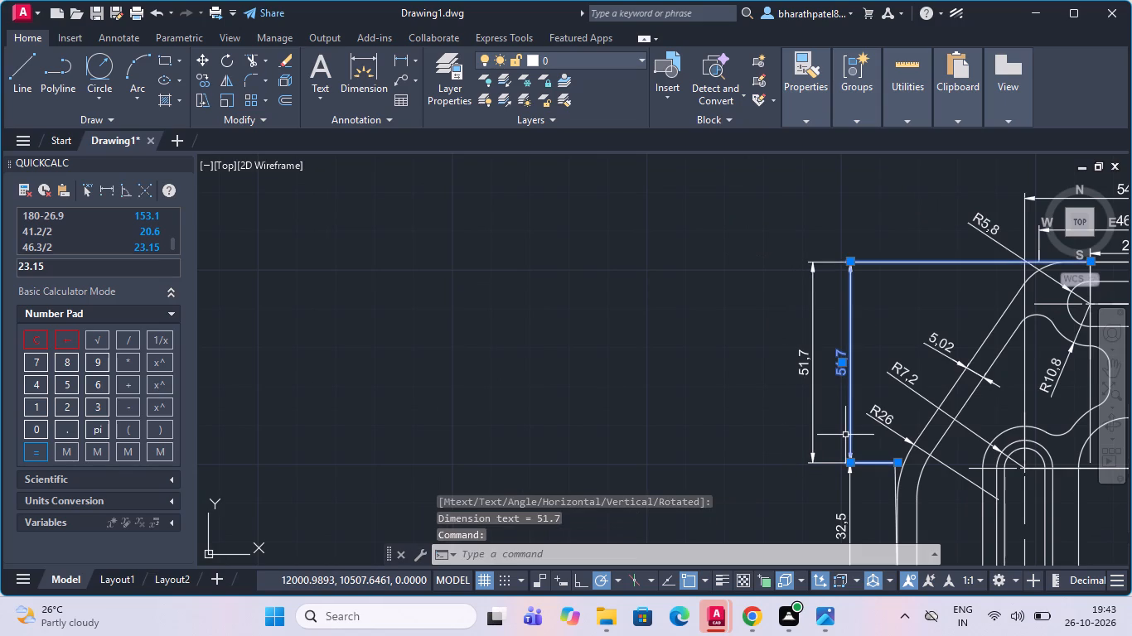
{"action": "key", "text": "Delete"}
Add a vertical linear dimension from the lower end of the 51,7 dimension to the plate's bottom edge level, in line below it.
{"action": "scroll", "coordinate": [660, 384], "scroll_direction": "down", "scroll_amount": 2}
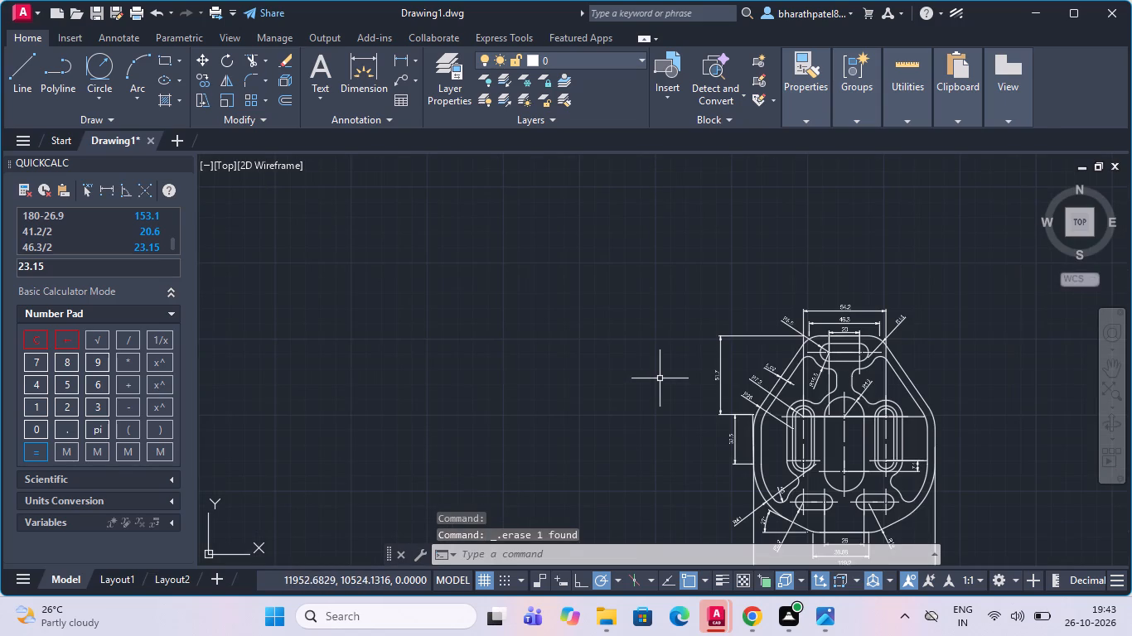
{"action": "scroll", "coordinate": [762, 402], "scroll_direction": "down", "scroll_amount": 1}
{"action": "scroll", "coordinate": [747, 471], "scroll_direction": "up", "scroll_amount": 3}
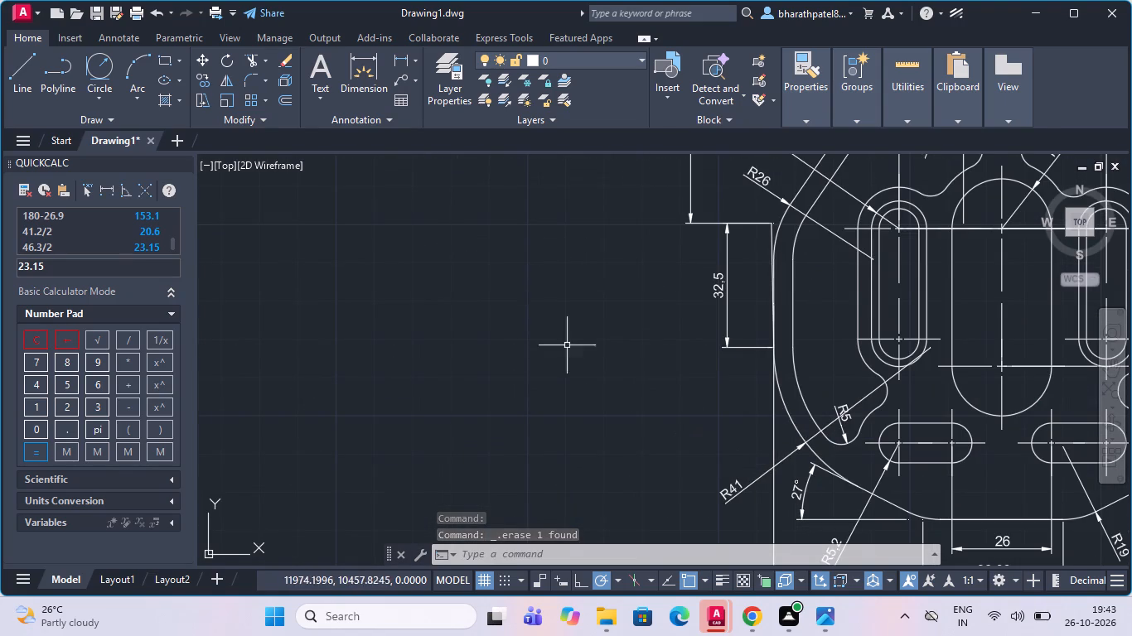
{"action": "left_click", "coordinate": [393, 54]}
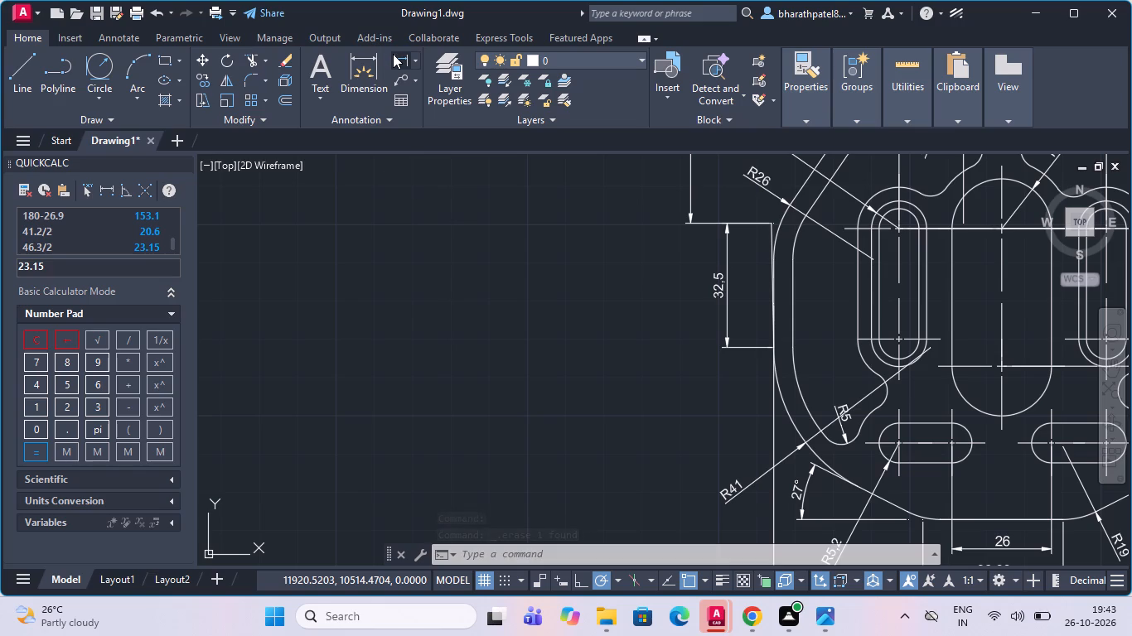
{"action": "left_click", "coordinate": [690, 221]}
{"action": "scroll", "coordinate": [708, 306], "scroll_direction": "down", "scroll_amount": 2}
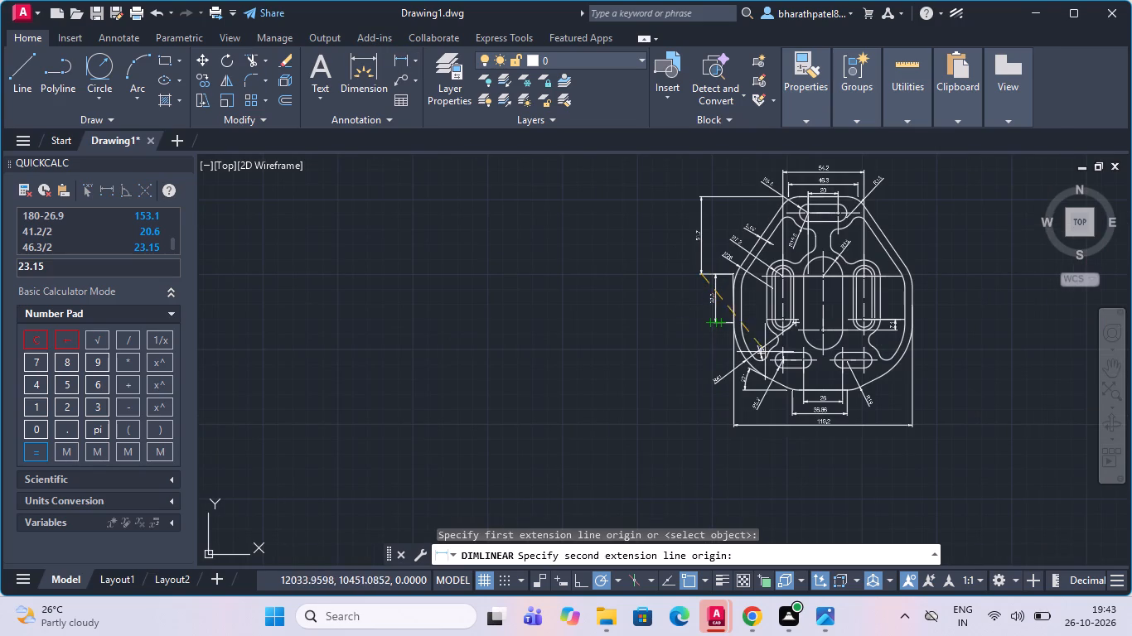
{"action": "scroll", "coordinate": [786, 390], "scroll_direction": "up", "scroll_amount": 7}
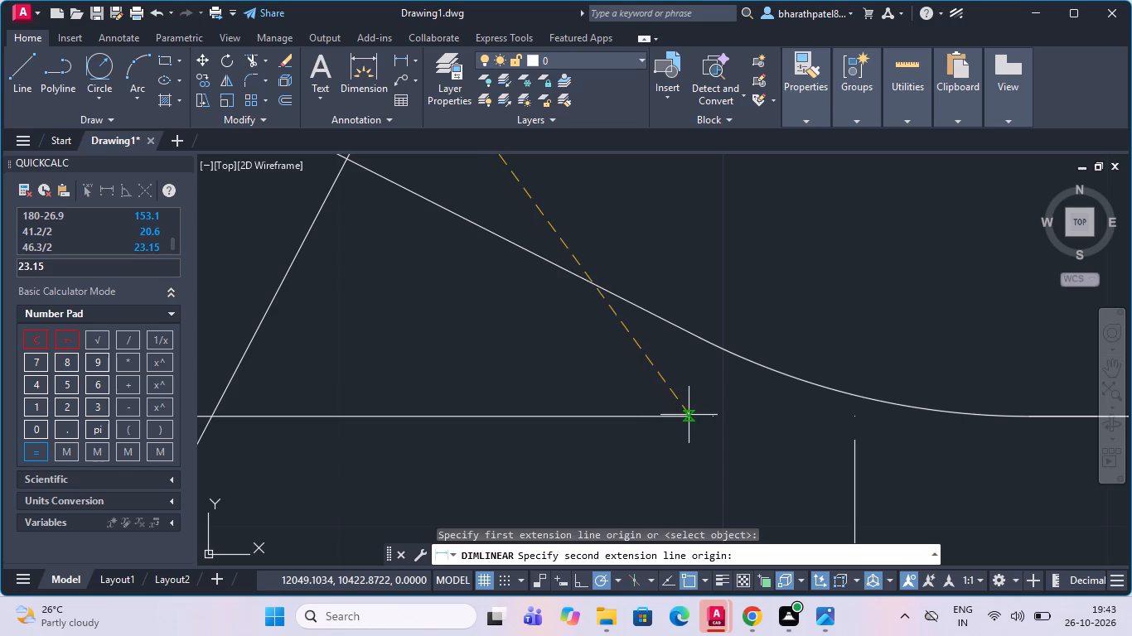
{"action": "scroll", "coordinate": [689, 414], "scroll_direction": "up", "scroll_amount": 1}
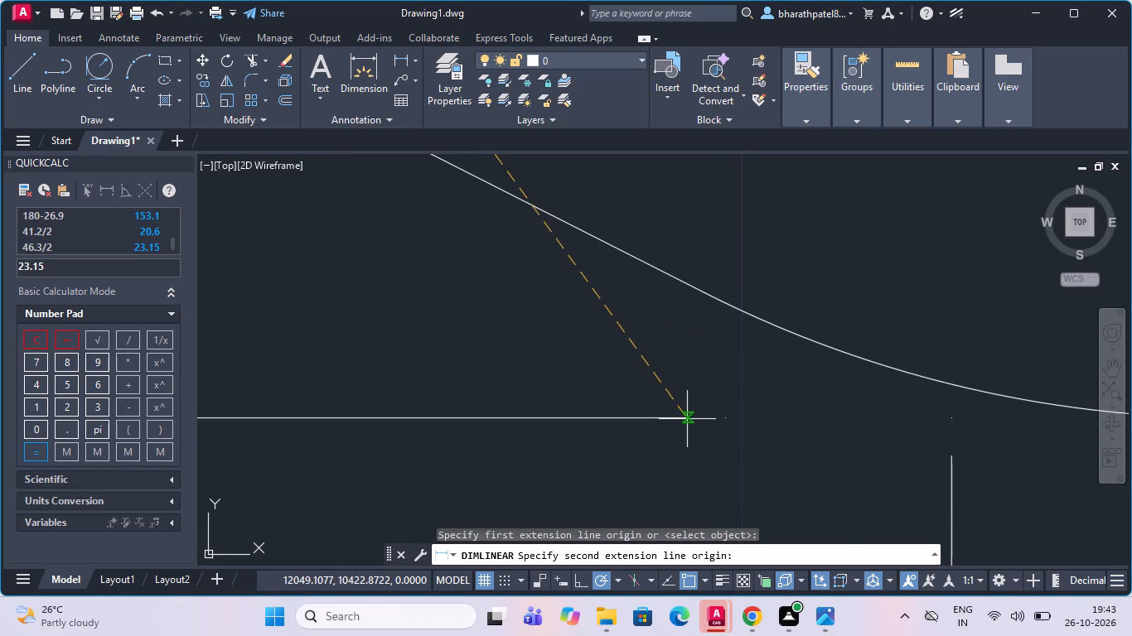
{"action": "left_click", "coordinate": [687, 419]}
{"action": "scroll", "coordinate": [687, 419], "scroll_direction": "down", "scroll_amount": 8}
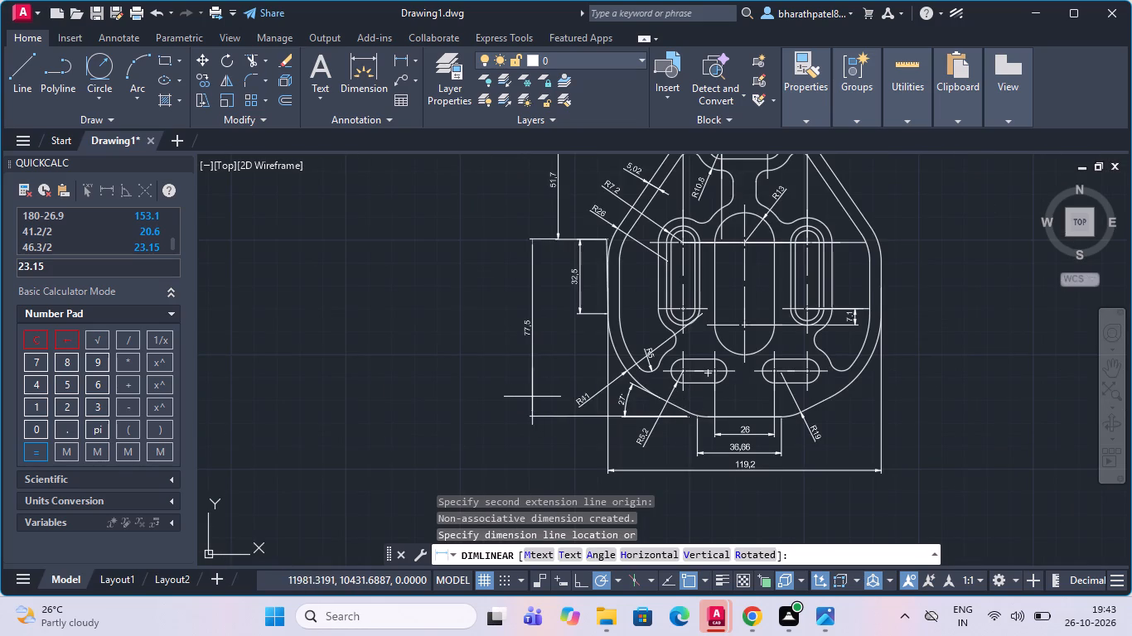
{"action": "scroll", "coordinate": [532, 397], "scroll_direction": "up", "scroll_amount": 2}
{"action": "scroll", "coordinate": [532, 397], "scroll_direction": "down", "scroll_amount": 3}
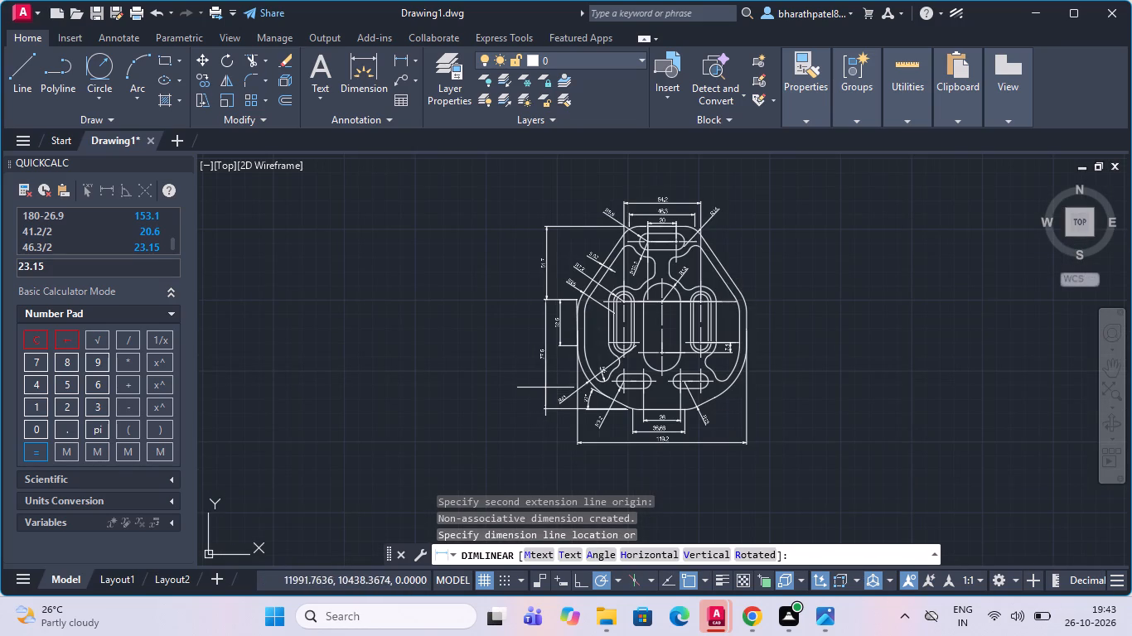
{"action": "scroll", "coordinate": [549, 383], "scroll_direction": "up", "scroll_amount": 2}
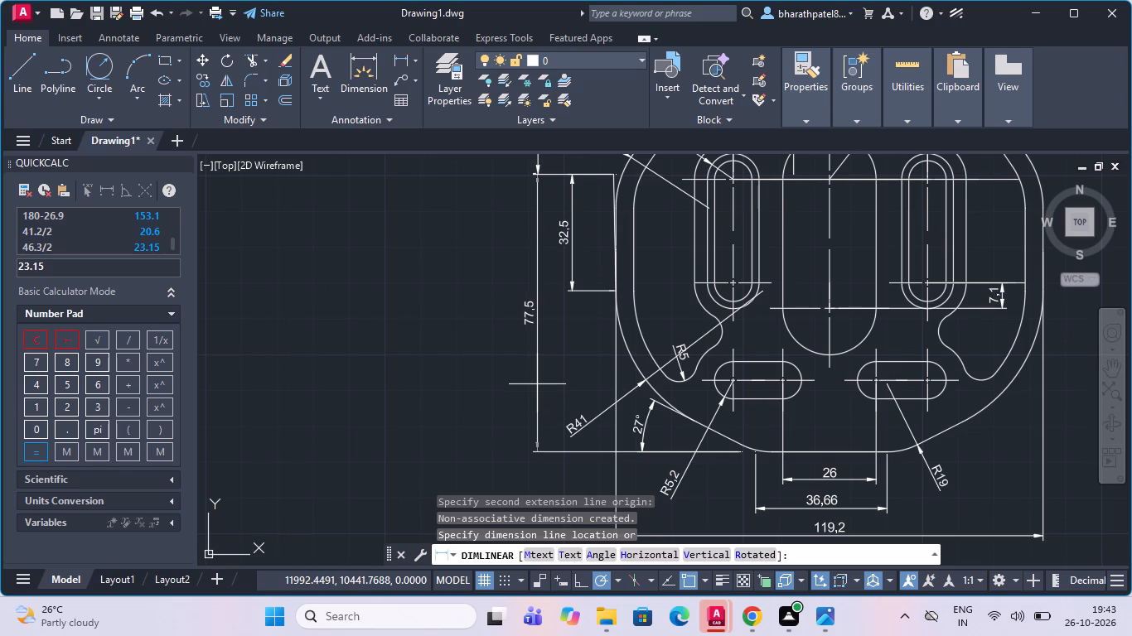
{"action": "left_click", "coordinate": [537, 384]}
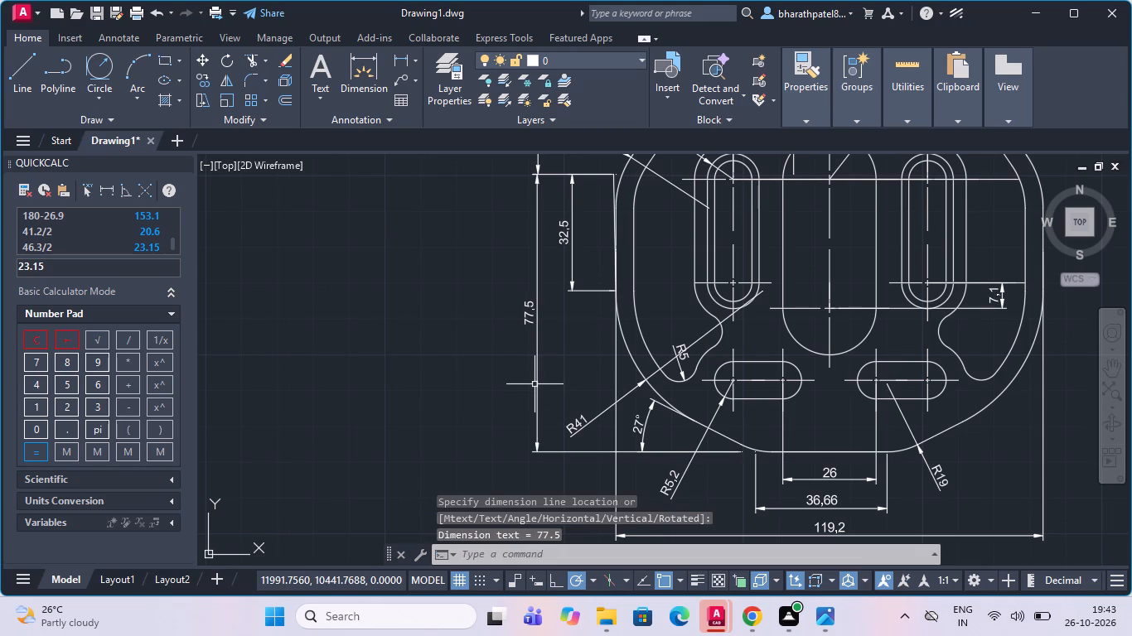
Add a vertical linear dimension from the top slot's right arc centre to the right vertical slot's upper centre, placed outside the right edge.
{"action": "scroll", "coordinate": [525, 429], "scroll_direction": "down", "scroll_amount": 2}
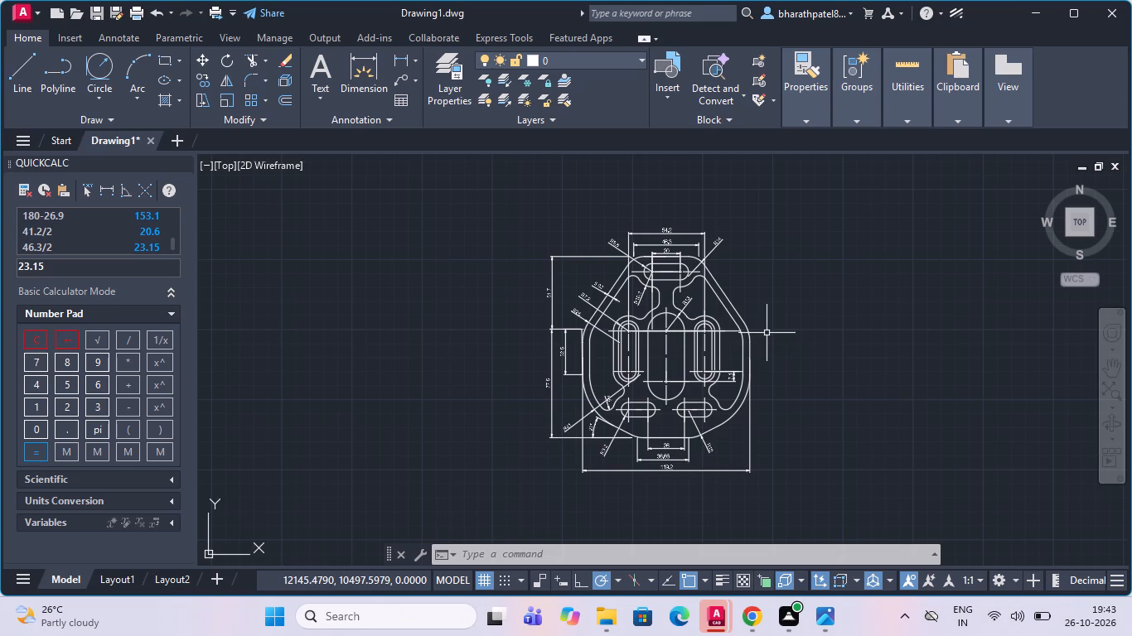
{"action": "scroll", "coordinate": [767, 333], "scroll_direction": "down", "scroll_amount": 1}
{"action": "scroll", "coordinate": [776, 271], "scroll_direction": "up", "scroll_amount": 1}
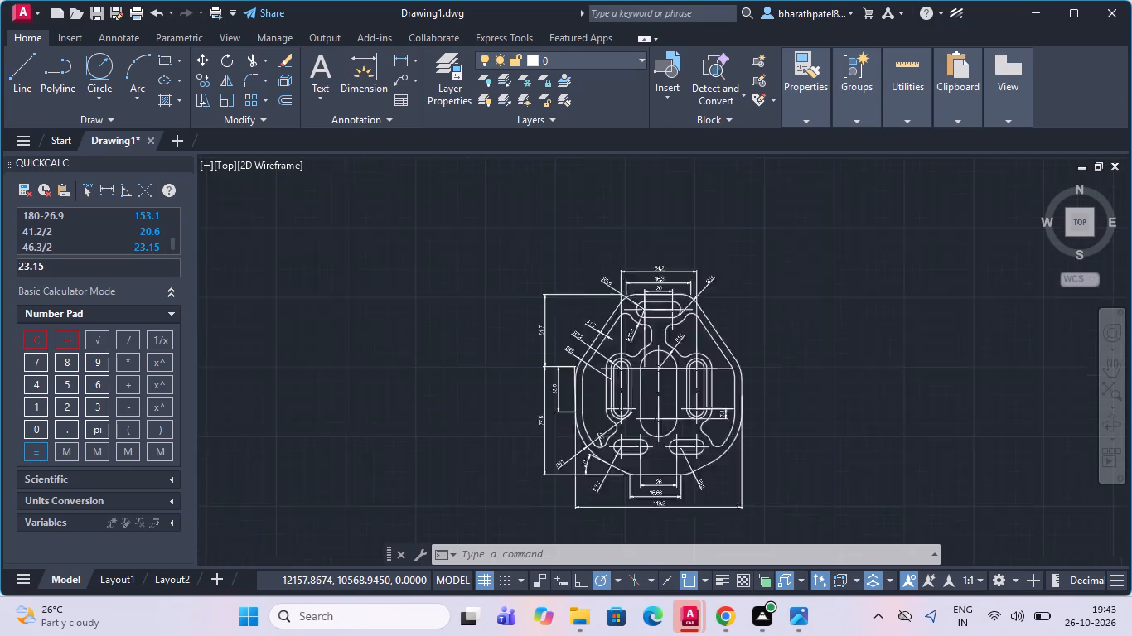
{"action": "scroll", "coordinate": [776, 271], "scroll_direction": "up", "scroll_amount": 1}
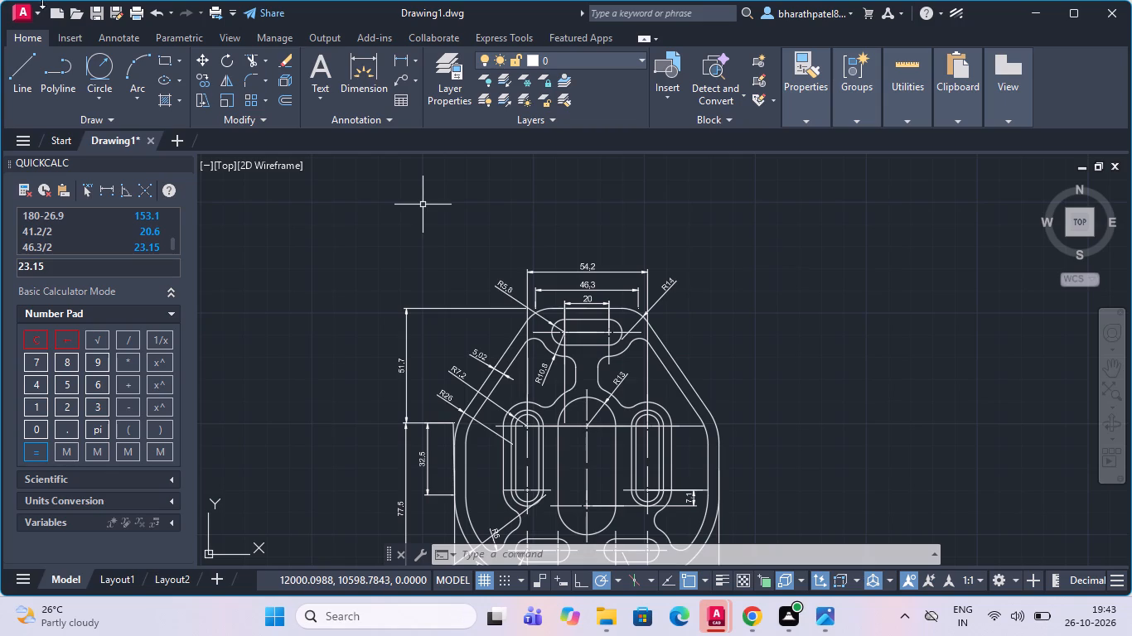
{"action": "left_click", "coordinate": [392, 57]}
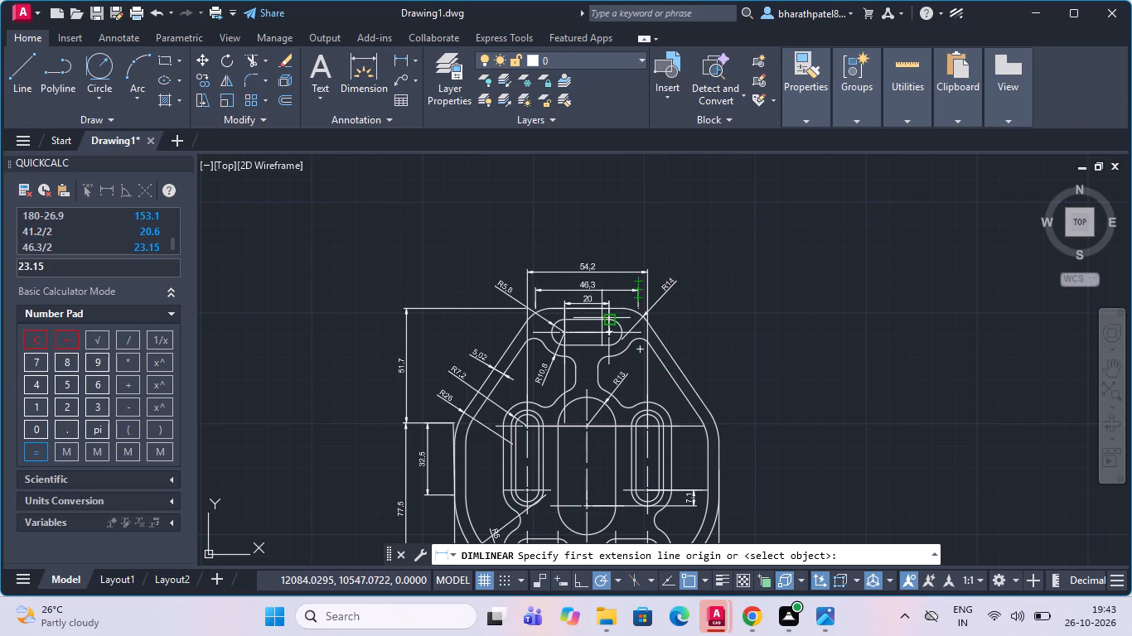
{"action": "scroll", "coordinate": [602, 320], "scroll_direction": "up", "scroll_amount": 5}
{"action": "left_click", "coordinate": [637, 443]}
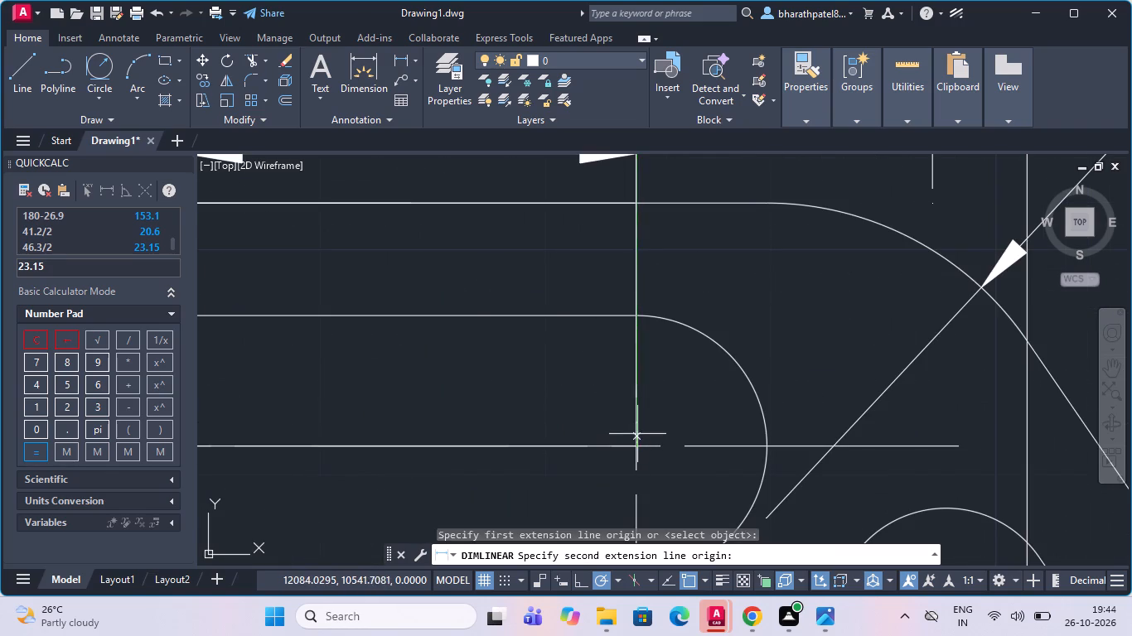
{"action": "scroll", "coordinate": [633, 415], "scroll_direction": "down", "scroll_amount": 9}
{"action": "scroll", "coordinate": [627, 412], "scroll_direction": "up", "scroll_amount": 4}
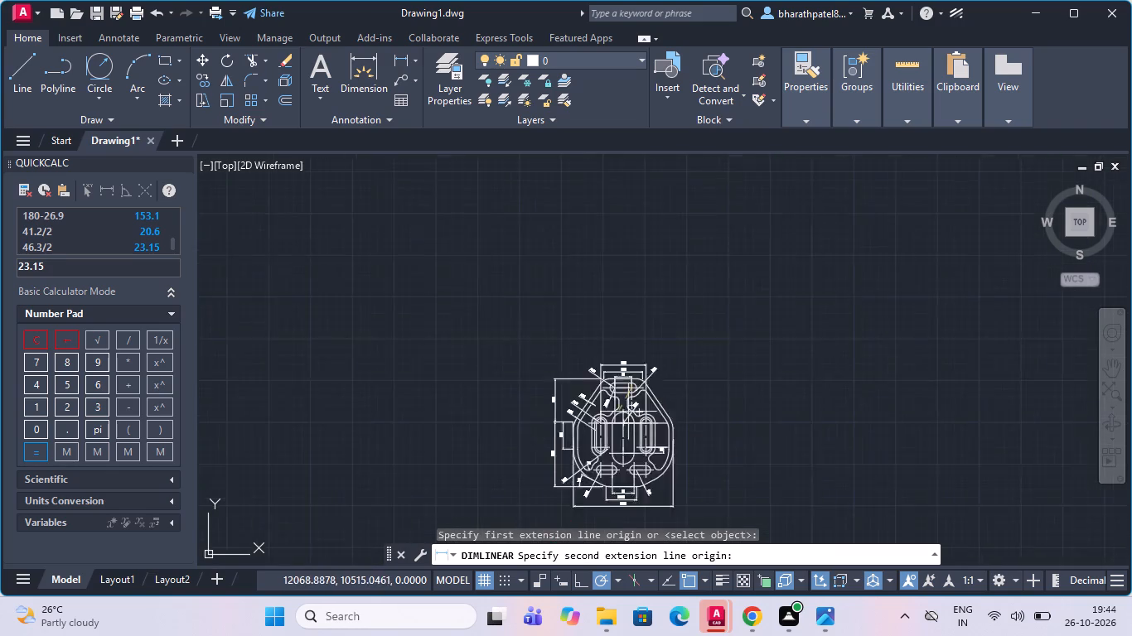
{"action": "scroll", "coordinate": [655, 432], "scroll_direction": "up", "scroll_amount": 4}
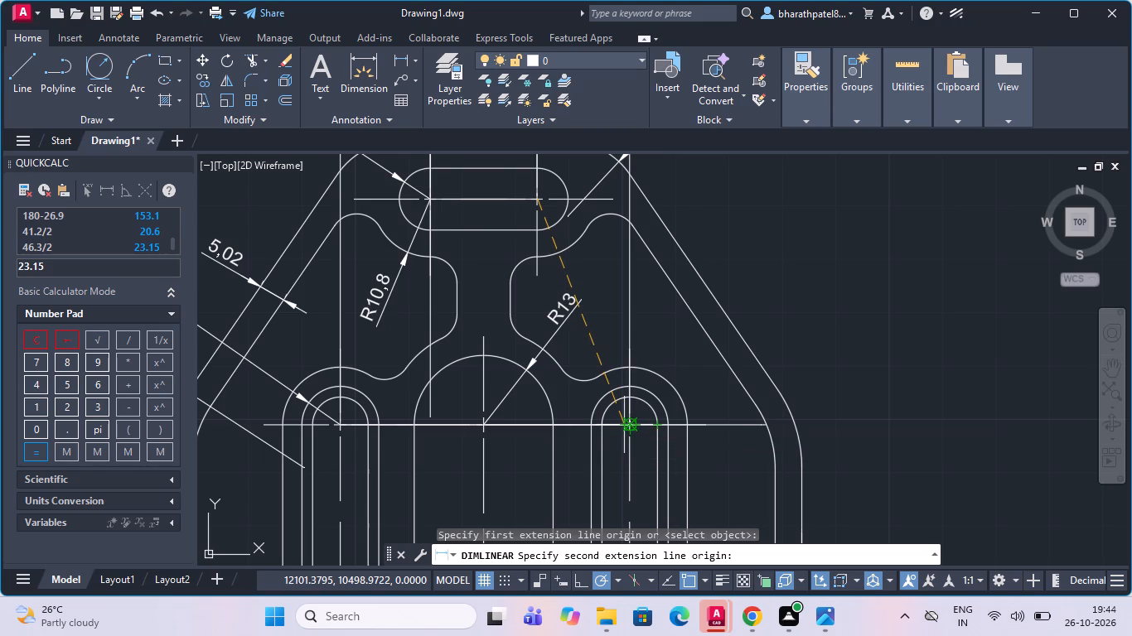
{"action": "scroll", "coordinate": [624, 424], "scroll_direction": "up", "scroll_amount": 2}
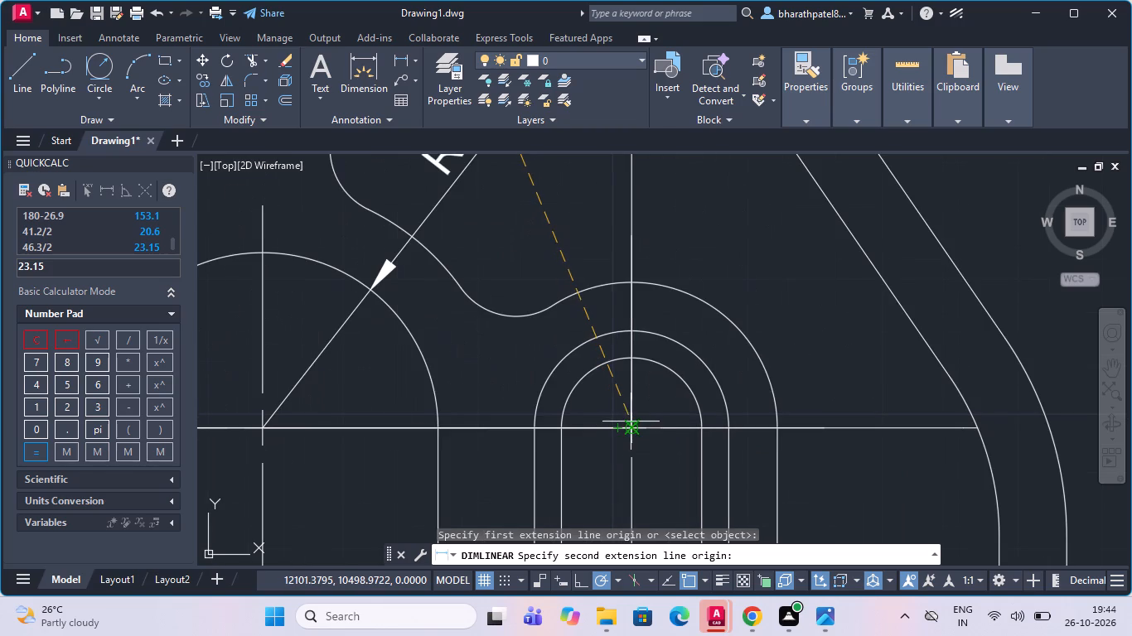
{"action": "left_click", "coordinate": [635, 431]}
{"action": "scroll", "coordinate": [635, 431], "scroll_direction": "down", "scroll_amount": 3}
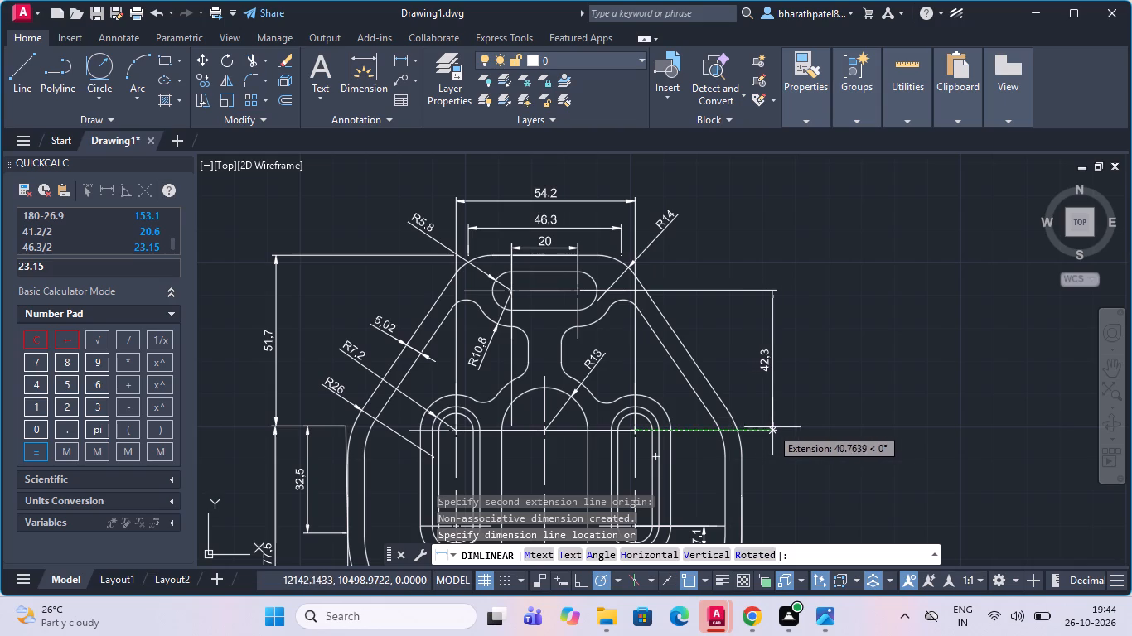
{"action": "left_click", "coordinate": [801, 430]}
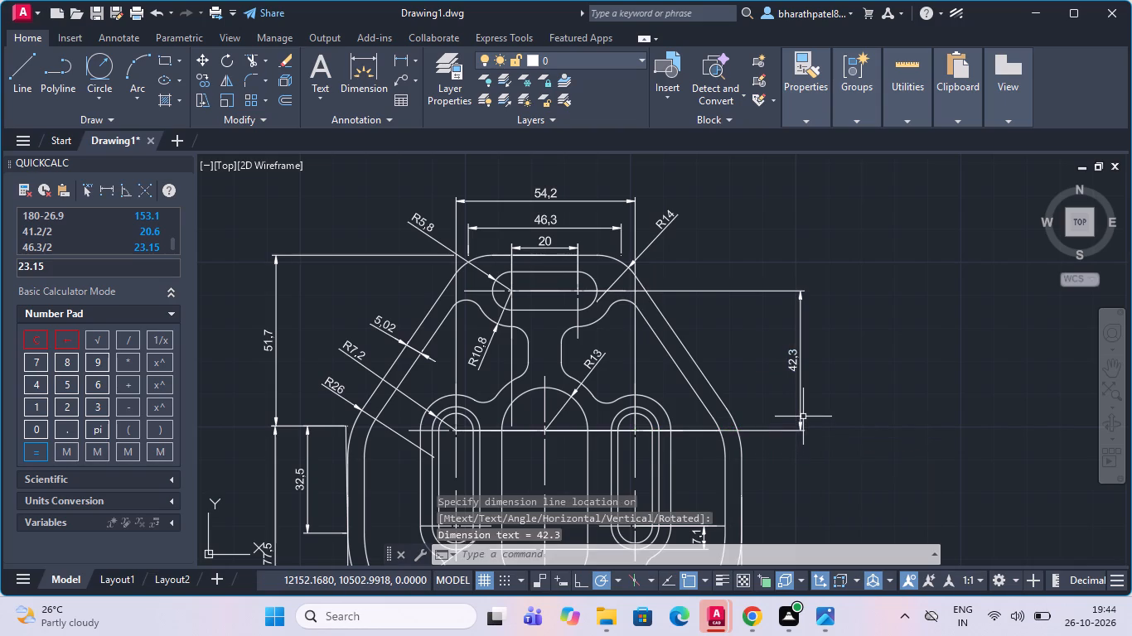
Add a vertical linear dimension from the right vertical slot's upper centre to its lower centre, in line below the 42,3 dimension.
{"action": "scroll", "coordinate": [801, 409], "scroll_direction": "down", "scroll_amount": 2}
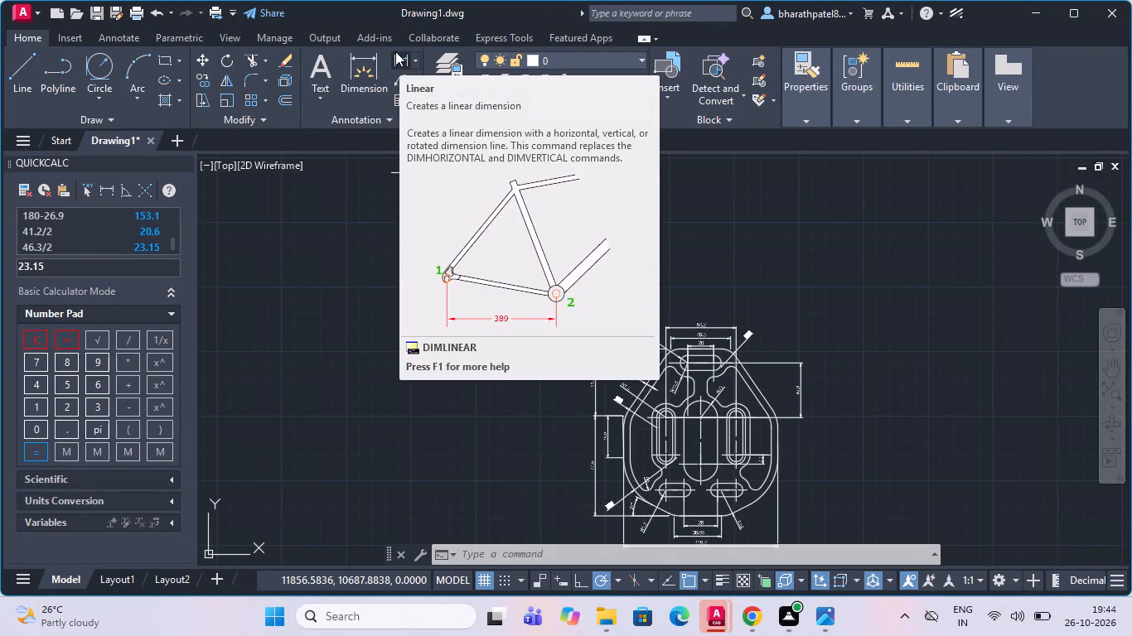
{"action": "left_click", "coordinate": [395, 58]}
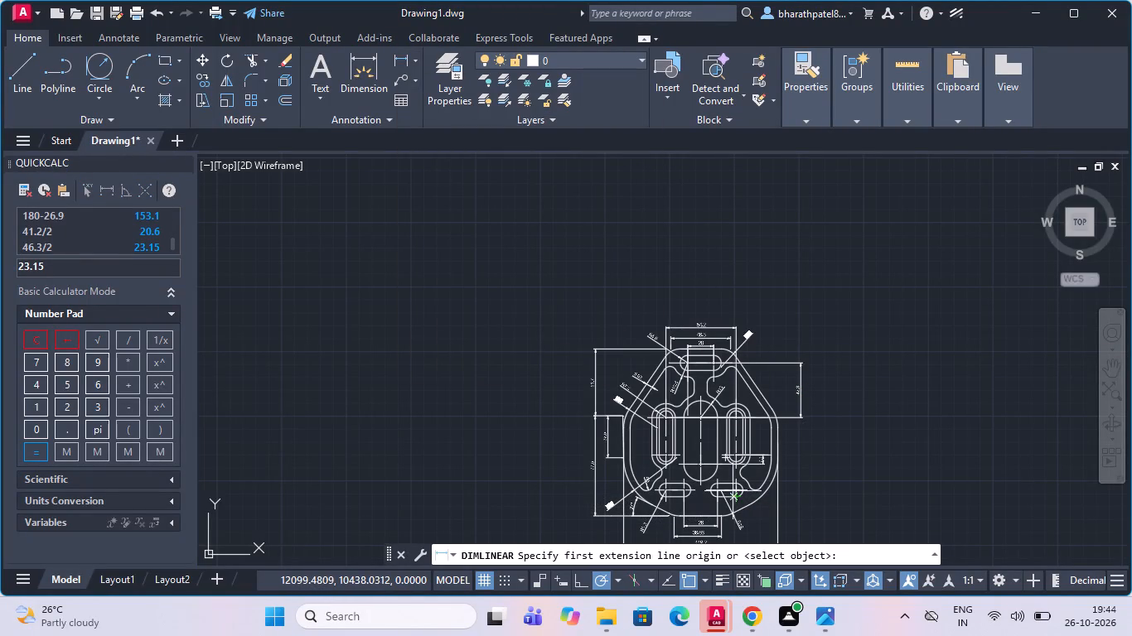
{"action": "scroll", "coordinate": [714, 460], "scroll_direction": "up", "scroll_amount": 3}
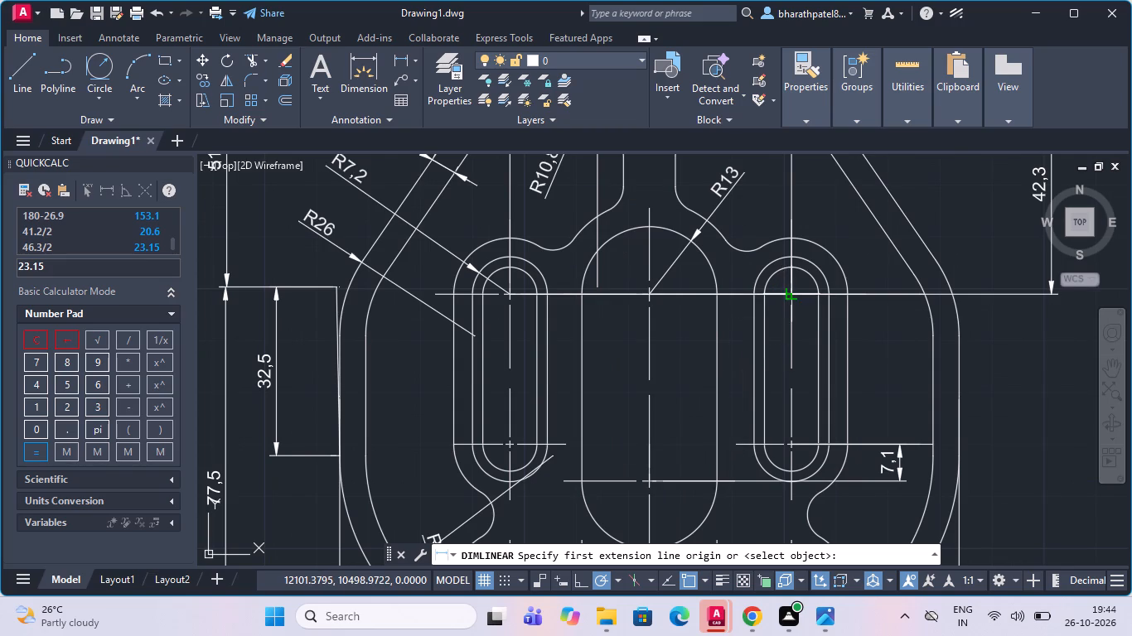
{"action": "left_click", "coordinate": [793, 291]}
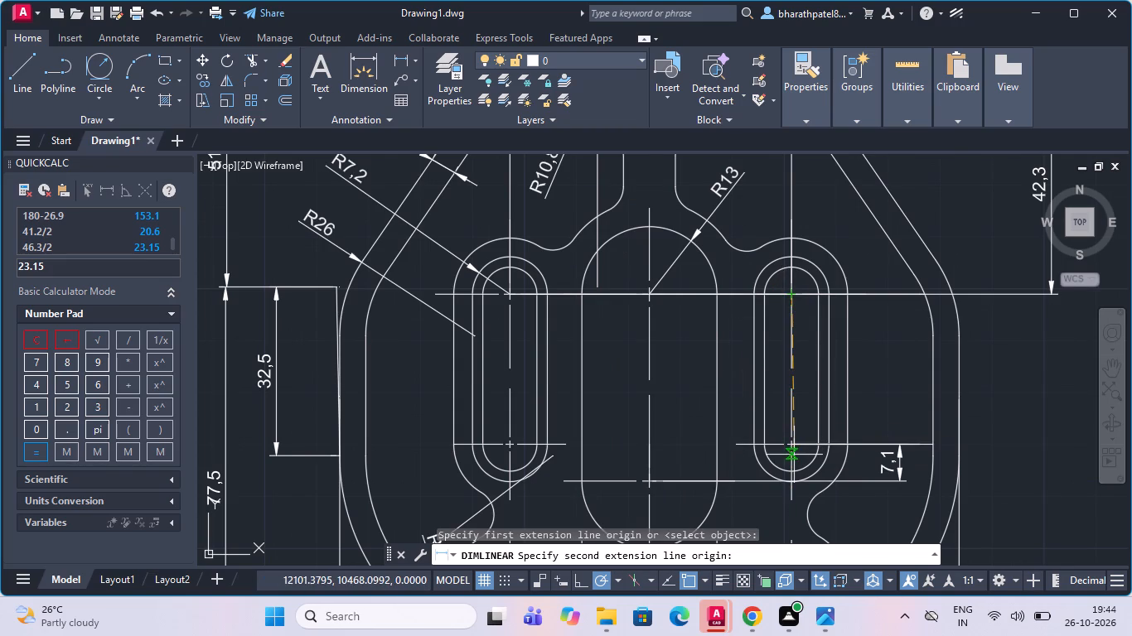
{"action": "scroll", "coordinate": [794, 455], "scroll_direction": "up", "scroll_amount": 4}
{"action": "left_click", "coordinate": [771, 416]}
{"action": "scroll", "coordinate": [771, 415], "scroll_direction": "down", "scroll_amount": 4}
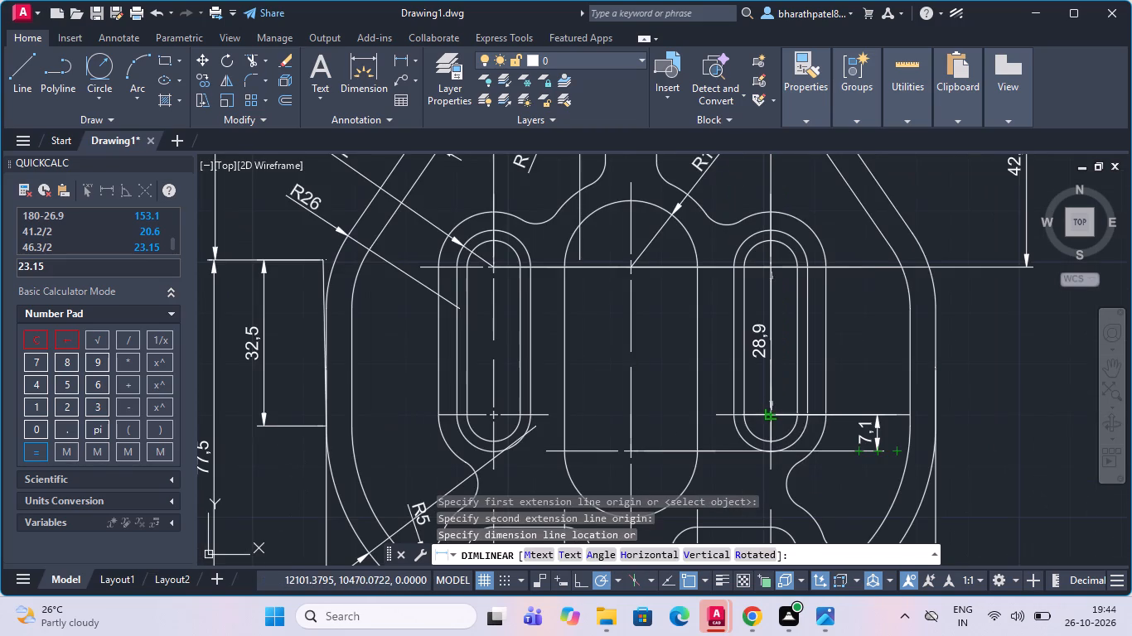
{"action": "scroll", "coordinate": [933, 421], "scroll_direction": "down", "scroll_amount": 1}
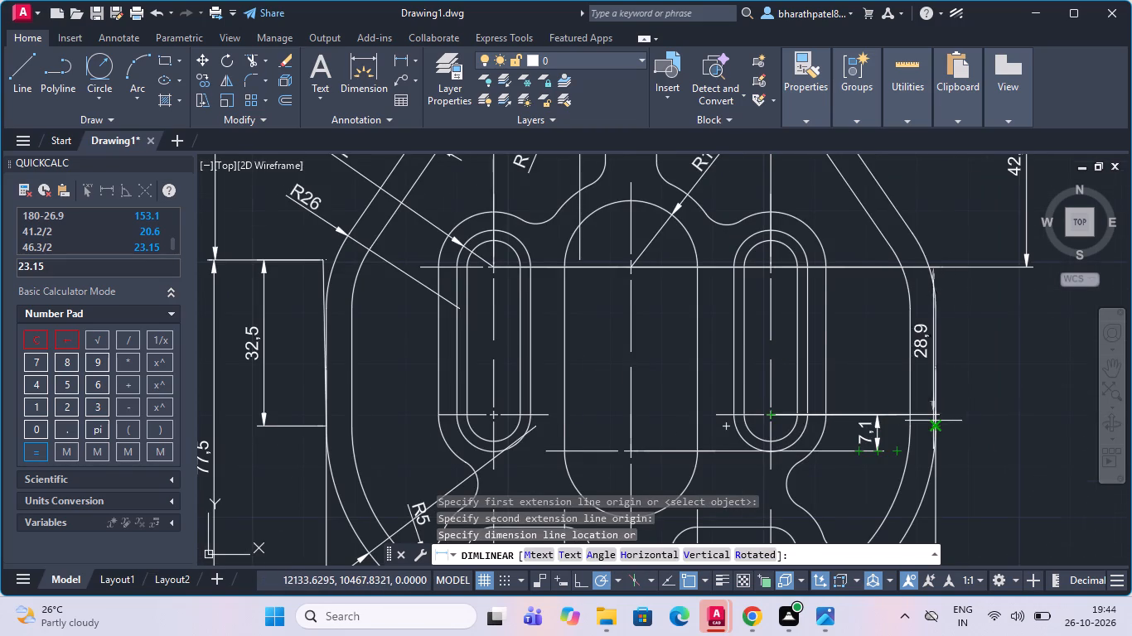
{"action": "scroll", "coordinate": [933, 421], "scroll_direction": "down", "scroll_amount": 1}
{"action": "scroll", "coordinate": [992, 415], "scroll_direction": "up", "scroll_amount": 3}
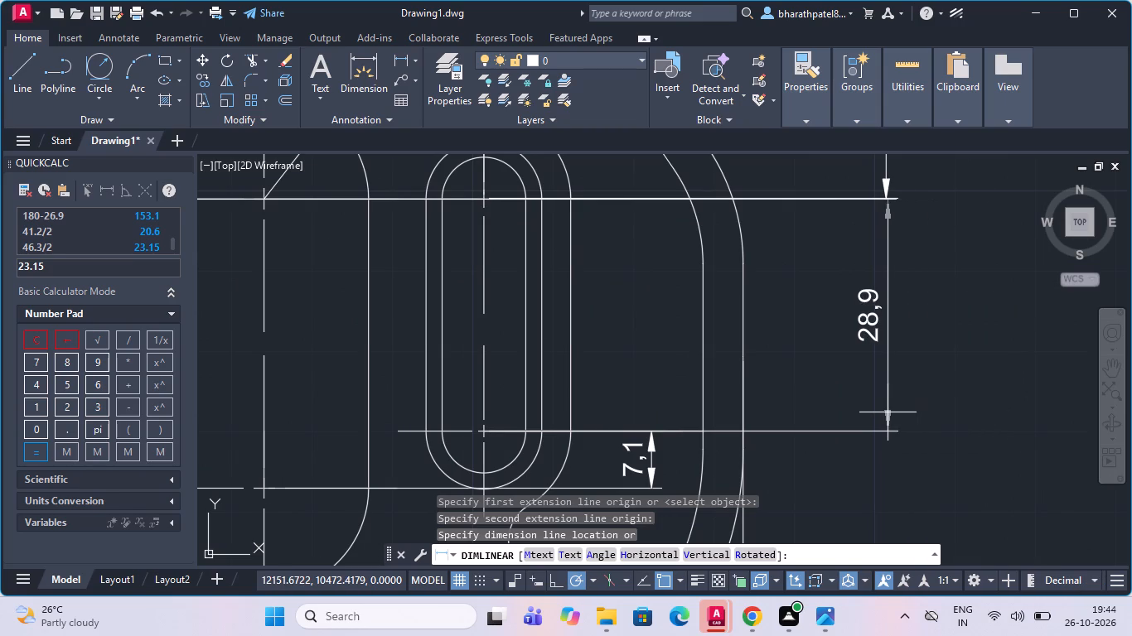
{"action": "left_click", "coordinate": [886, 412]}
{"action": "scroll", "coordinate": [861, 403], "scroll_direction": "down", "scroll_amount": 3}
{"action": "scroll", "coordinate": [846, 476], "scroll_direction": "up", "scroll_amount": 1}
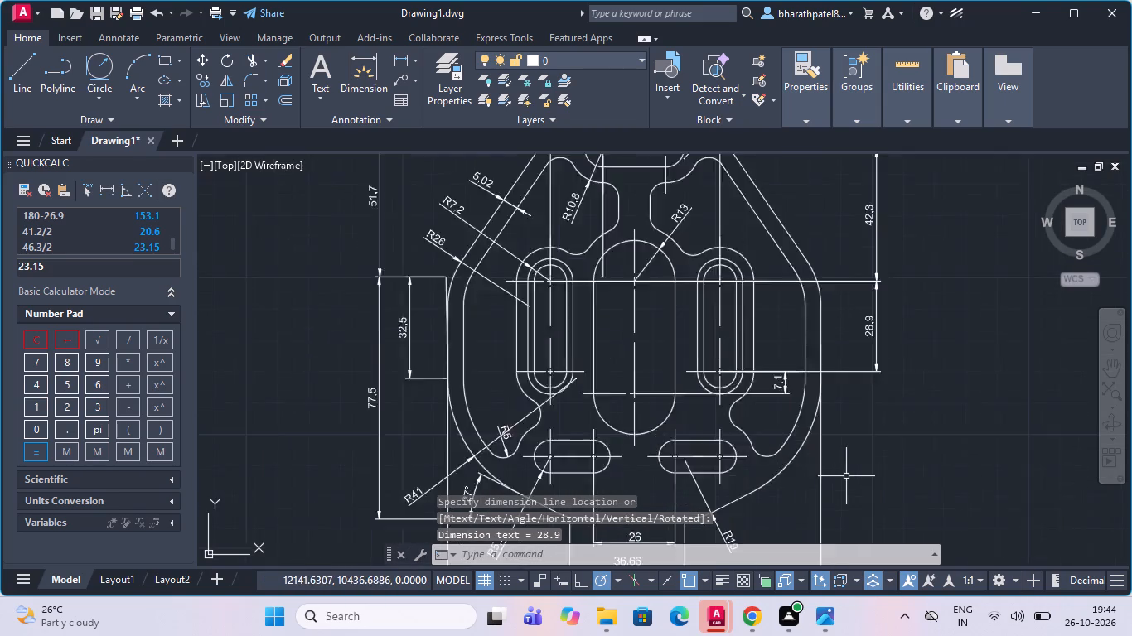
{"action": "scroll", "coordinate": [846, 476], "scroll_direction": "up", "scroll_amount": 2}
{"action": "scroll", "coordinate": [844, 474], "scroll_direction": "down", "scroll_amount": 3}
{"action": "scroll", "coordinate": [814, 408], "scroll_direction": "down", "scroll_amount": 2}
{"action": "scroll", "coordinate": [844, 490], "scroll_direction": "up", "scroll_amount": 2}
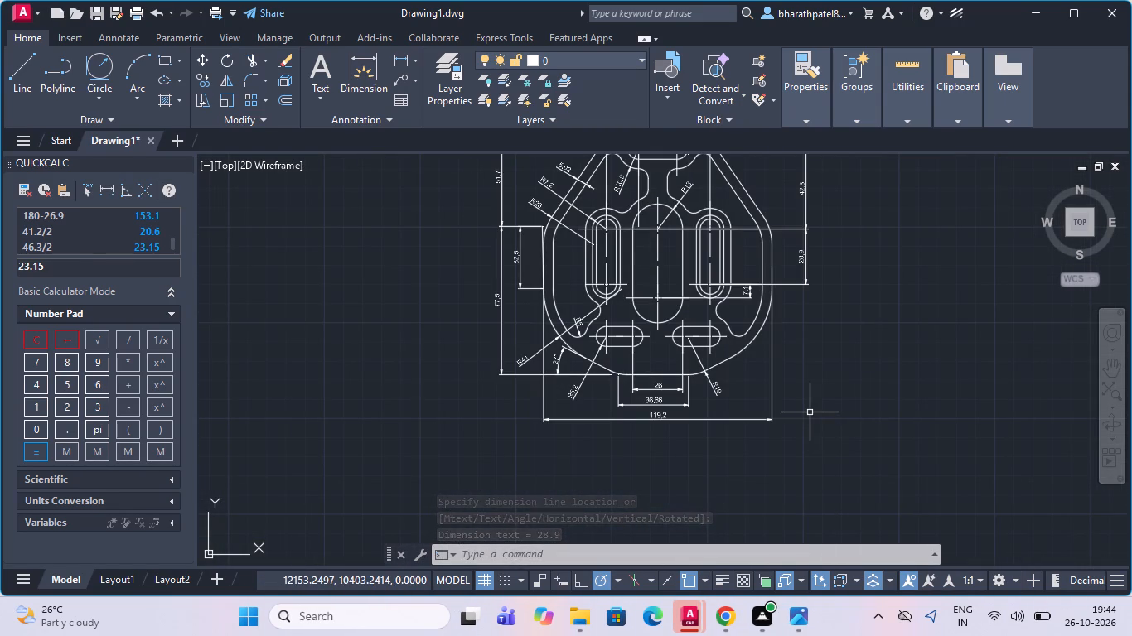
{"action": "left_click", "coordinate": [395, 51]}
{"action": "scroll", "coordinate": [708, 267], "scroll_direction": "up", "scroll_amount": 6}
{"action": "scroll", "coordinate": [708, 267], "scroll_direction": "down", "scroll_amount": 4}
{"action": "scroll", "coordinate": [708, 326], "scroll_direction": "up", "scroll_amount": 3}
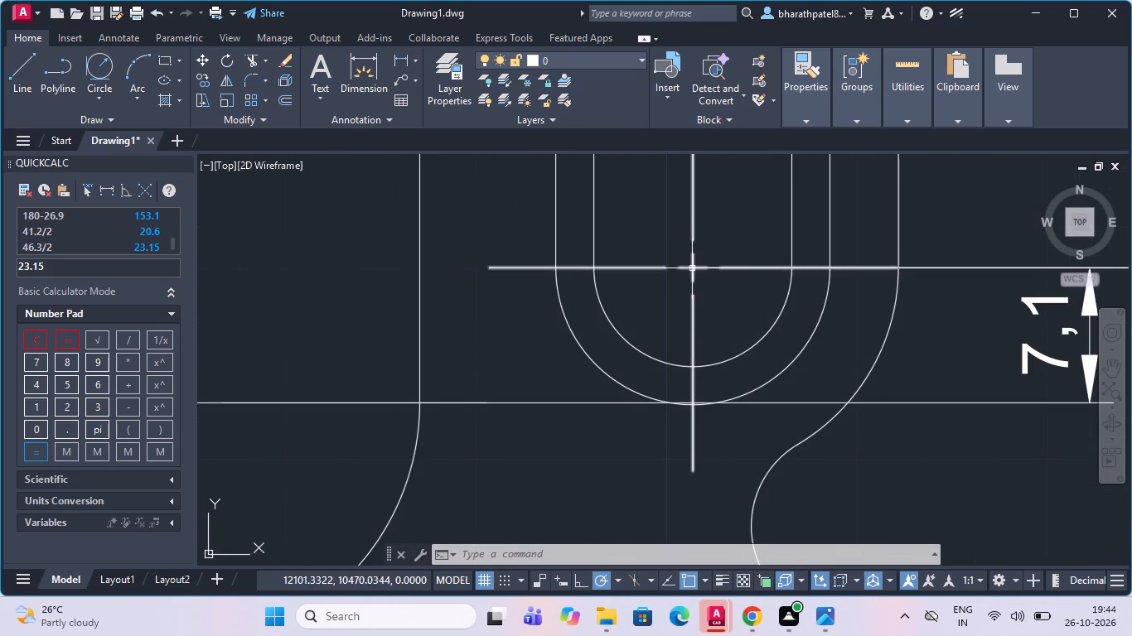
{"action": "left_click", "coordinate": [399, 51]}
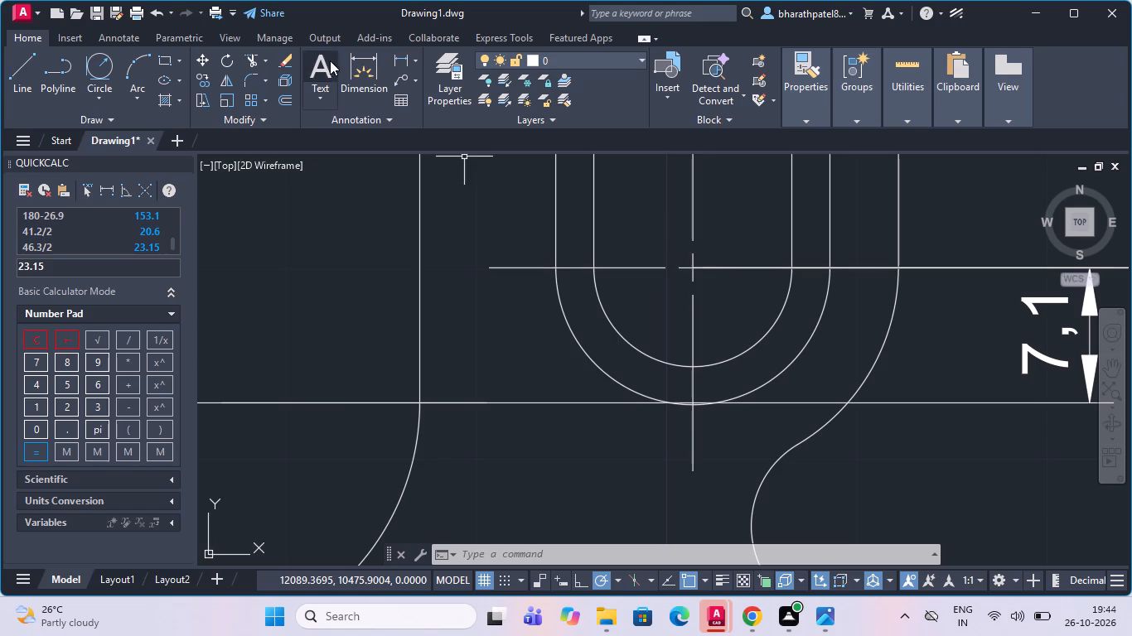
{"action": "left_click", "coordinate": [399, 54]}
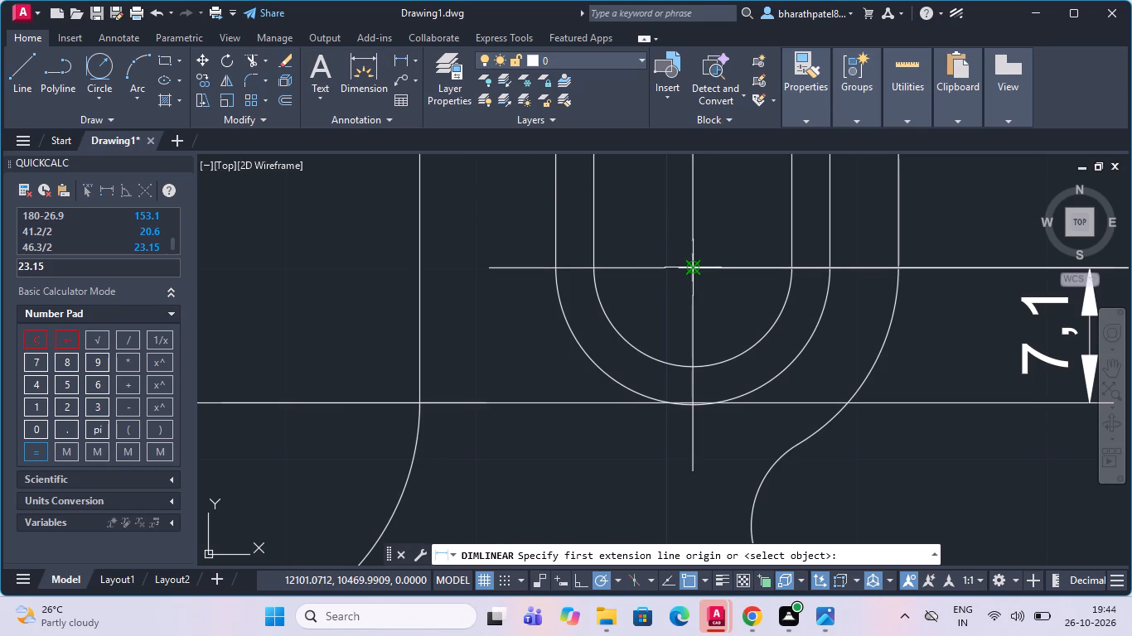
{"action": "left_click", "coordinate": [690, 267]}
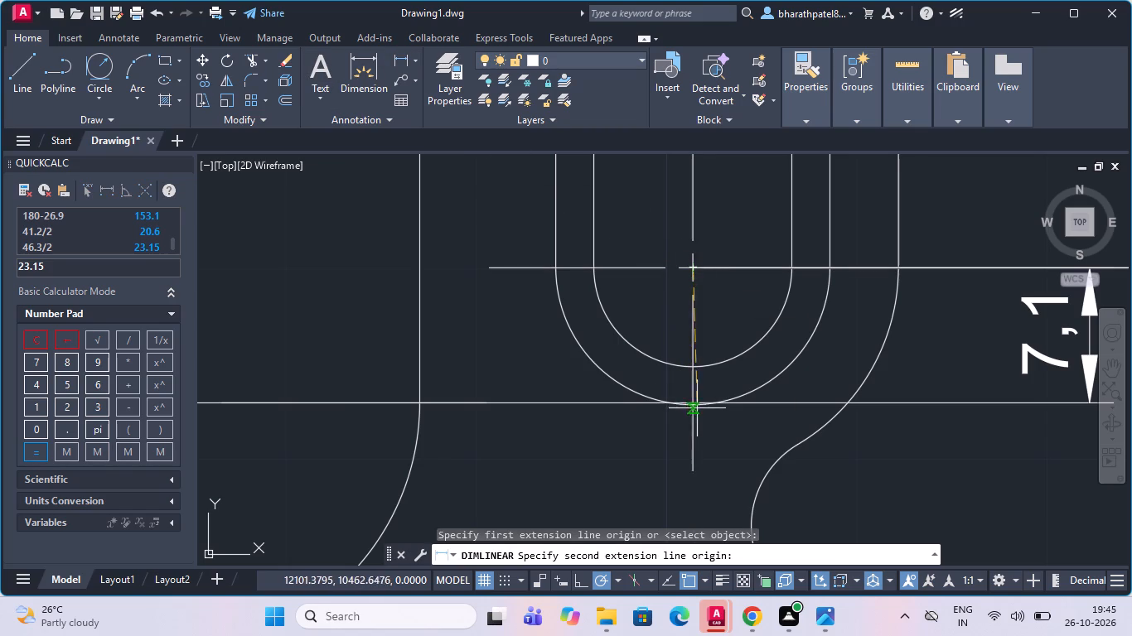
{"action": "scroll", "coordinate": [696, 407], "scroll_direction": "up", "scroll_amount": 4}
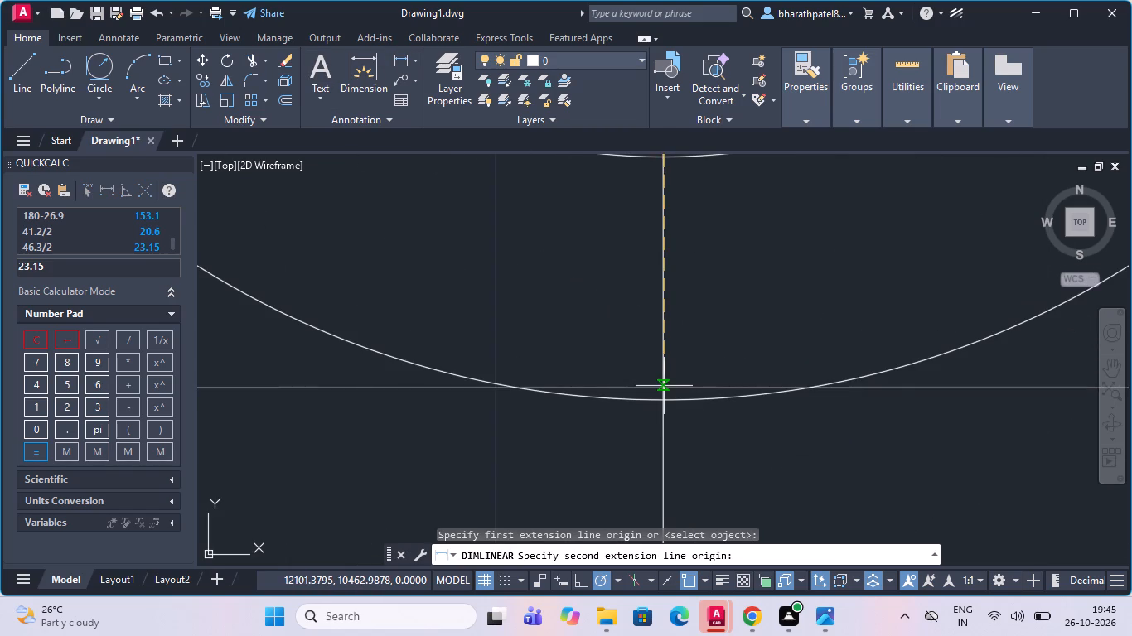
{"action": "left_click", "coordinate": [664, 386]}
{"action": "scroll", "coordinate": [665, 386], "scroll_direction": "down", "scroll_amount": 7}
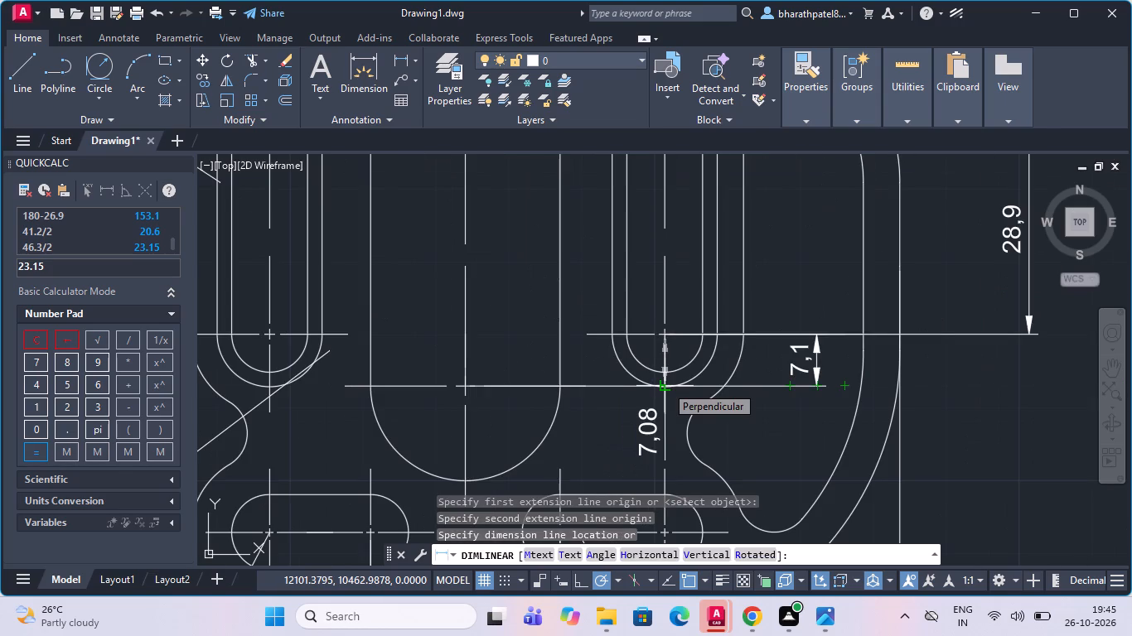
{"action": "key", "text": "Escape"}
Add a vertical linear dimension from the right vertical slot's lower centre to the central slot's lower centre level, in line below the 28,9 dimension.
{"action": "scroll", "coordinate": [714, 349], "scroll_direction": "down", "scroll_amount": 1}
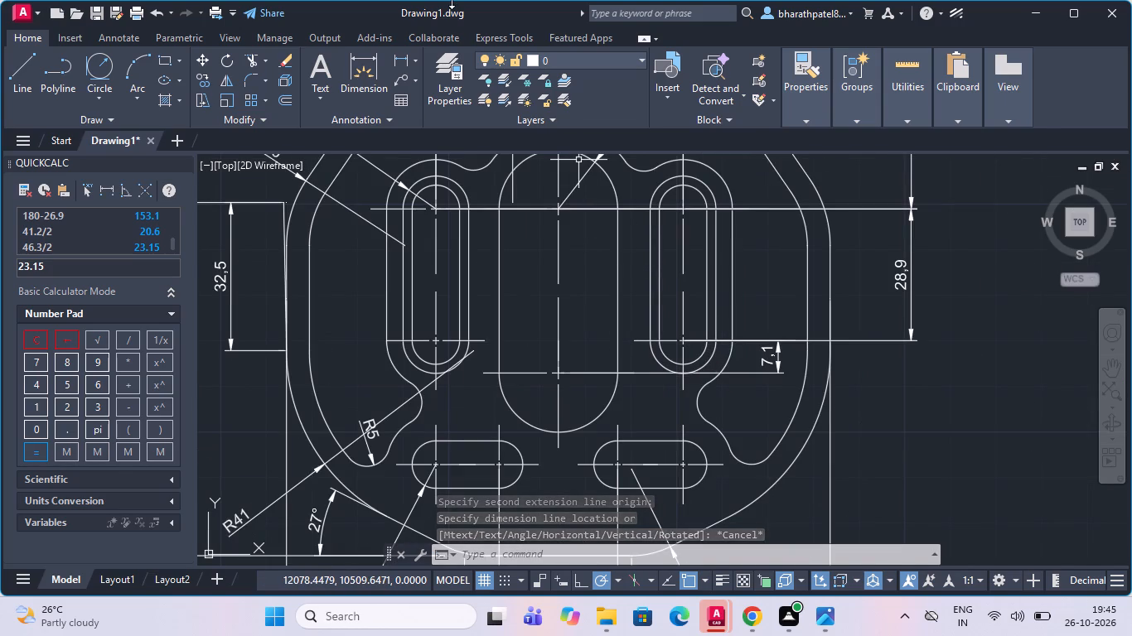
{"action": "left_click", "coordinate": [402, 51]}
{"action": "scroll", "coordinate": [709, 363], "scroll_direction": "up", "scroll_amount": 2}
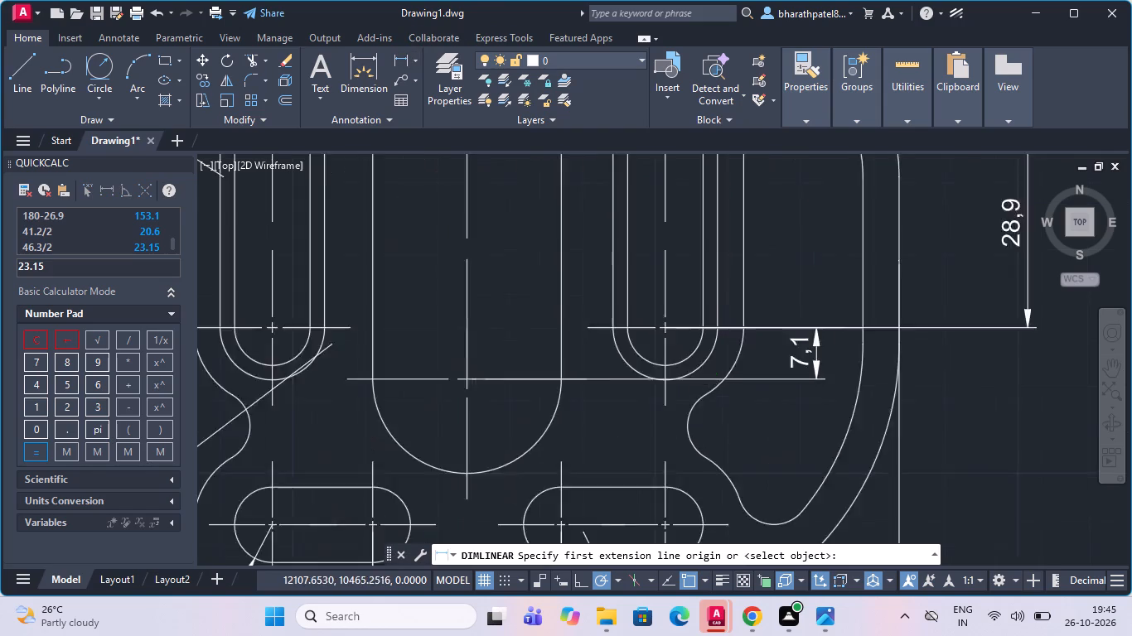
{"action": "scroll", "coordinate": [709, 363], "scroll_direction": "up", "scroll_amount": 1}
{"action": "left_click", "coordinate": [591, 274]}
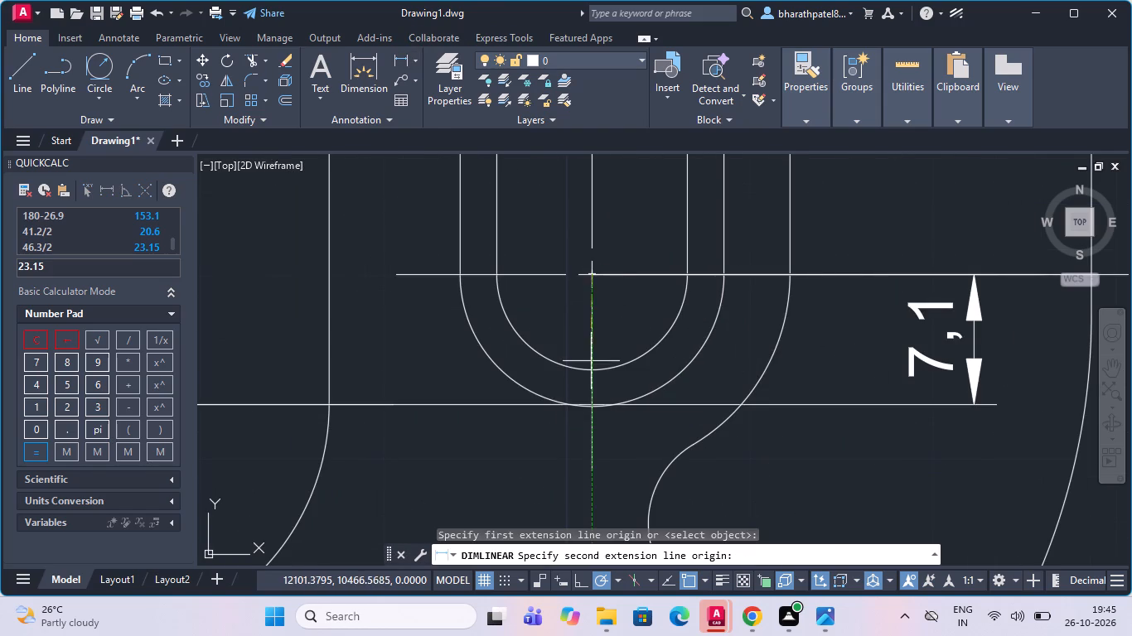
{"action": "scroll", "coordinate": [601, 404], "scroll_direction": "up", "scroll_amount": 3}
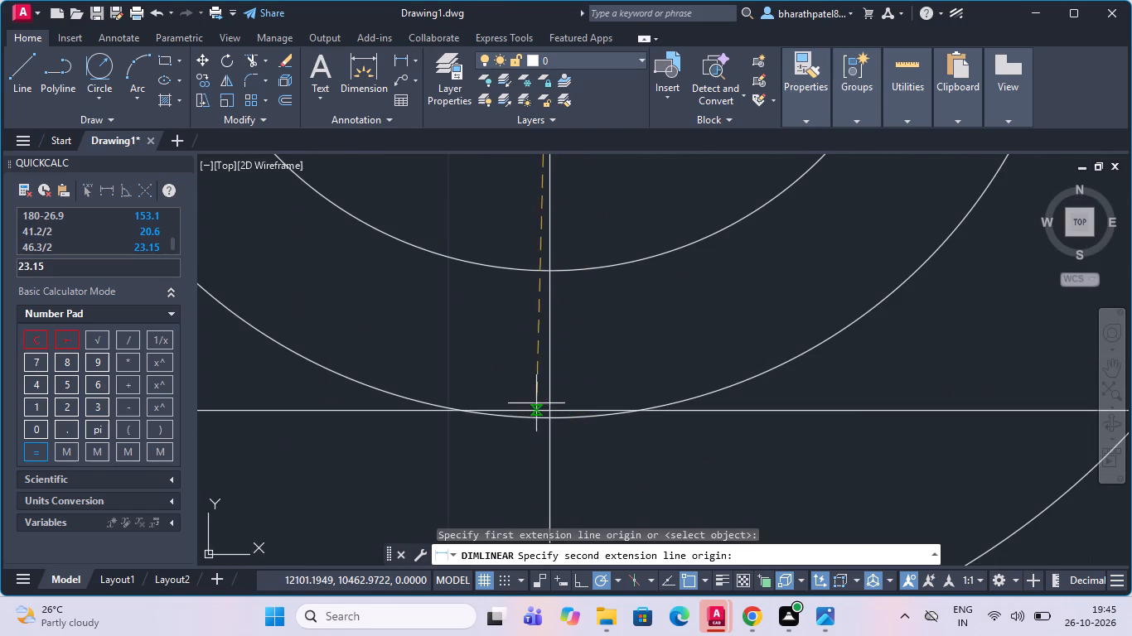
{"action": "scroll", "coordinate": [550, 407], "scroll_direction": "up", "scroll_amount": 5}
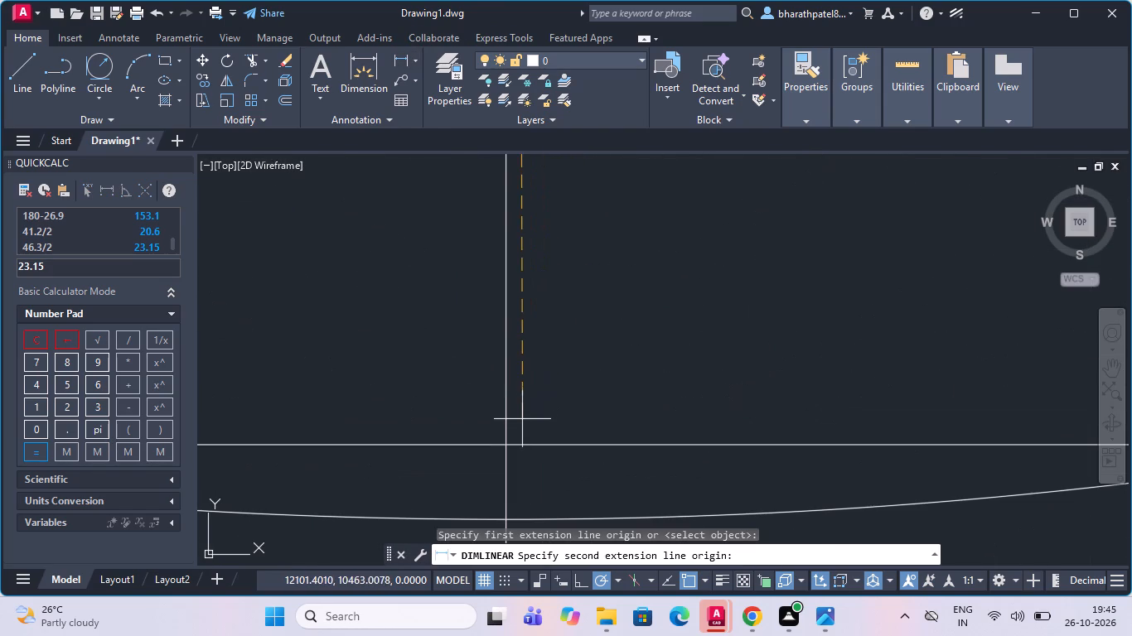
{"action": "left_click", "coordinate": [507, 444]}
{"action": "scroll", "coordinate": [509, 443], "scroll_direction": "down", "scroll_amount": 5}
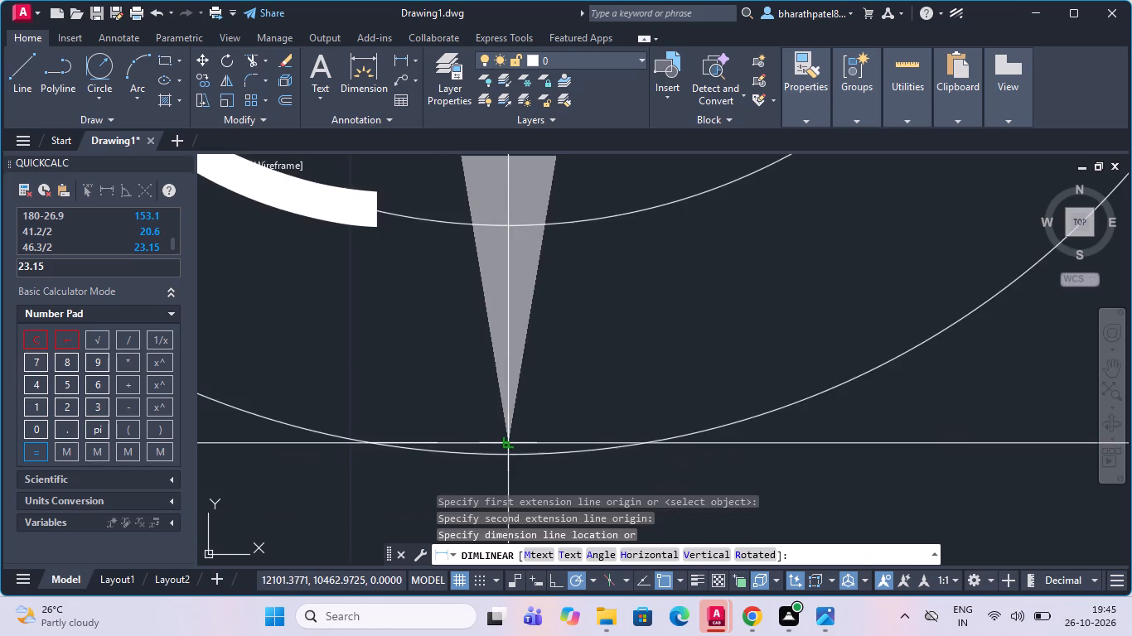
{"action": "scroll", "coordinate": [510, 442], "scroll_direction": "down", "scroll_amount": 6}
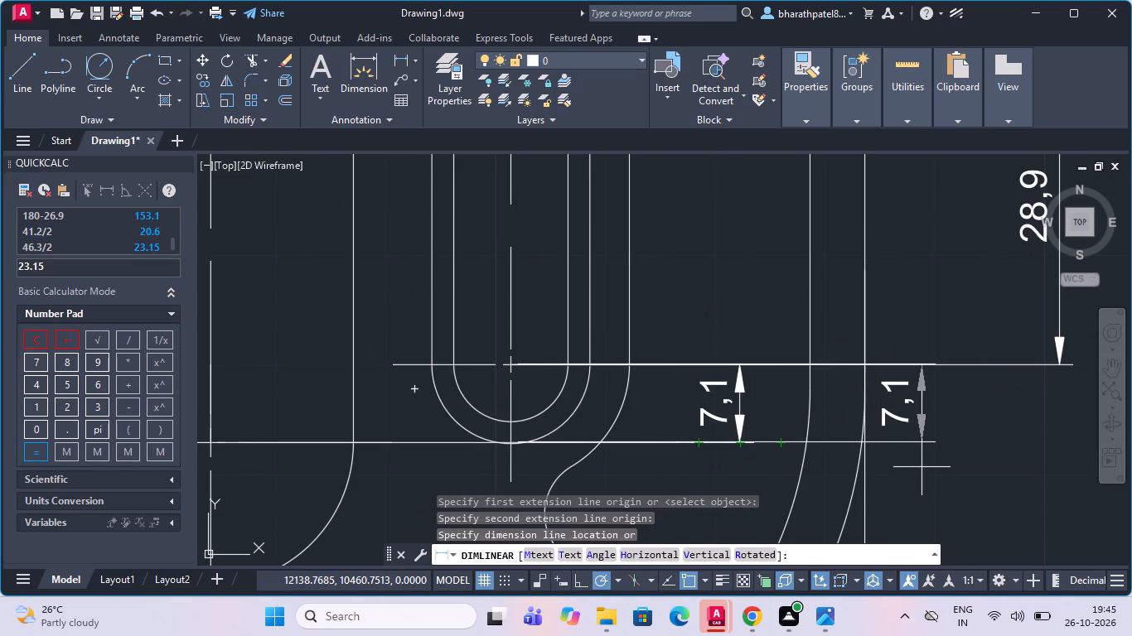
{"action": "scroll", "coordinate": [922, 466], "scroll_direction": "down", "scroll_amount": 2}
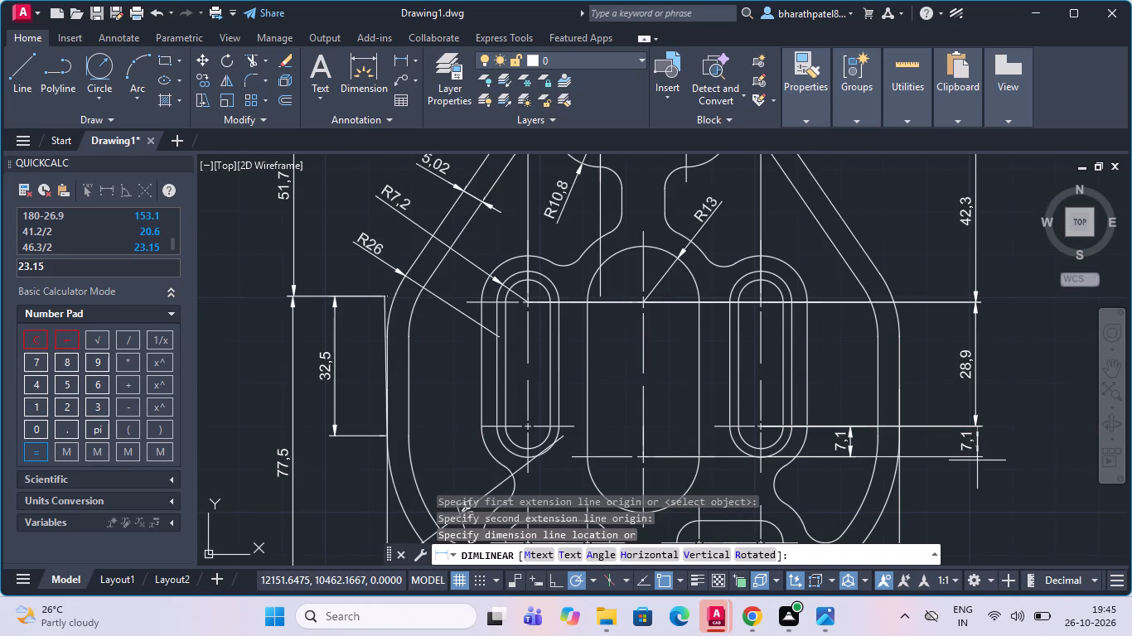
{"action": "left_click", "coordinate": [976, 460]}
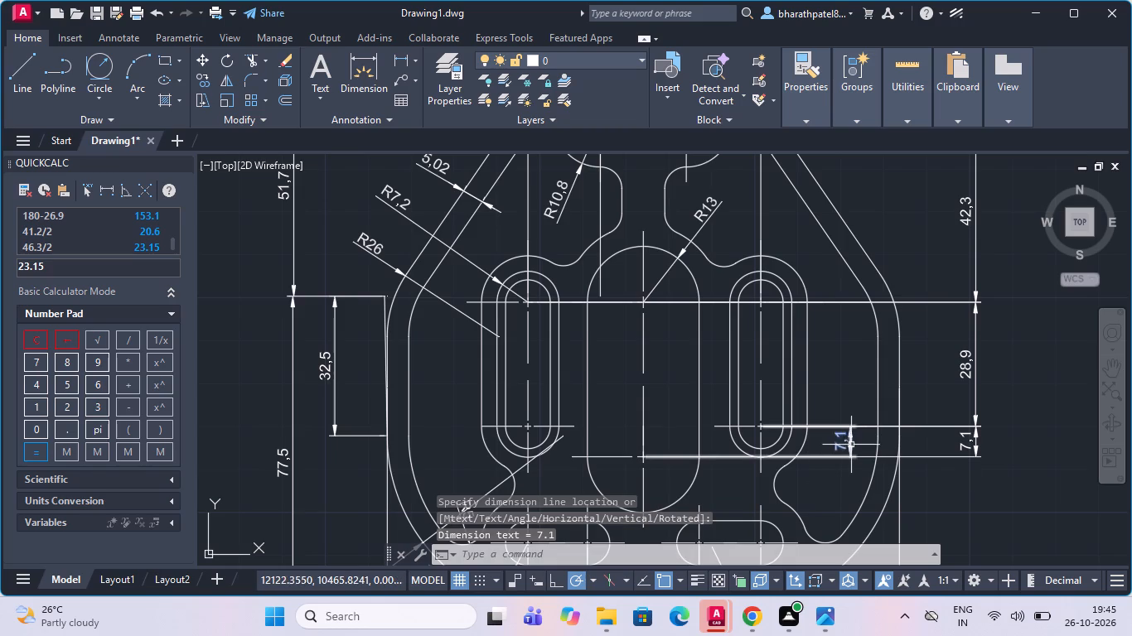
Delete the original inner 7,1 dimension beside the right vertical slot.
{"action": "left_click", "coordinate": [854, 442]}
{"action": "left_click", "coordinate": [848, 443]}
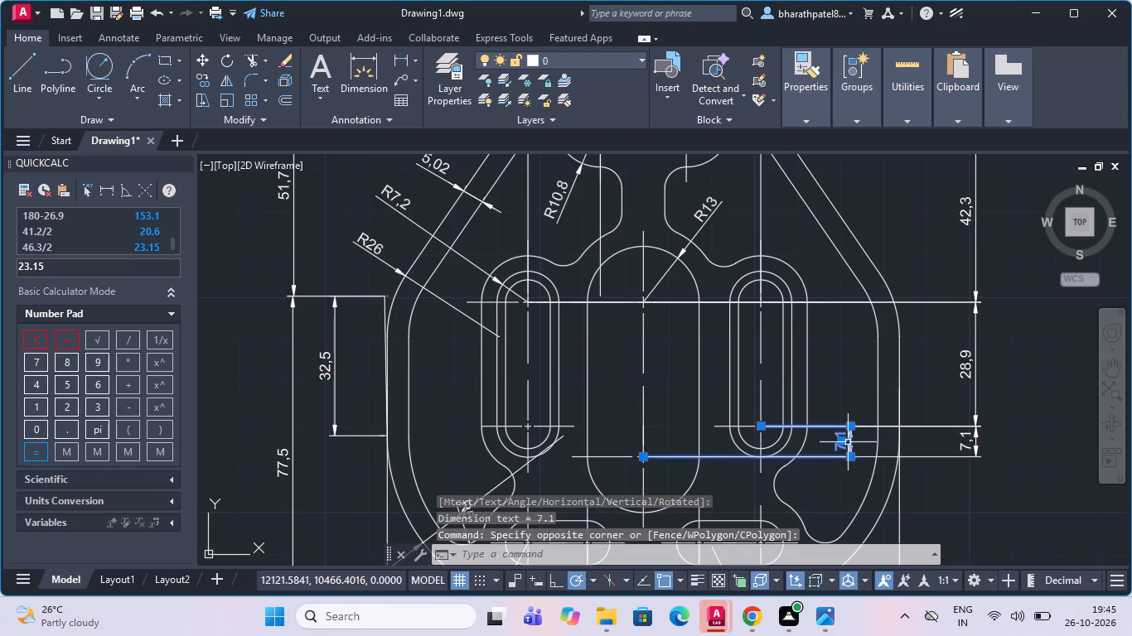
{"action": "key", "text": "Delete"}
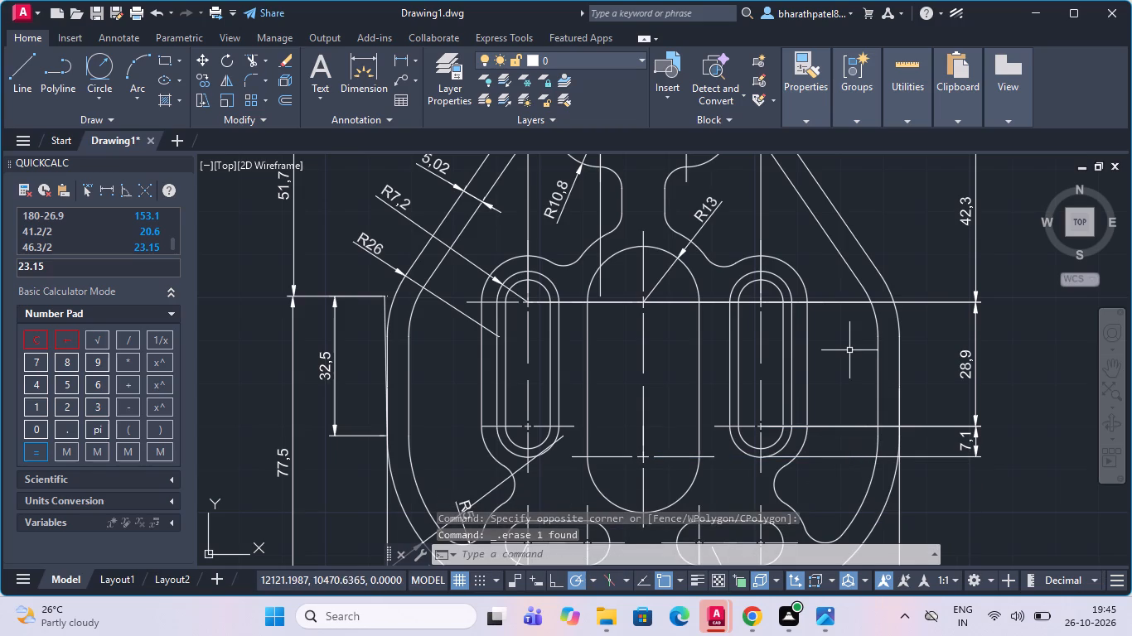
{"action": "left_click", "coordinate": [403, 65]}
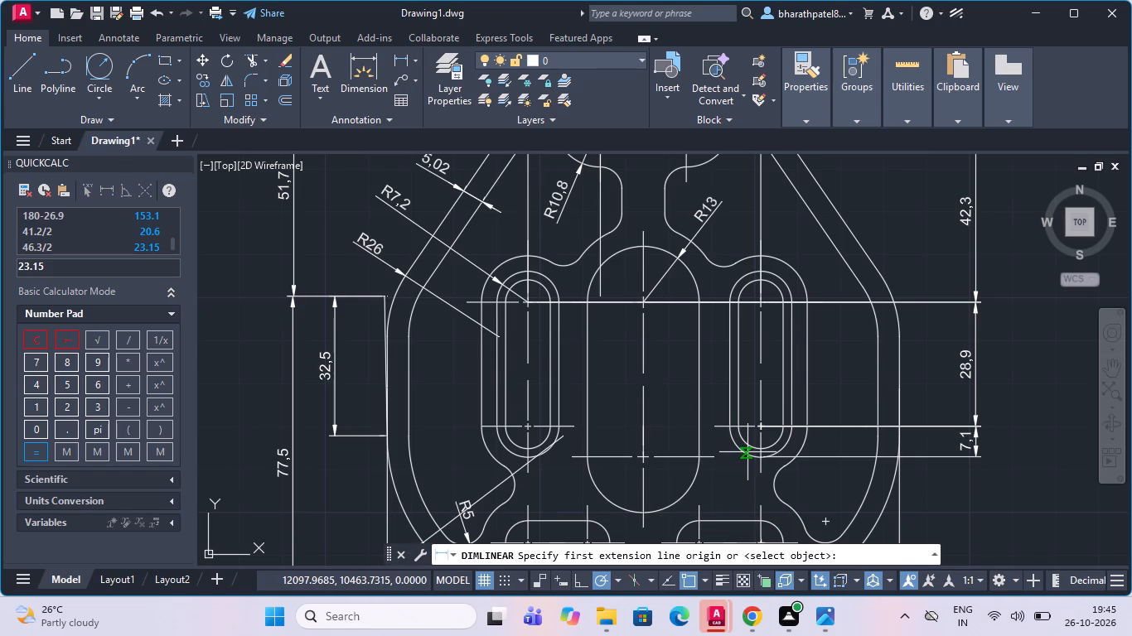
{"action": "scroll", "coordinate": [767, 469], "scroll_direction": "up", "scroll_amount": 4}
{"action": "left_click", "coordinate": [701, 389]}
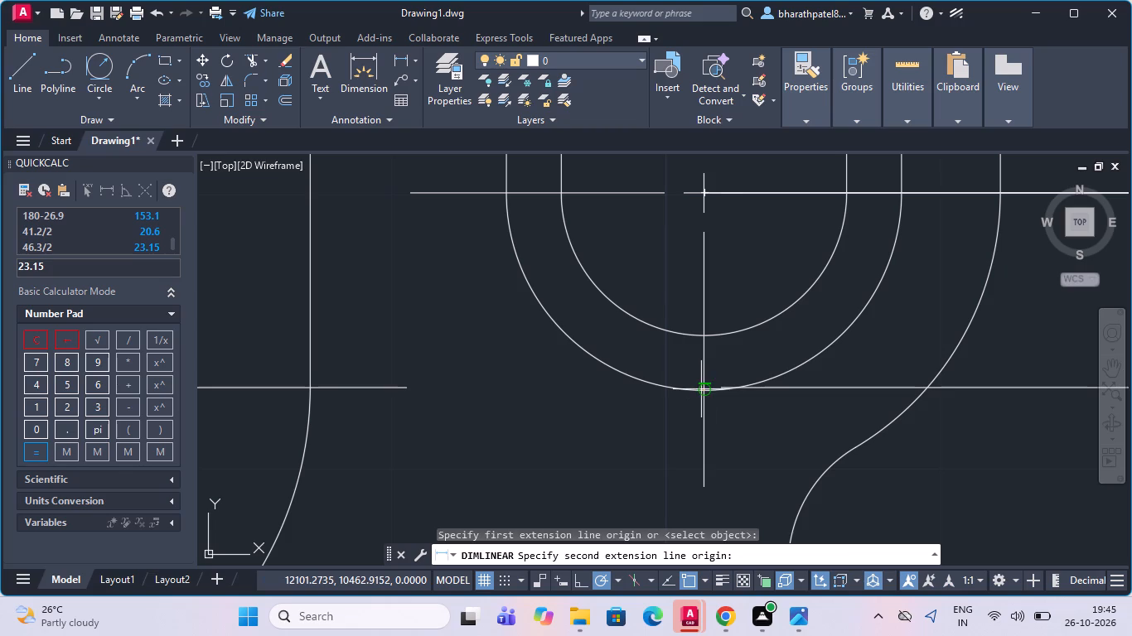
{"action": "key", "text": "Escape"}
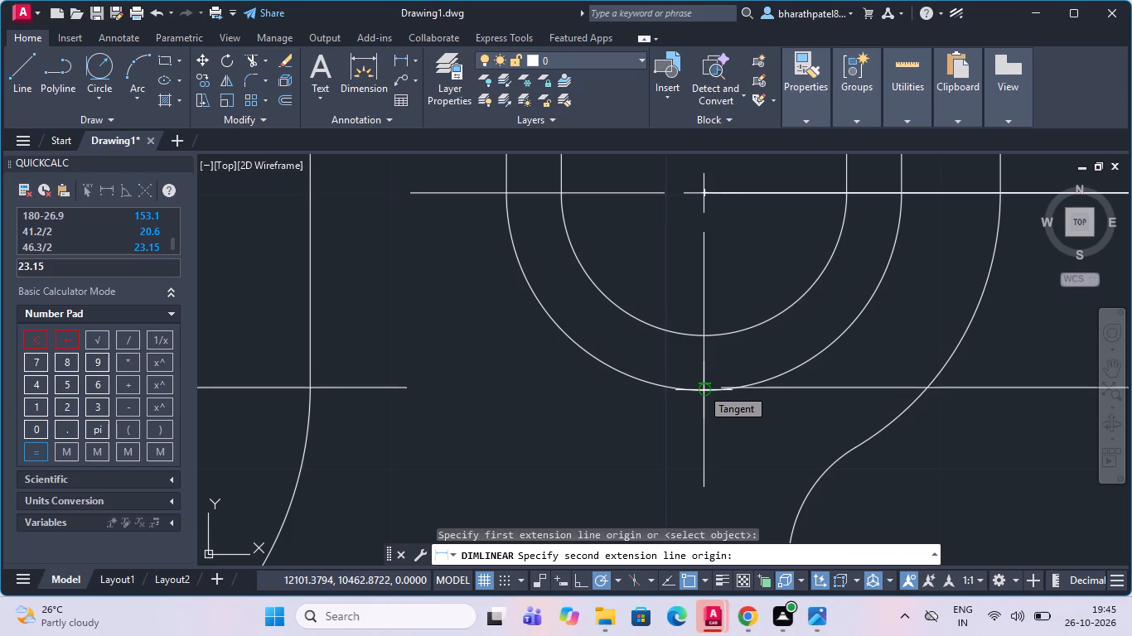
Add a vertical linear dimension from the central slot's lower centre level to the lower right slot's right centre, in line below the 7,1 dimension.
{"action": "left_click", "coordinate": [399, 65]}
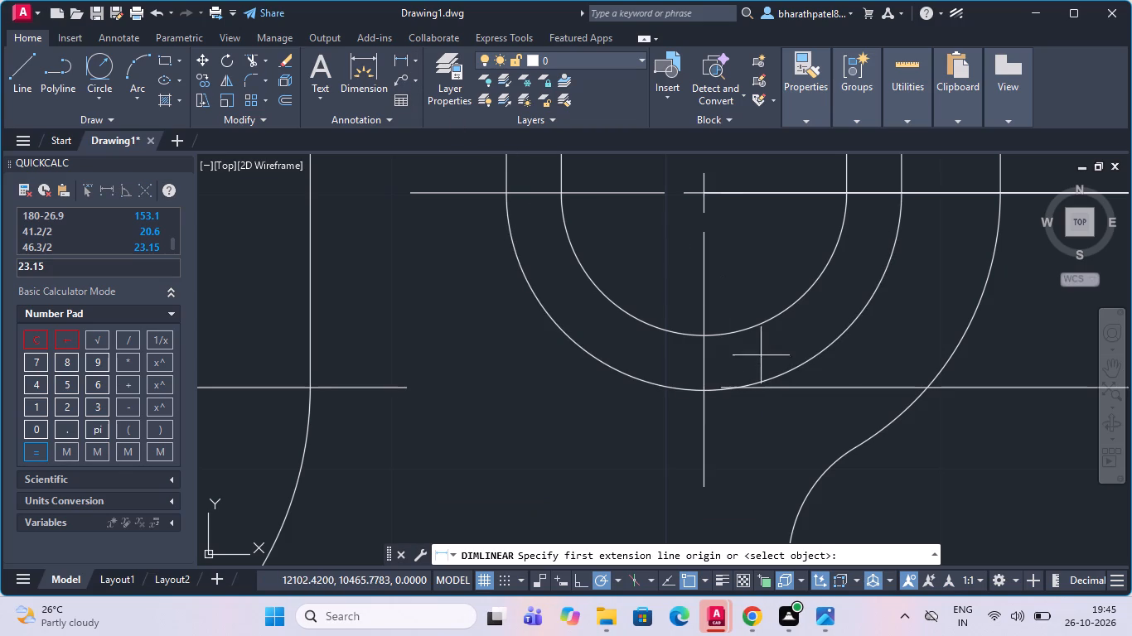
{"action": "scroll", "coordinate": [723, 373], "scroll_direction": "up", "scroll_amount": 5}
{"action": "scroll", "coordinate": [670, 509], "scroll_direction": "down", "scroll_amount": 2}
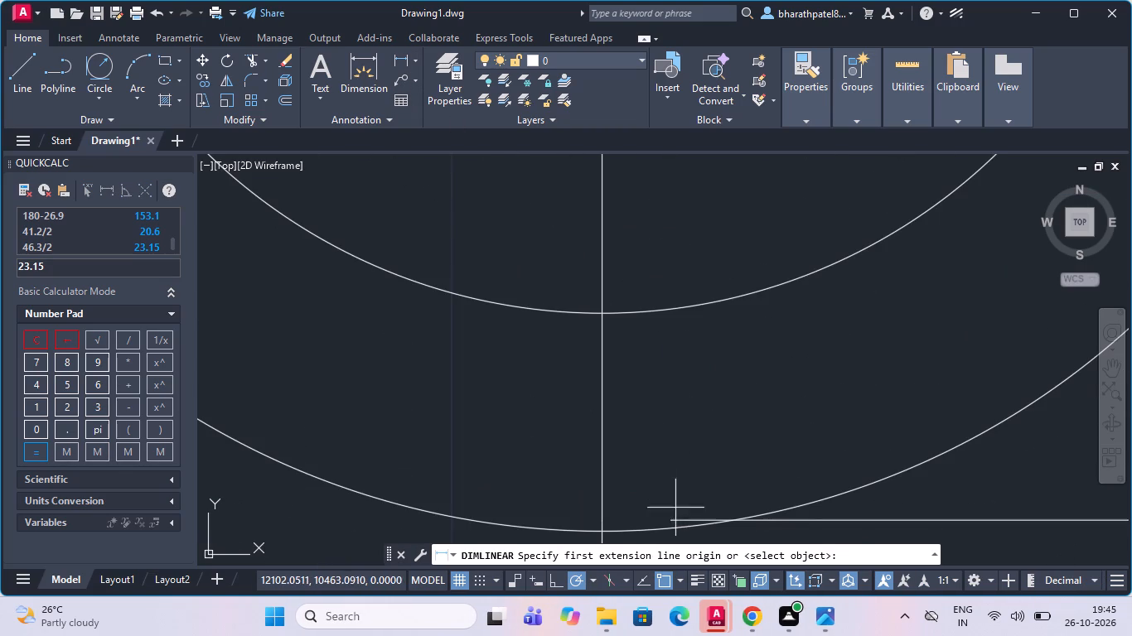
{"action": "left_click", "coordinate": [674, 521]}
{"action": "scroll", "coordinate": [674, 415], "scroll_direction": "down", "scroll_amount": 4}
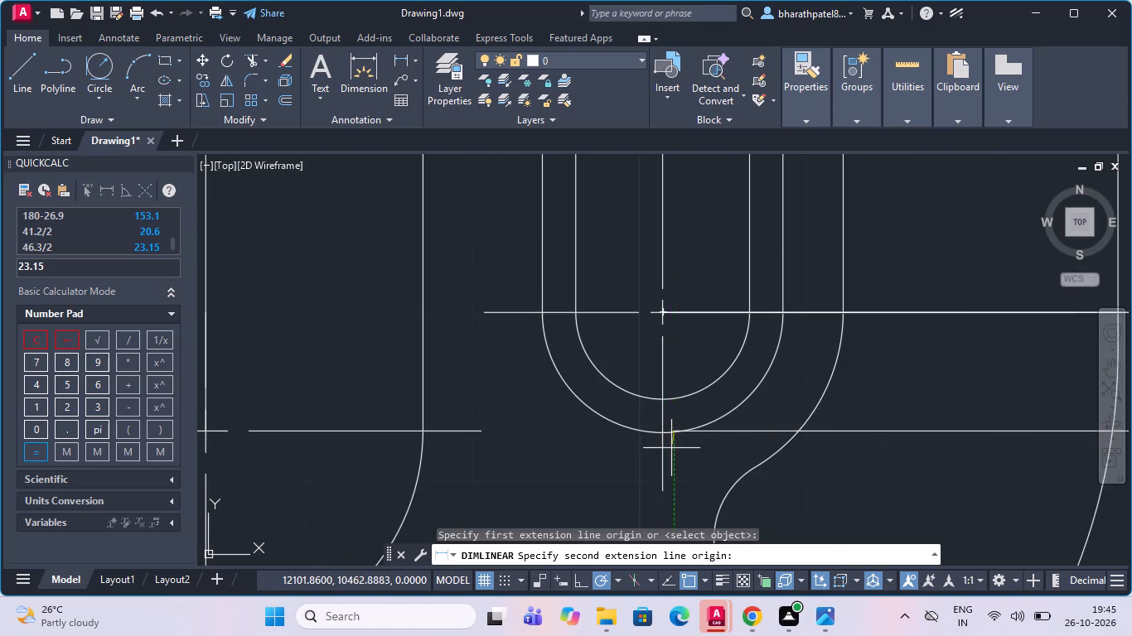
{"action": "scroll", "coordinate": [674, 452], "scroll_direction": "down", "scroll_amount": 4}
{"action": "scroll", "coordinate": [674, 471], "scroll_direction": "up", "scroll_amount": 4}
{"action": "scroll", "coordinate": [674, 472], "scroll_direction": "down", "scroll_amount": 3}
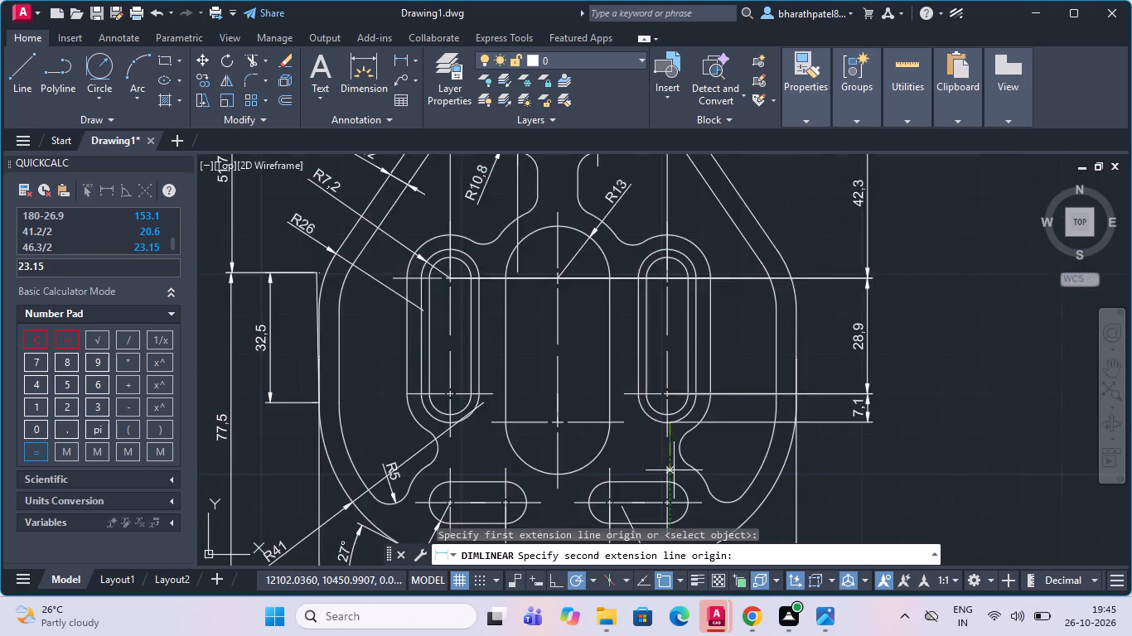
{"action": "scroll", "coordinate": [677, 443], "scroll_direction": "down", "scroll_amount": 2}
{"action": "scroll", "coordinate": [674, 468], "scroll_direction": "up", "scroll_amount": 4}
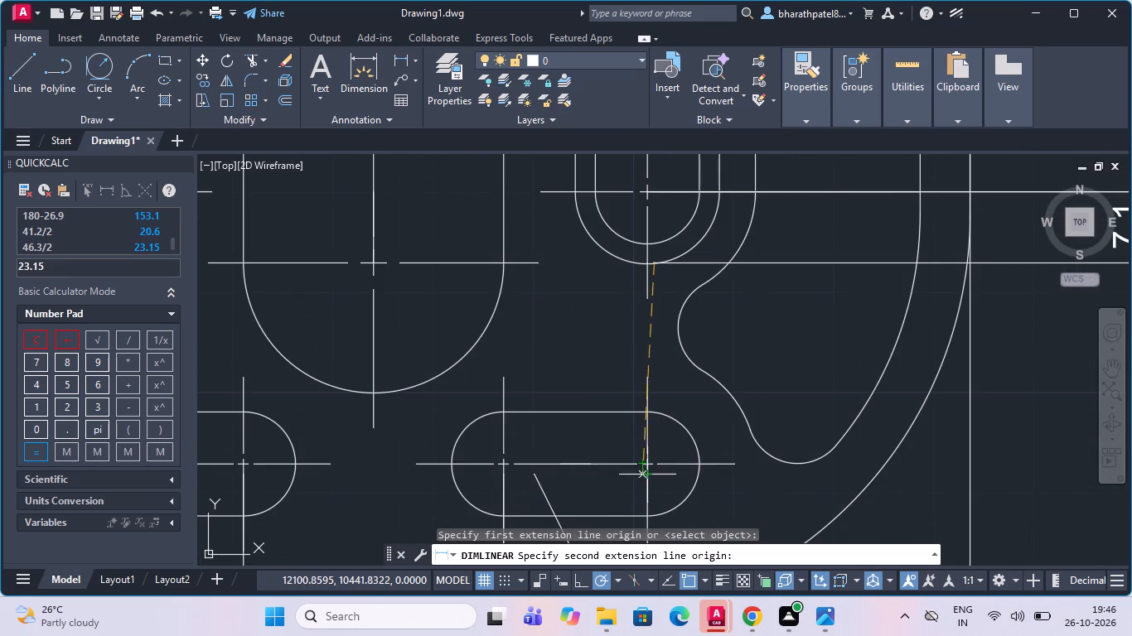
{"action": "scroll", "coordinate": [651, 462], "scroll_direction": "up", "scroll_amount": 3}
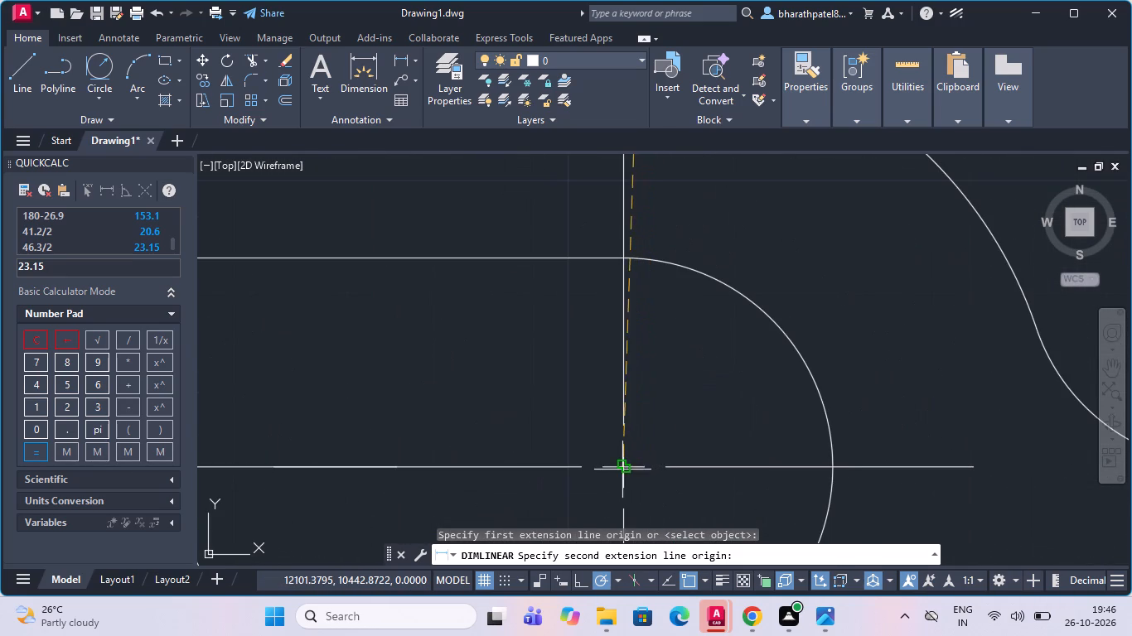
{"action": "left_click", "coordinate": [622, 468]}
{"action": "scroll", "coordinate": [622, 468], "scroll_direction": "down", "scroll_amount": 7}
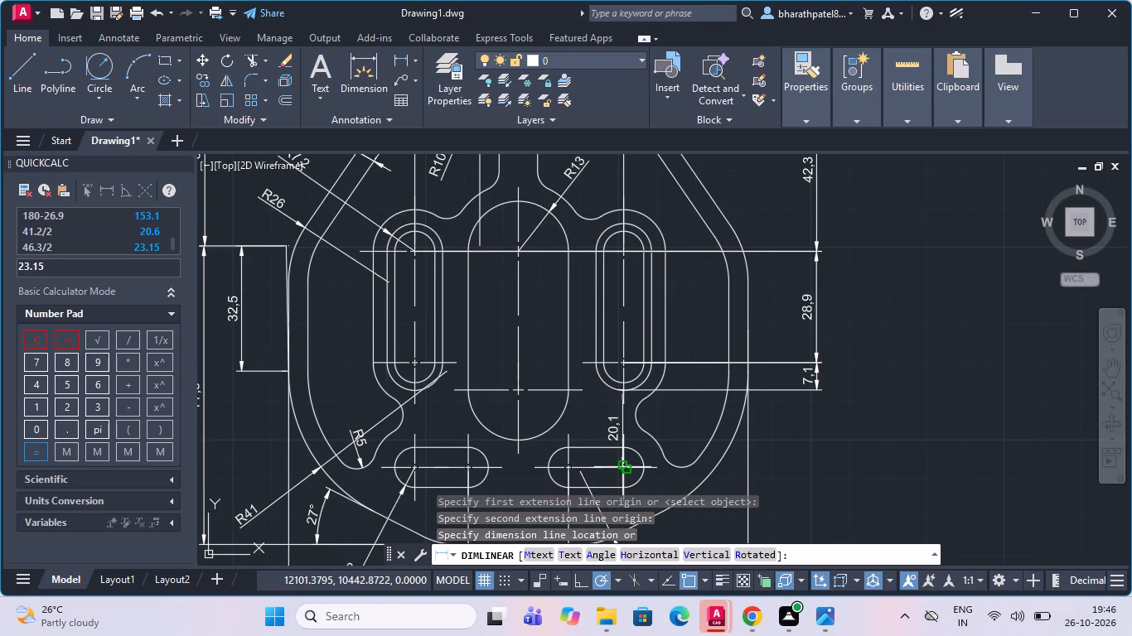
{"action": "scroll", "coordinate": [820, 445], "scroll_direction": "up", "scroll_amount": 3}
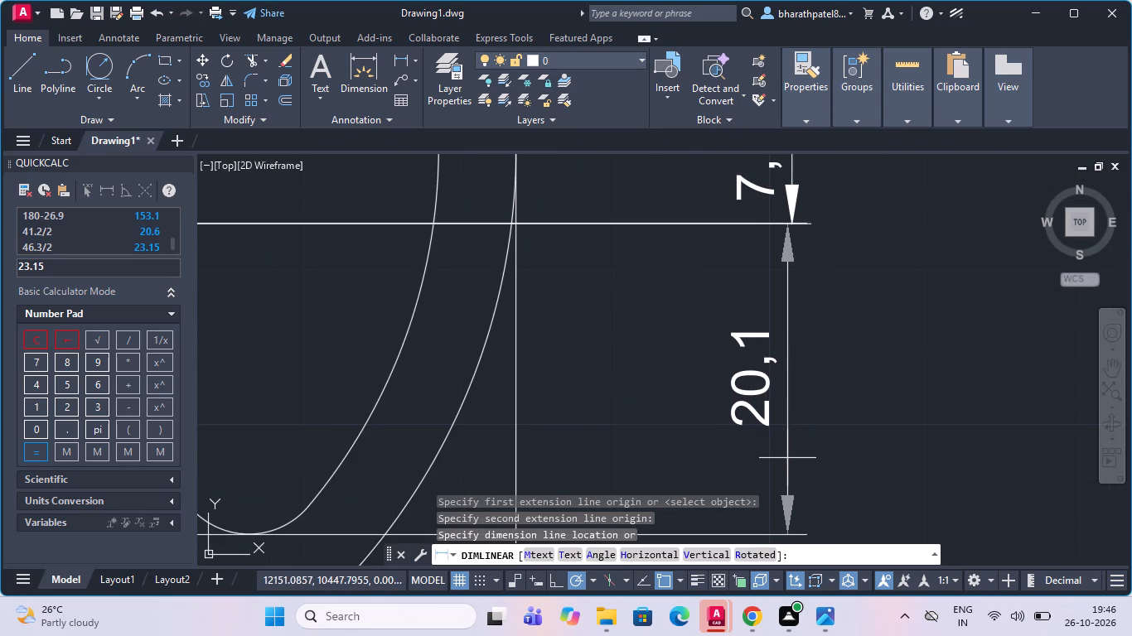
{"action": "left_click", "coordinate": [791, 454]}
Examine the dimensioned plate, especially the top slot area and the right vertical slot, for dimensions still missing.
{"action": "scroll", "coordinate": [791, 453], "scroll_direction": "down", "scroll_amount": 6}
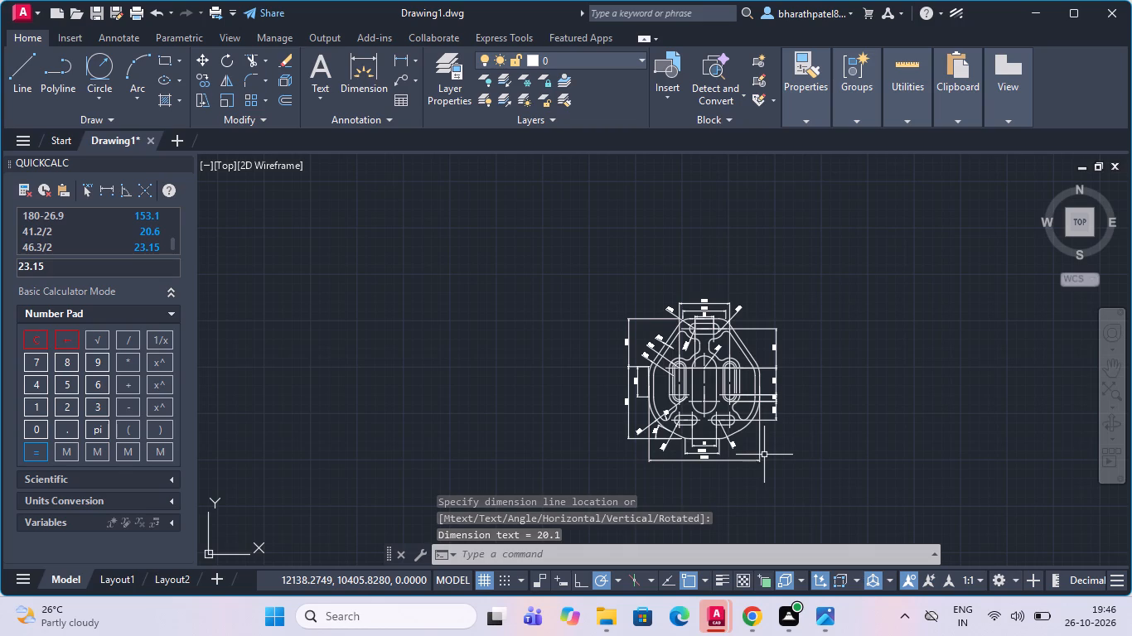
{"action": "scroll", "coordinate": [767, 428], "scroll_direction": "down", "scroll_amount": 1}
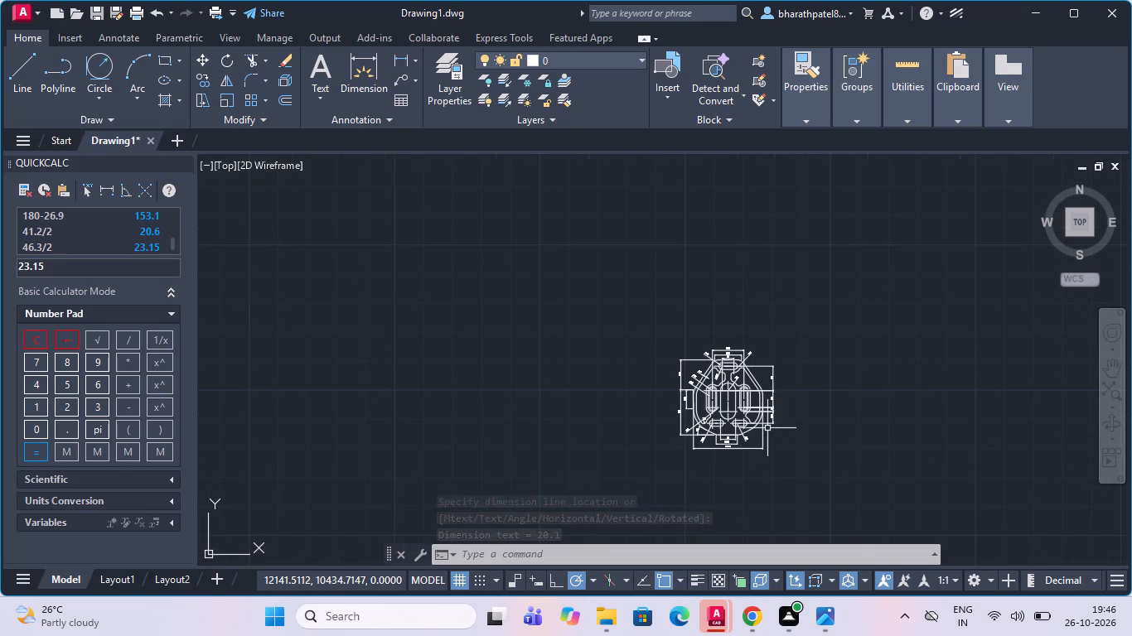
{"action": "scroll", "coordinate": [767, 430], "scroll_direction": "down", "scroll_amount": 1}
{"action": "scroll", "coordinate": [767, 430], "scroll_direction": "up", "scroll_amount": 3}
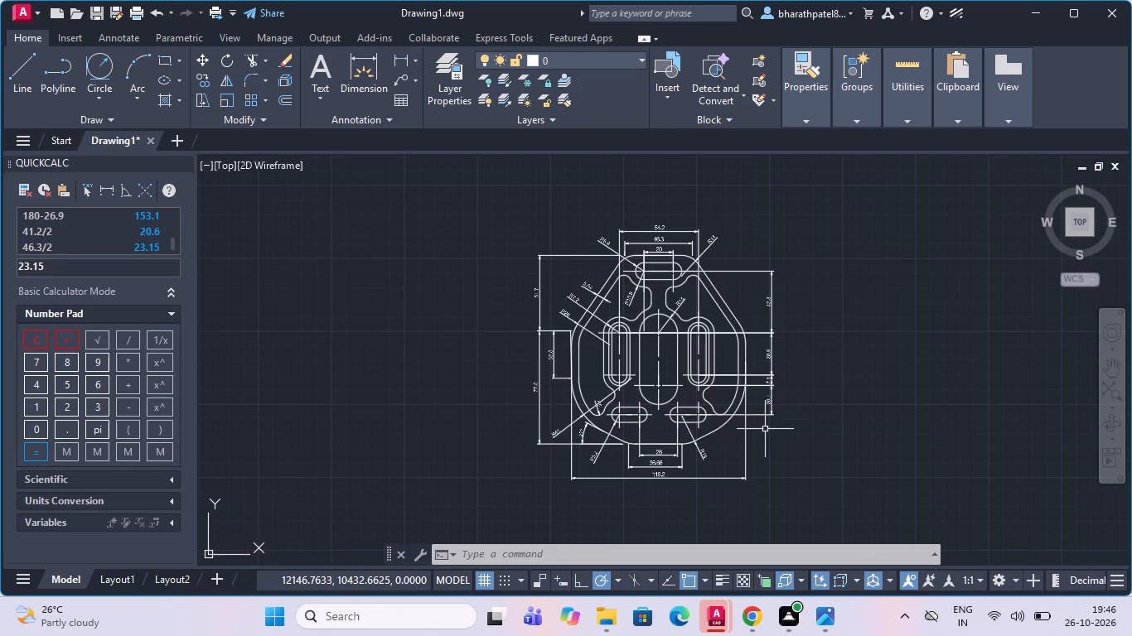
{"action": "scroll", "coordinate": [686, 420], "scroll_direction": "down", "scroll_amount": 2}
{"action": "scroll", "coordinate": [666, 350], "scroll_direction": "up", "scroll_amount": 3}
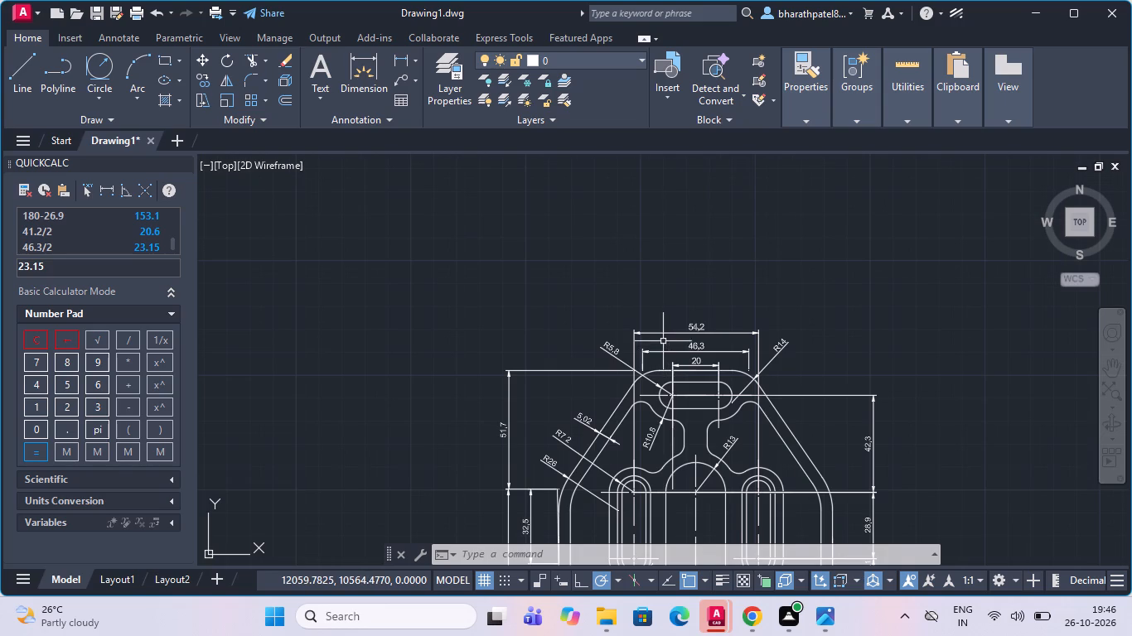
{"action": "scroll", "coordinate": [663, 341], "scroll_direction": "down", "scroll_amount": 2}
{"action": "scroll", "coordinate": [663, 340], "scroll_direction": "up", "scroll_amount": 3}
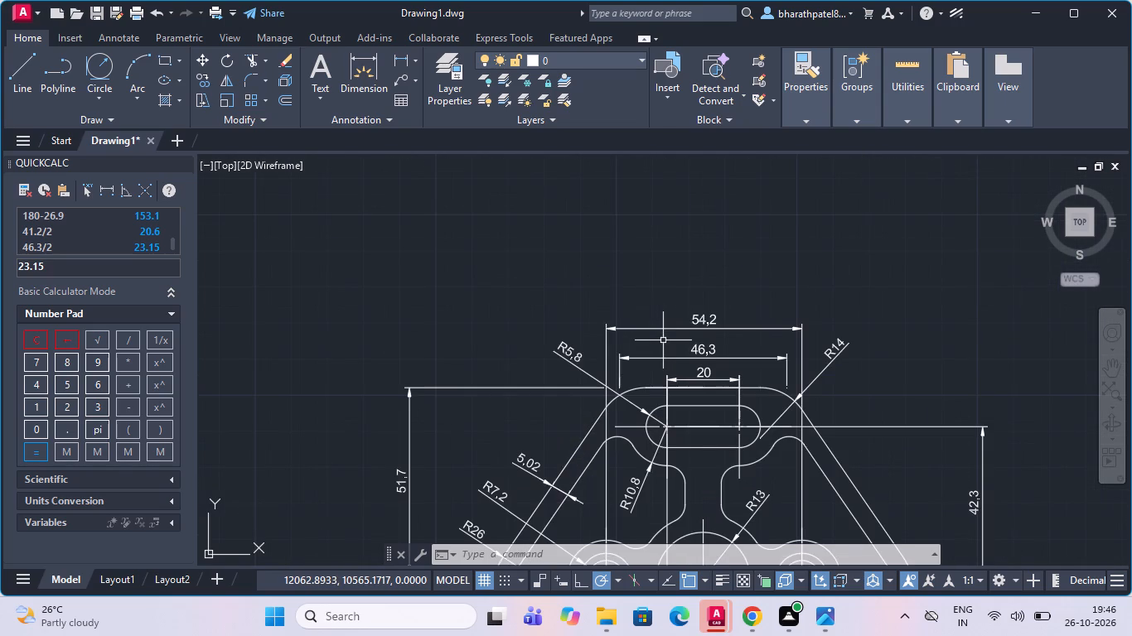
{"action": "scroll", "coordinate": [663, 340], "scroll_direction": "down", "scroll_amount": 2}
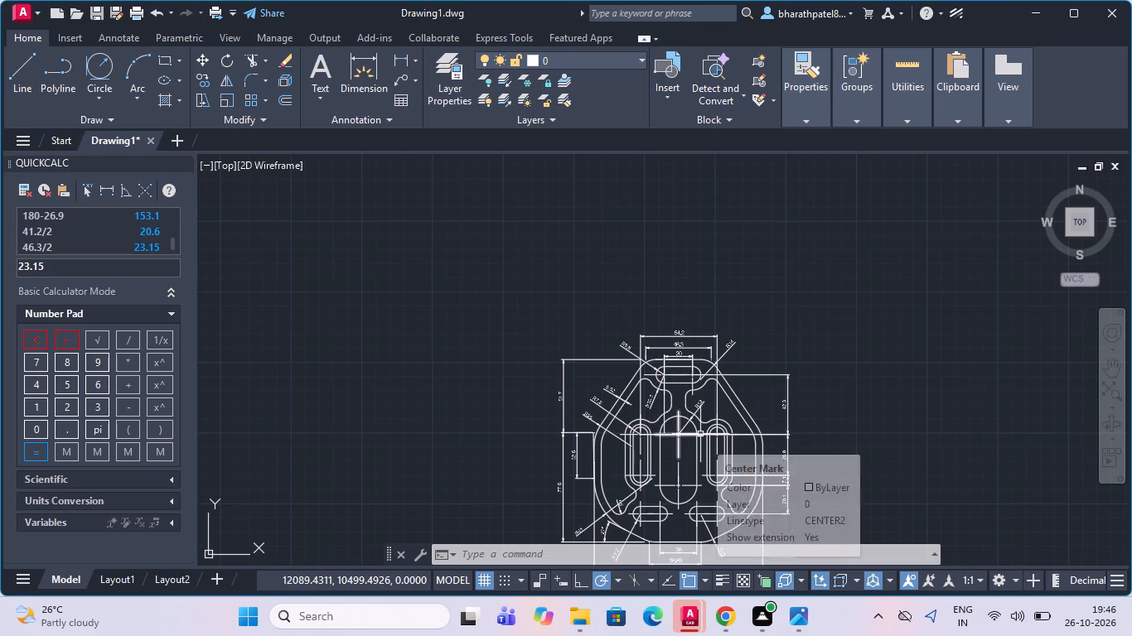
{"action": "scroll", "coordinate": [700, 434], "scroll_direction": "up", "scroll_amount": 2}
{"action": "scroll", "coordinate": [743, 402], "scroll_direction": "down", "scroll_amount": 3}
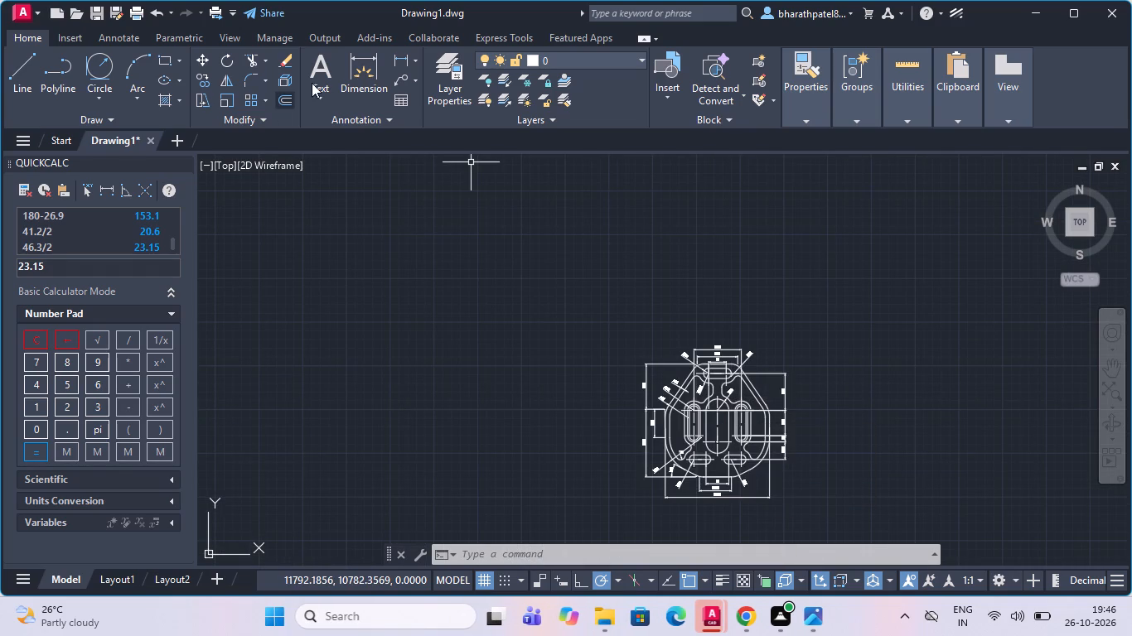
Add a radius dimension to the innermost upper arc of the right vertical slot, with its text outside the plate's sloping right edge.
{"action": "left_click", "coordinate": [408, 59]}
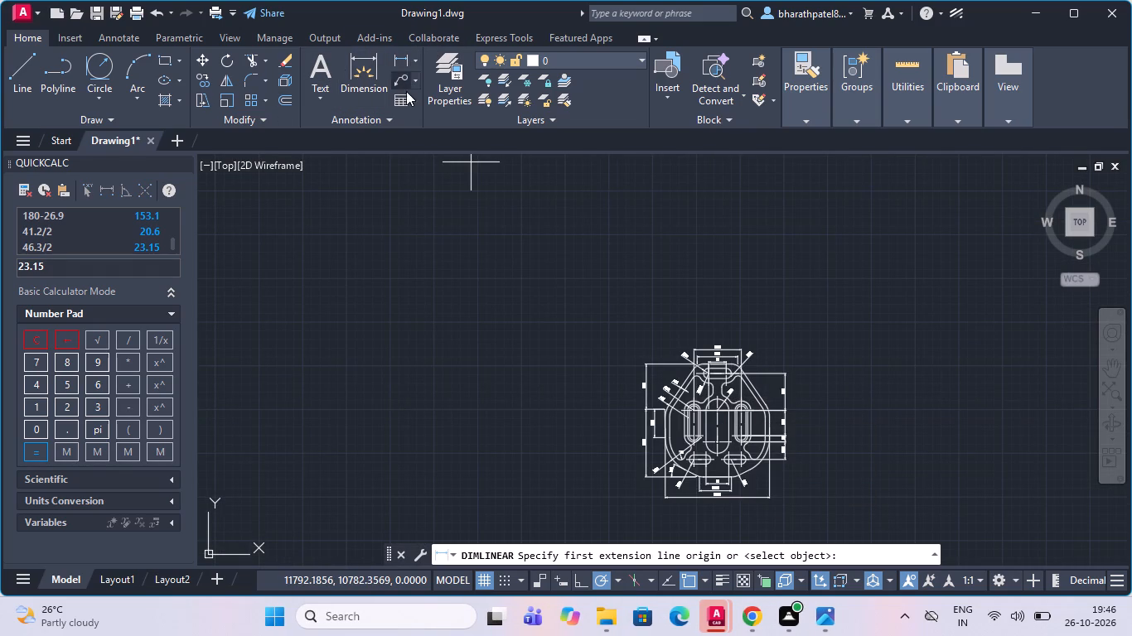
{"action": "left_click", "coordinate": [418, 55]}
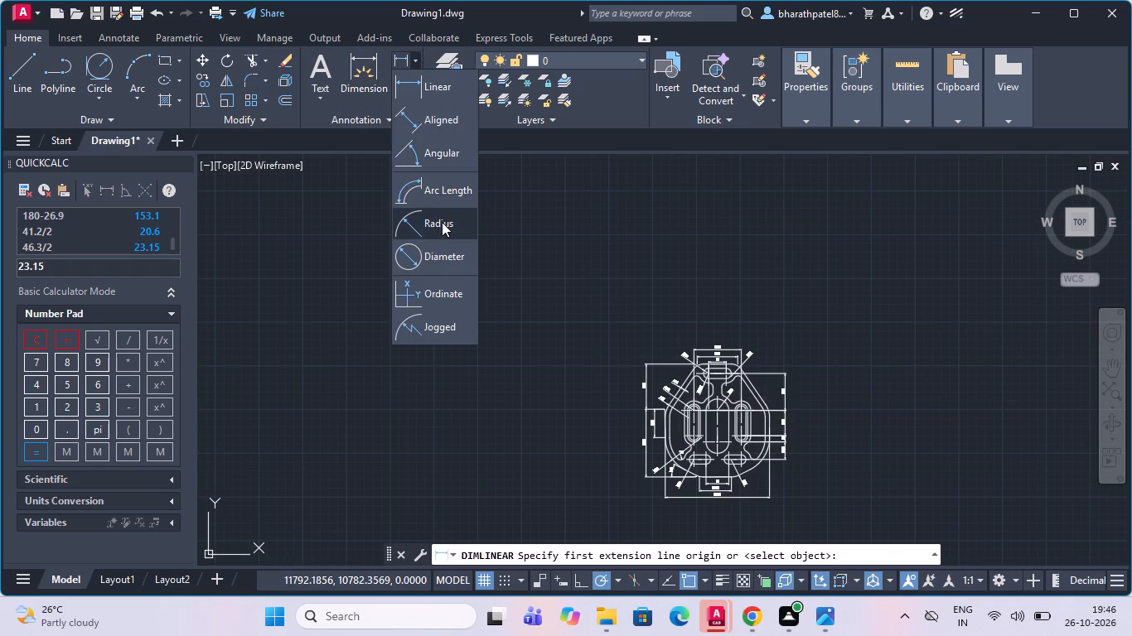
{"action": "left_click", "coordinate": [442, 222]}
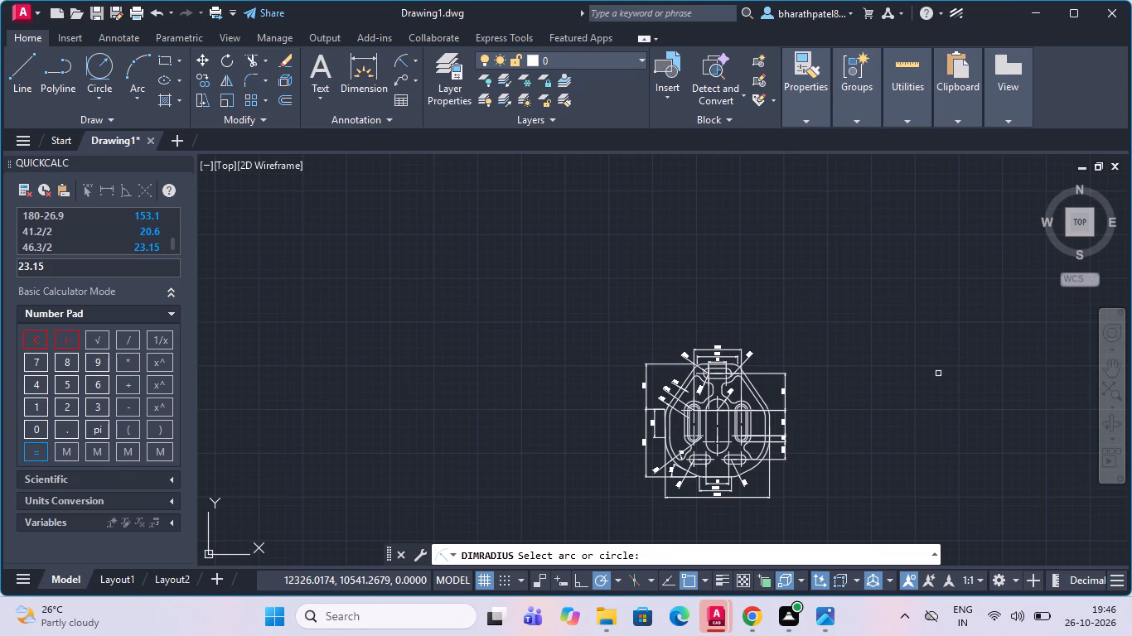
{"action": "scroll", "coordinate": [810, 370], "scroll_direction": "up", "scroll_amount": 1}
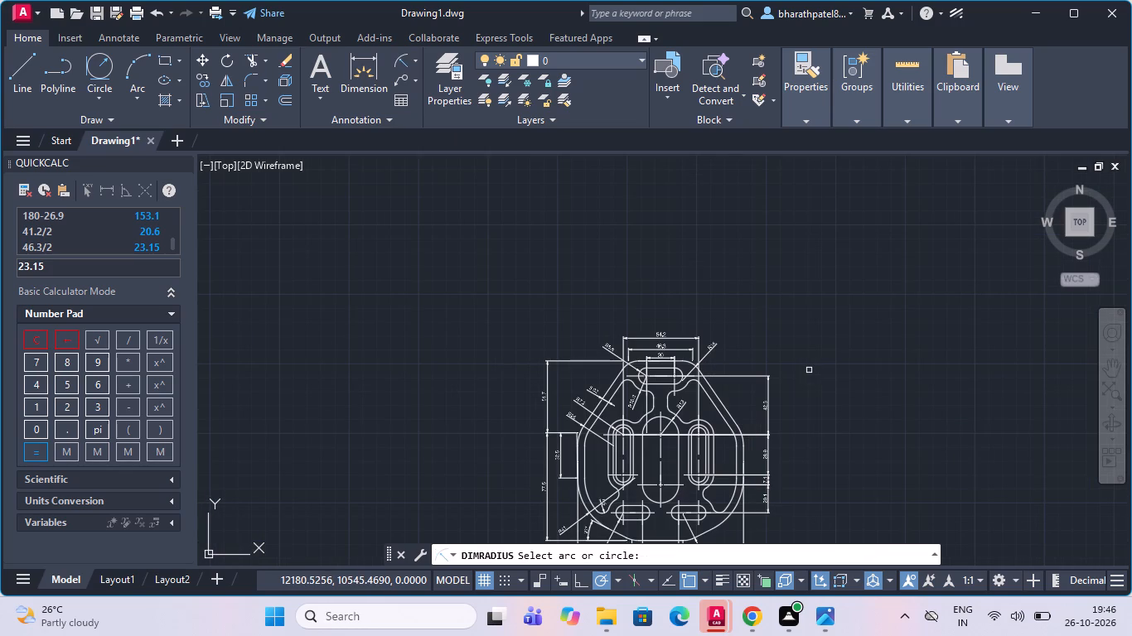
{"action": "scroll", "coordinate": [763, 404], "scroll_direction": "up", "scroll_amount": 2}
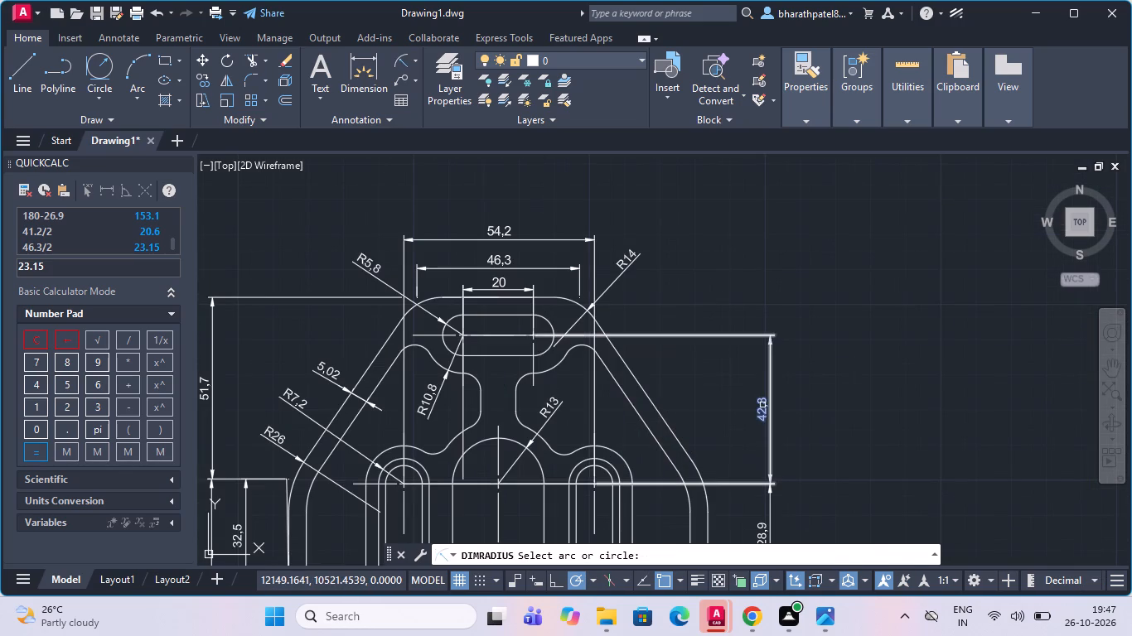
{"action": "left_click", "coordinate": [604, 472]}
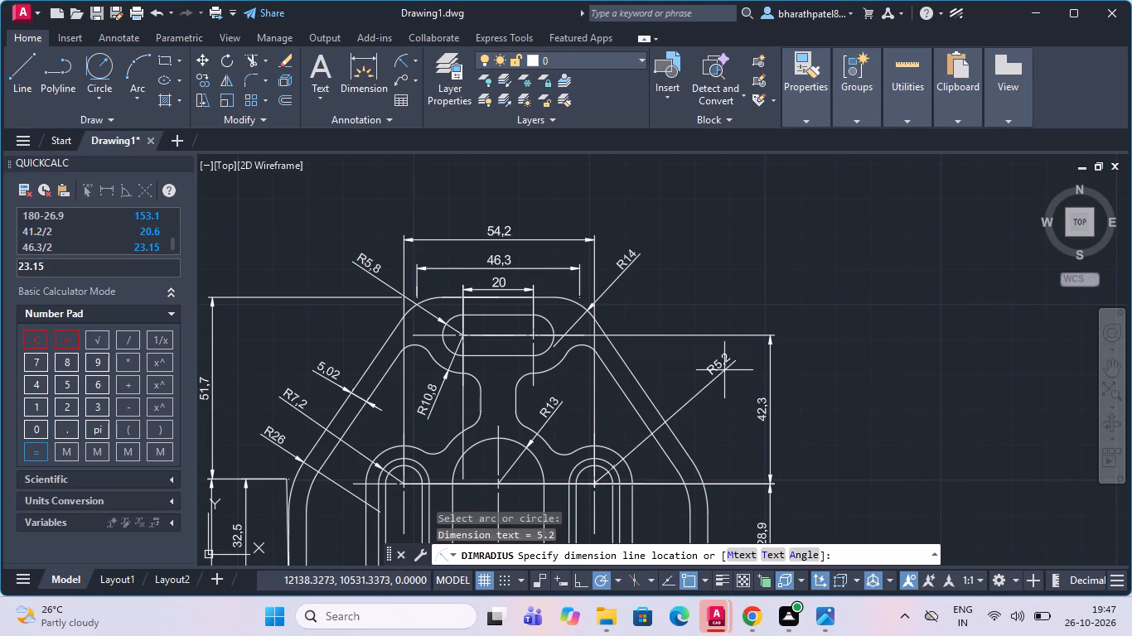
{"action": "left_click", "coordinate": [724, 370]}
Review the whole dimensioned plate to check that its dimensions are complete.
{"action": "scroll", "coordinate": [674, 426], "scroll_direction": "down", "scroll_amount": 1}
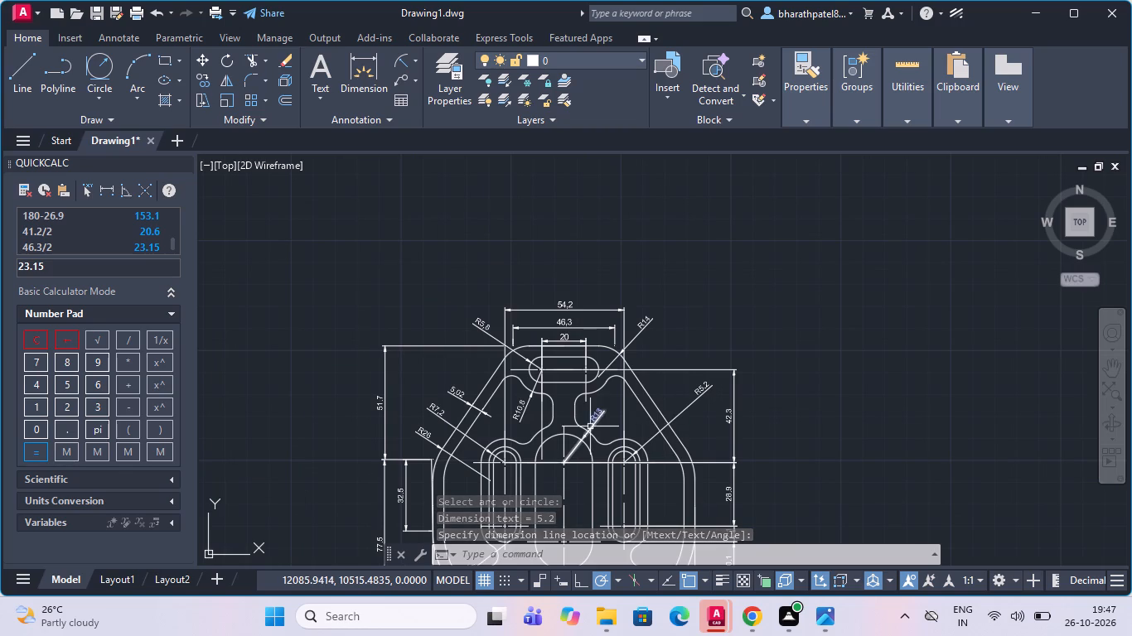
{"action": "scroll", "coordinate": [631, 394], "scroll_direction": "down", "scroll_amount": 2}
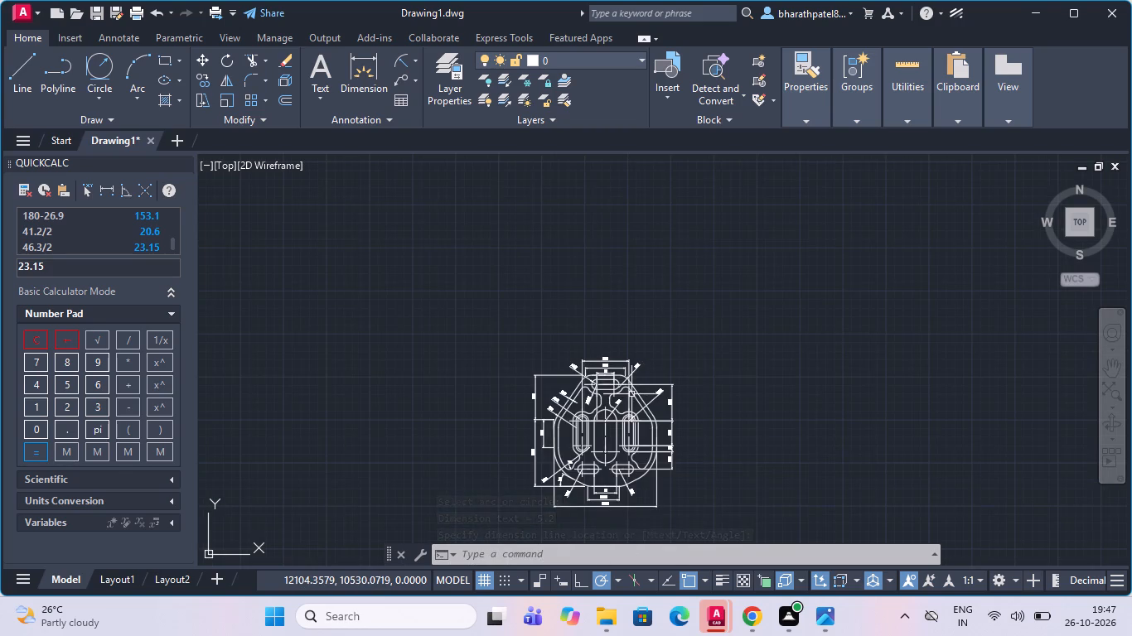
{"action": "scroll", "coordinate": [631, 394], "scroll_direction": "down", "scroll_amount": 1}
{"action": "scroll", "coordinate": [627, 428], "scroll_direction": "up", "scroll_amount": 3}
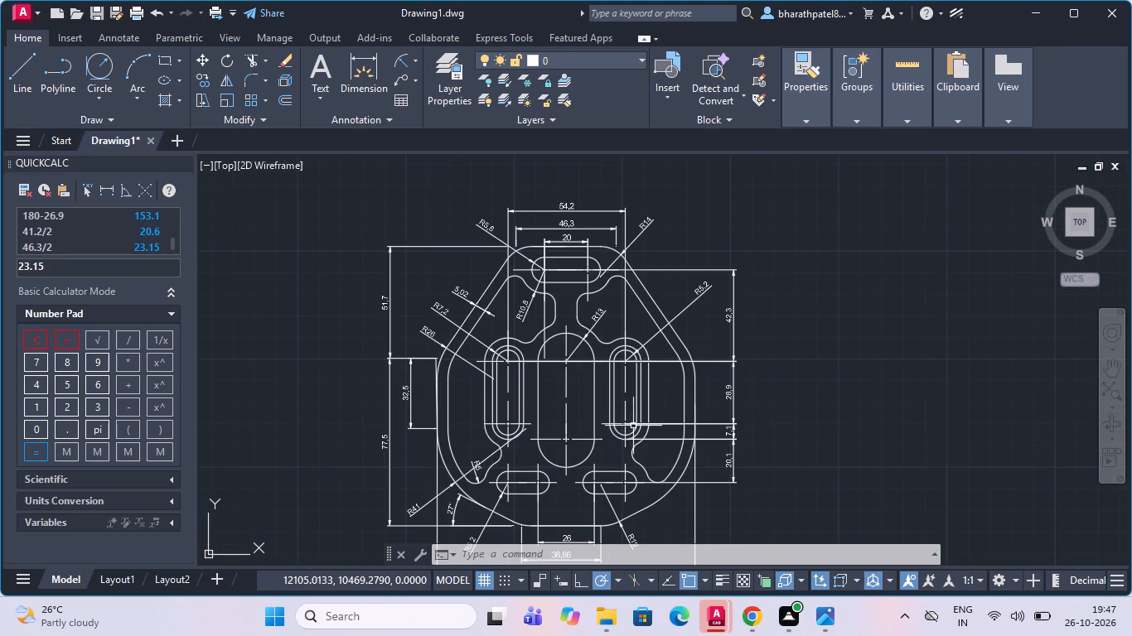
{"action": "scroll", "coordinate": [634, 426], "scroll_direction": "down", "scroll_amount": 1}
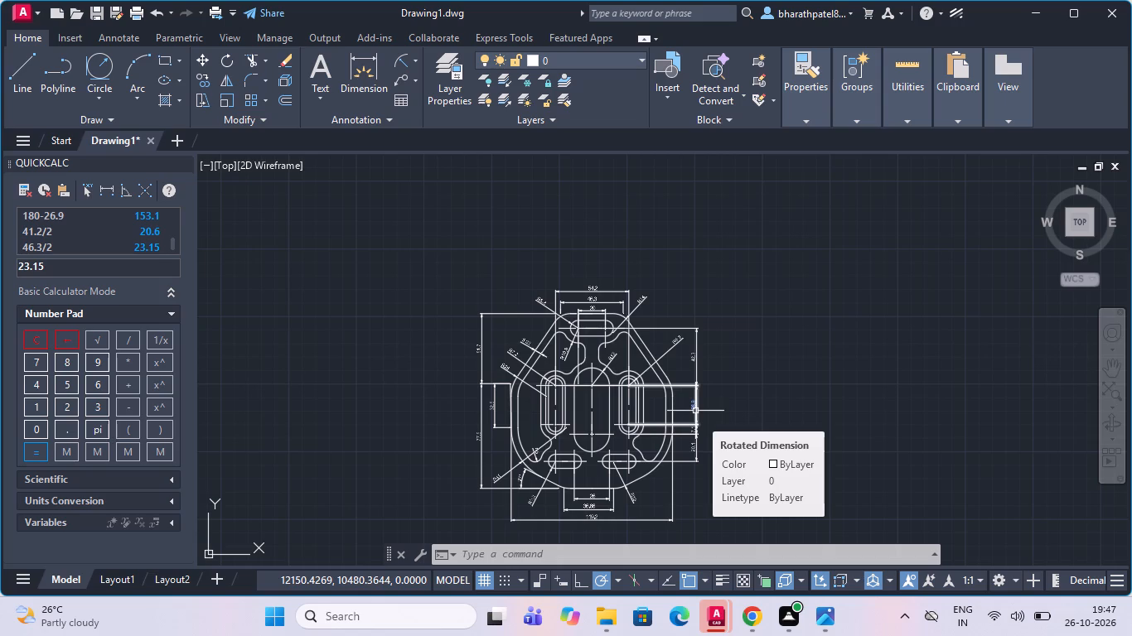
{"action": "scroll", "coordinate": [719, 388], "scroll_direction": "down", "scroll_amount": 1}
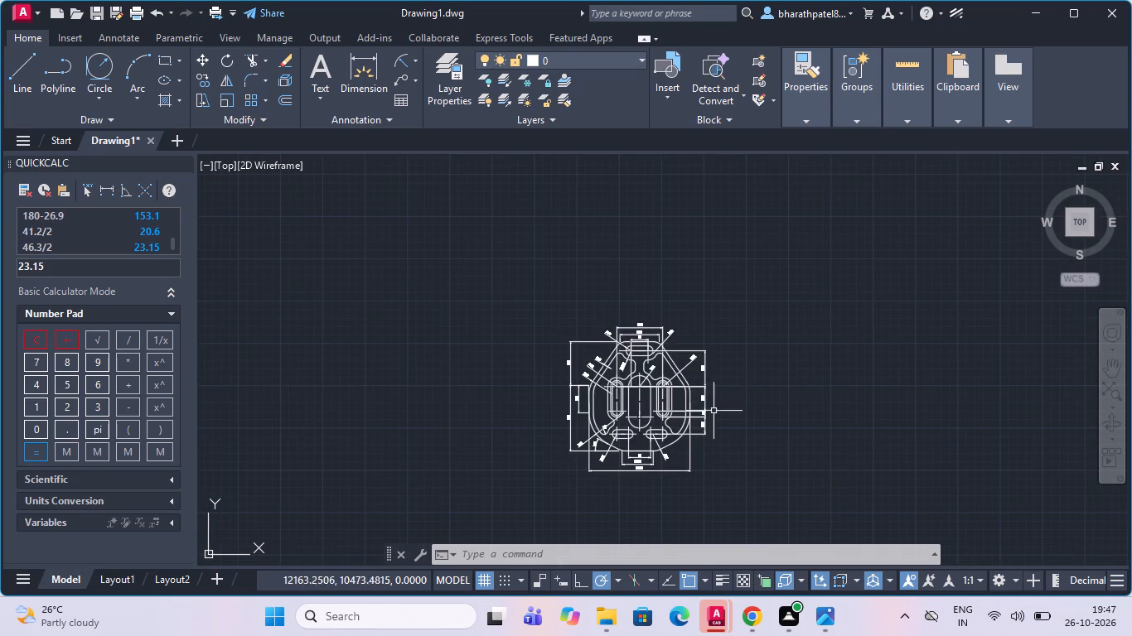
{"action": "scroll", "coordinate": [705, 439], "scroll_direction": "up", "scroll_amount": 1}
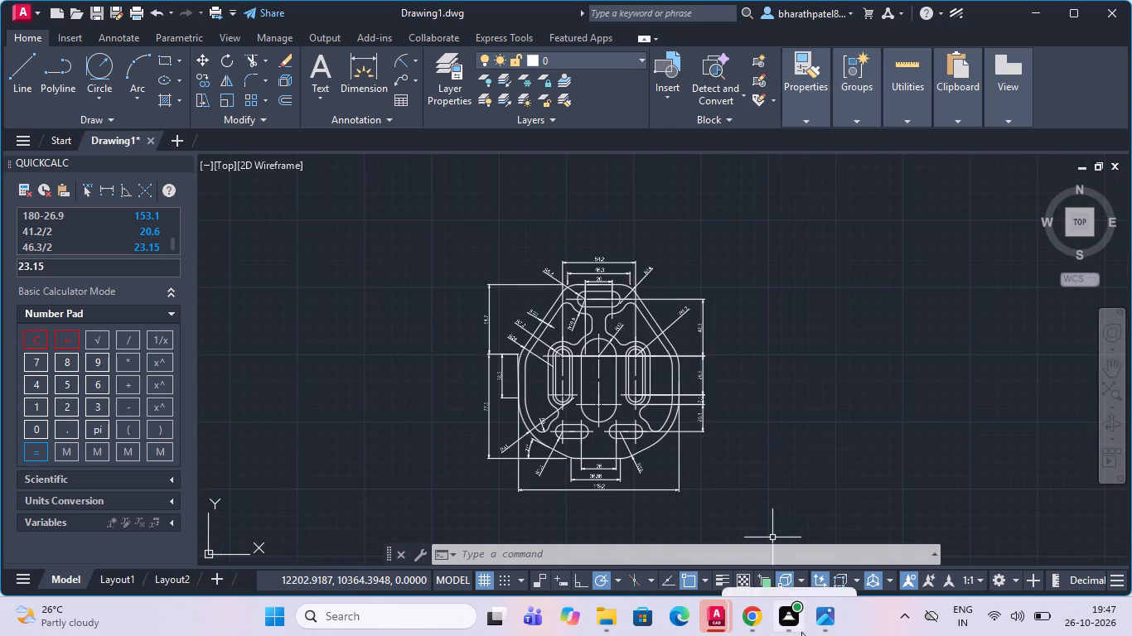
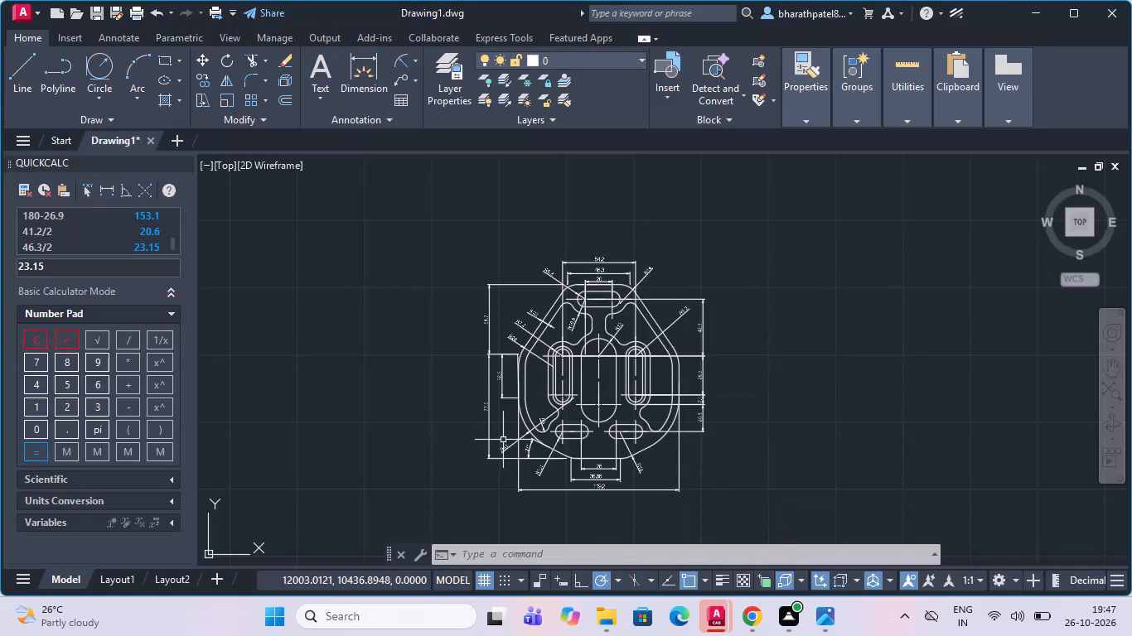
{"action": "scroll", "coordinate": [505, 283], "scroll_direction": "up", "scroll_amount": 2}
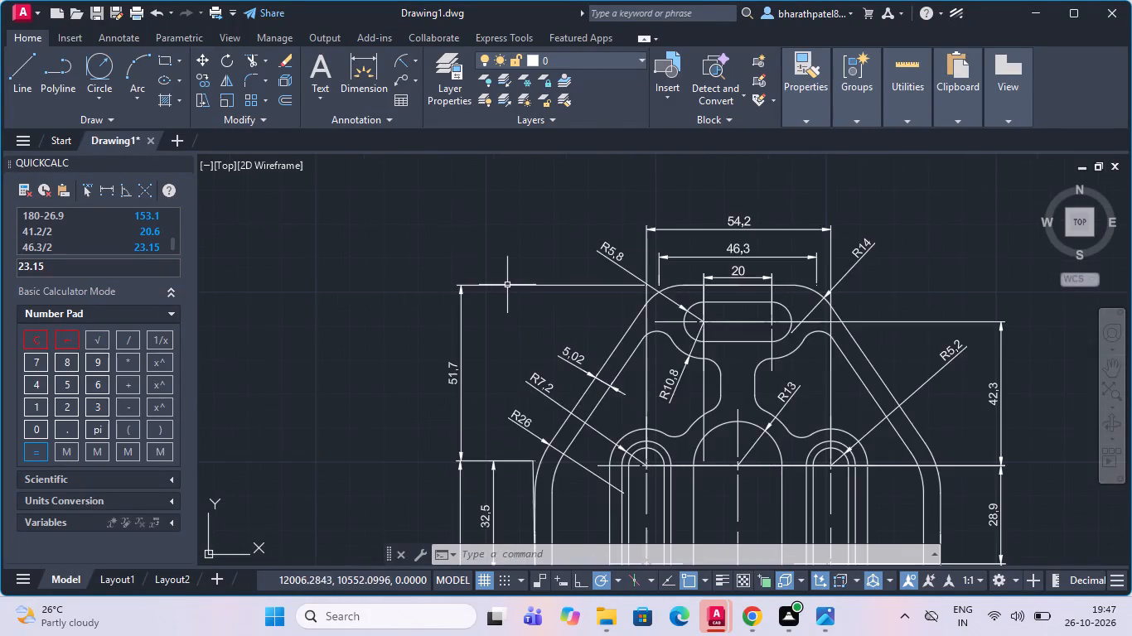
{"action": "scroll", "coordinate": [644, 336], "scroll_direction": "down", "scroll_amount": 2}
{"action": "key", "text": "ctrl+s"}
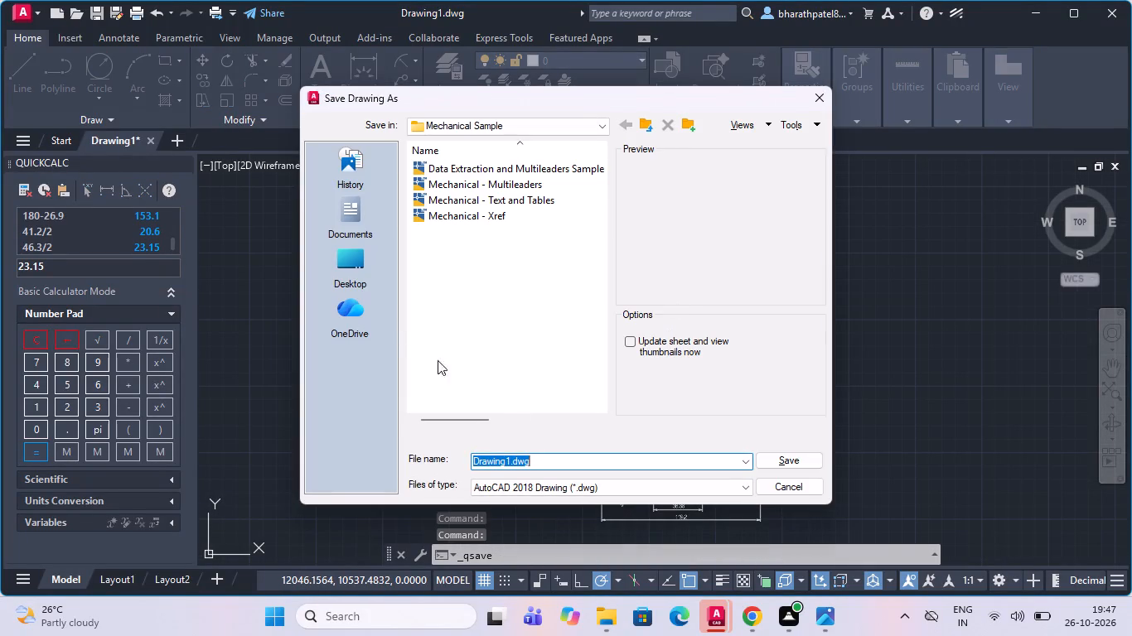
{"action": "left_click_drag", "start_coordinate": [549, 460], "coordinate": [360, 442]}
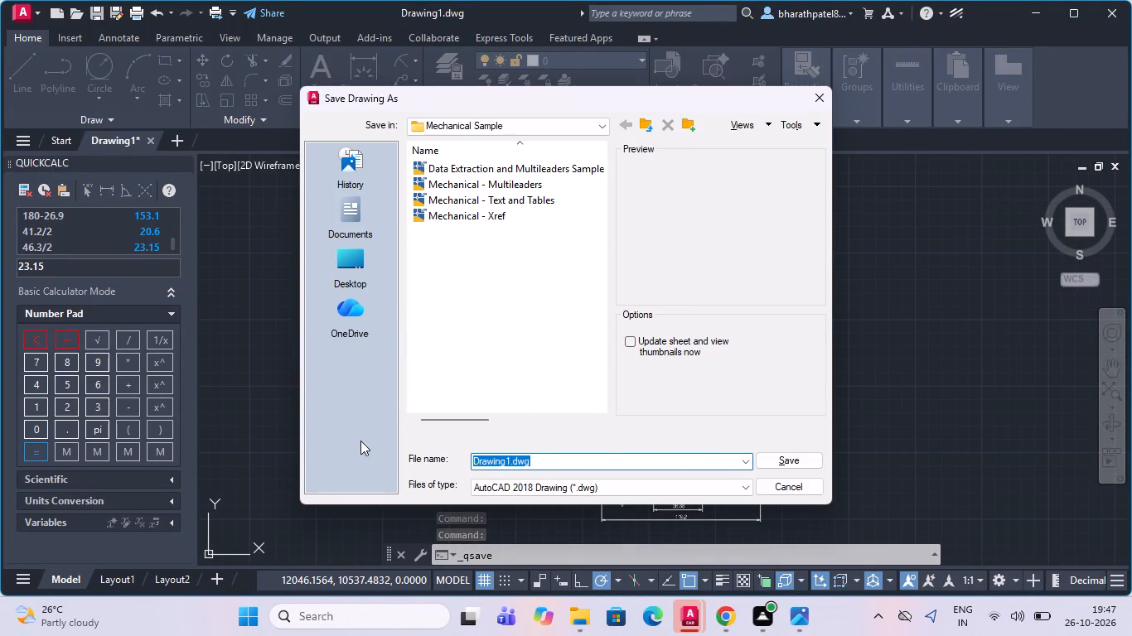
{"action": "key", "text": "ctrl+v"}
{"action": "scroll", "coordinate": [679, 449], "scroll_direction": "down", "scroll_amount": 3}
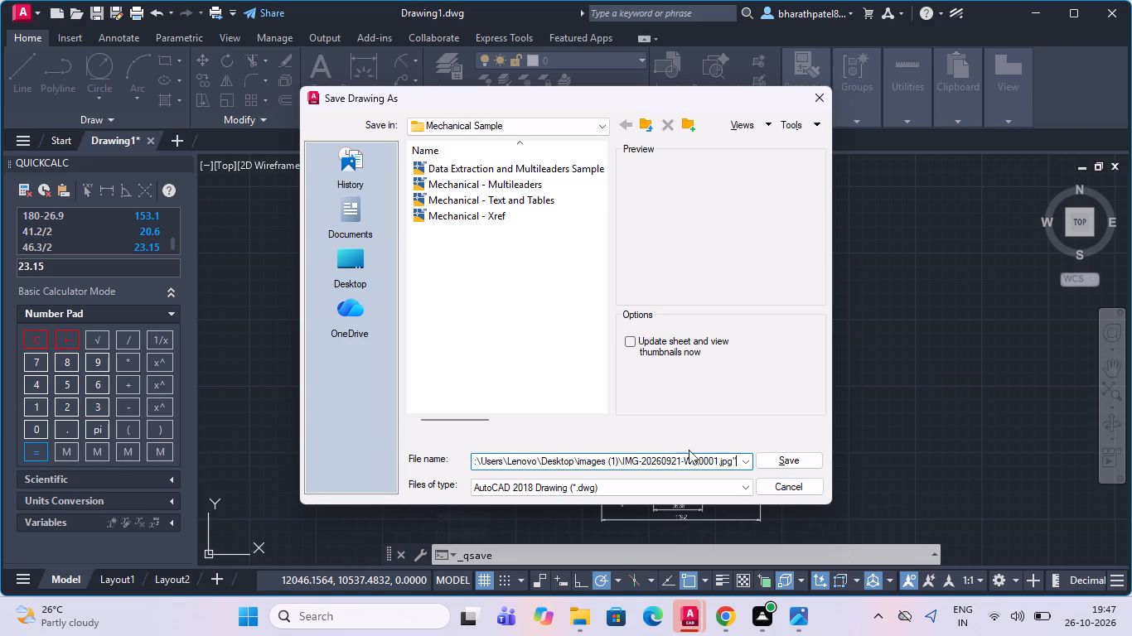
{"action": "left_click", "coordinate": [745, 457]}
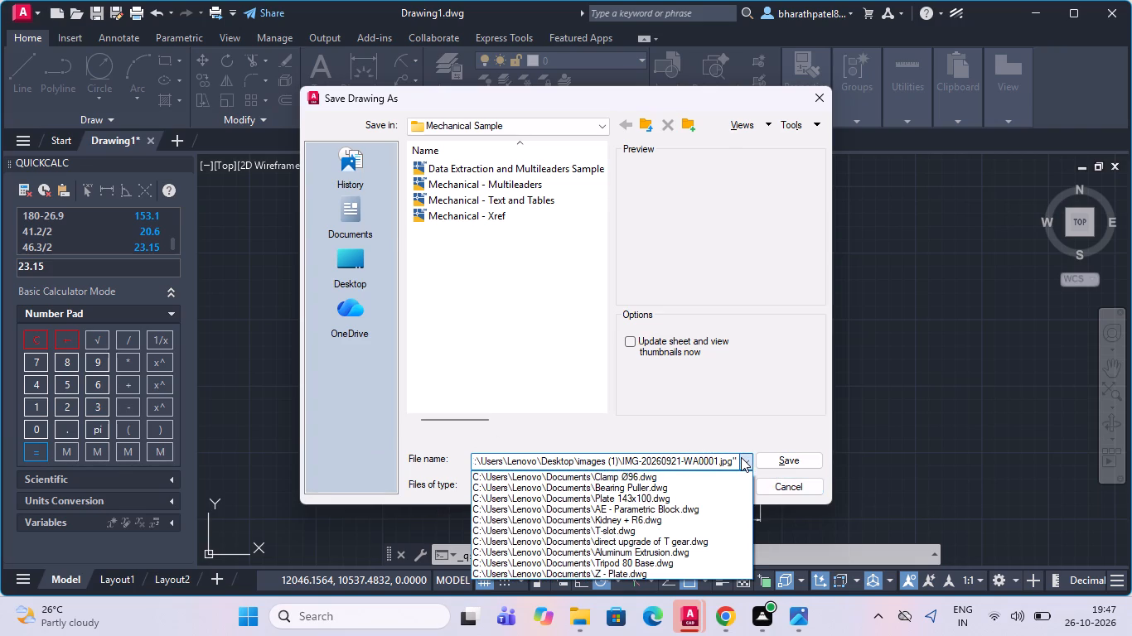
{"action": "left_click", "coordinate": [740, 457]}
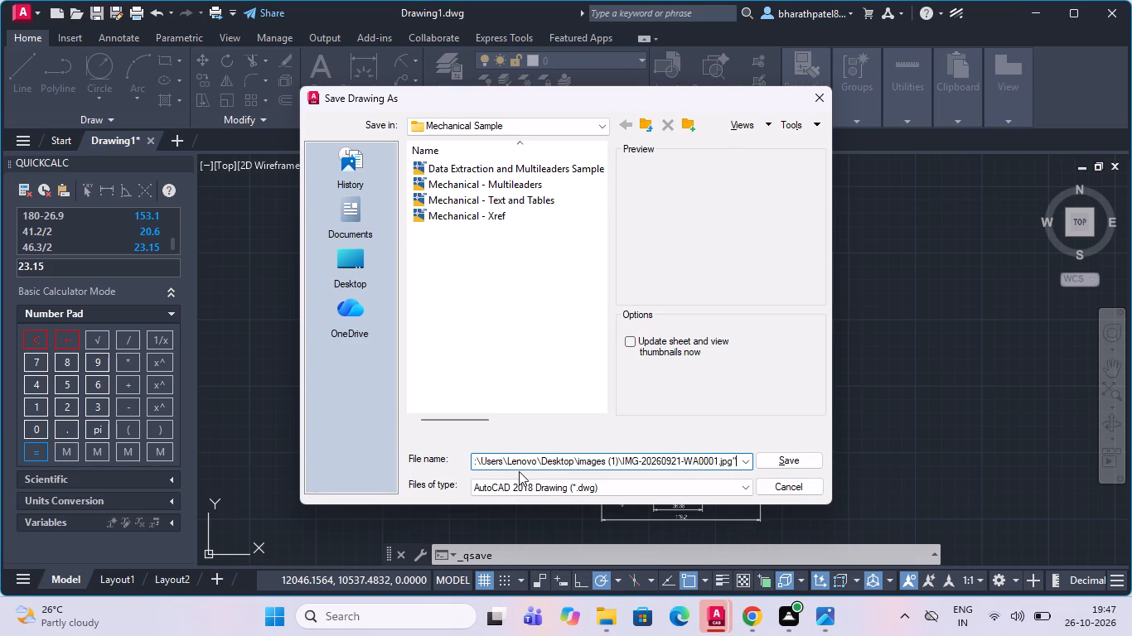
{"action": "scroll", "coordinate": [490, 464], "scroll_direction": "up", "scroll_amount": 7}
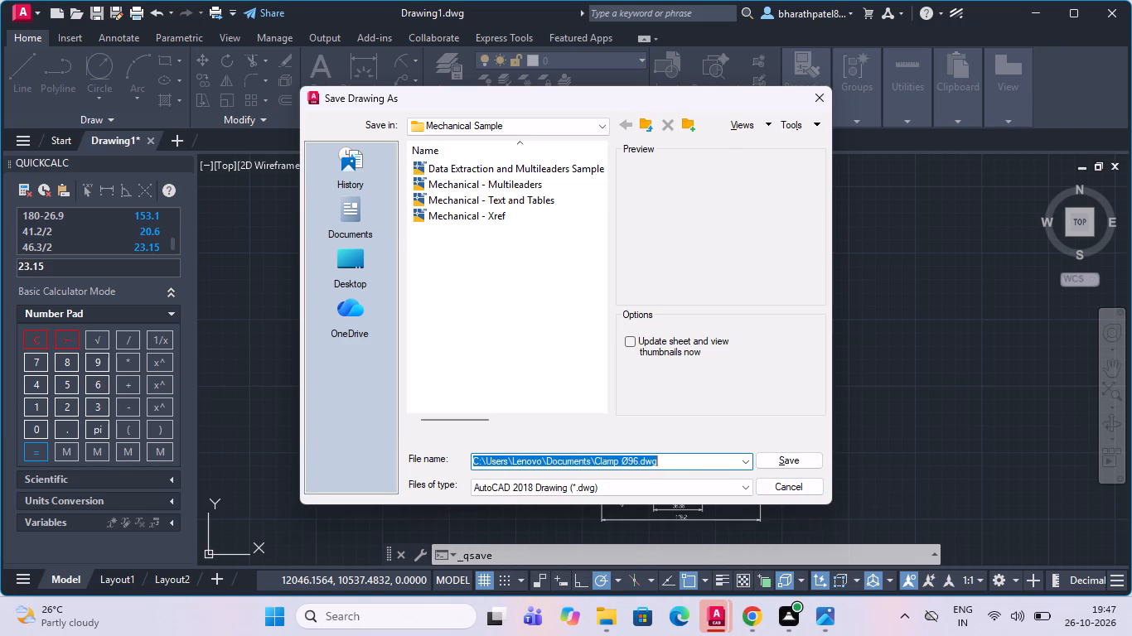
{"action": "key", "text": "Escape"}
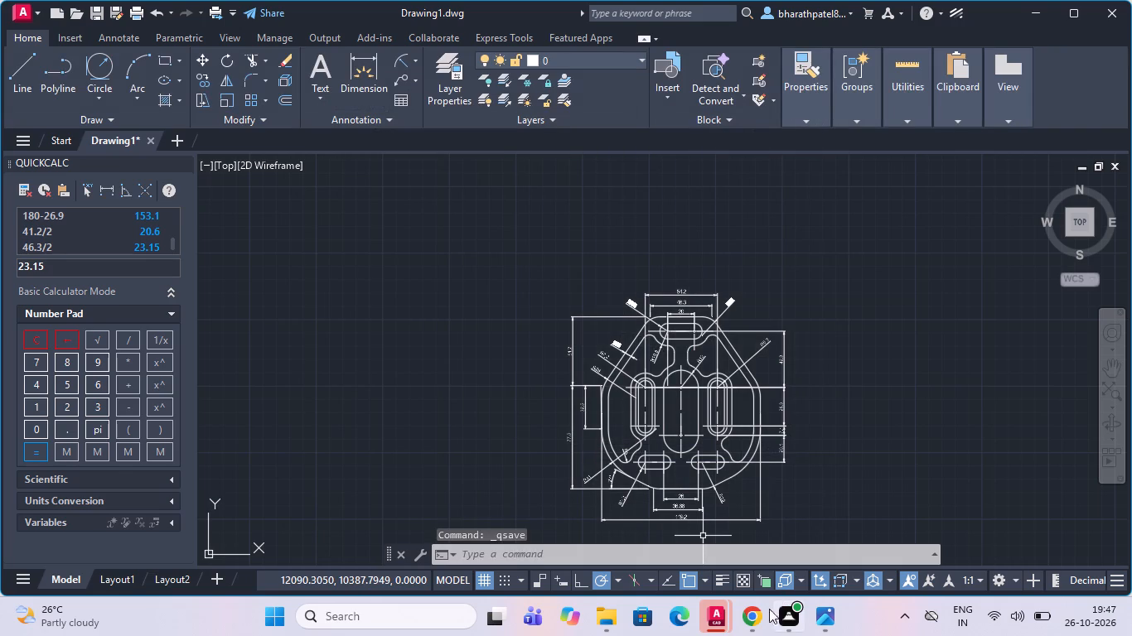
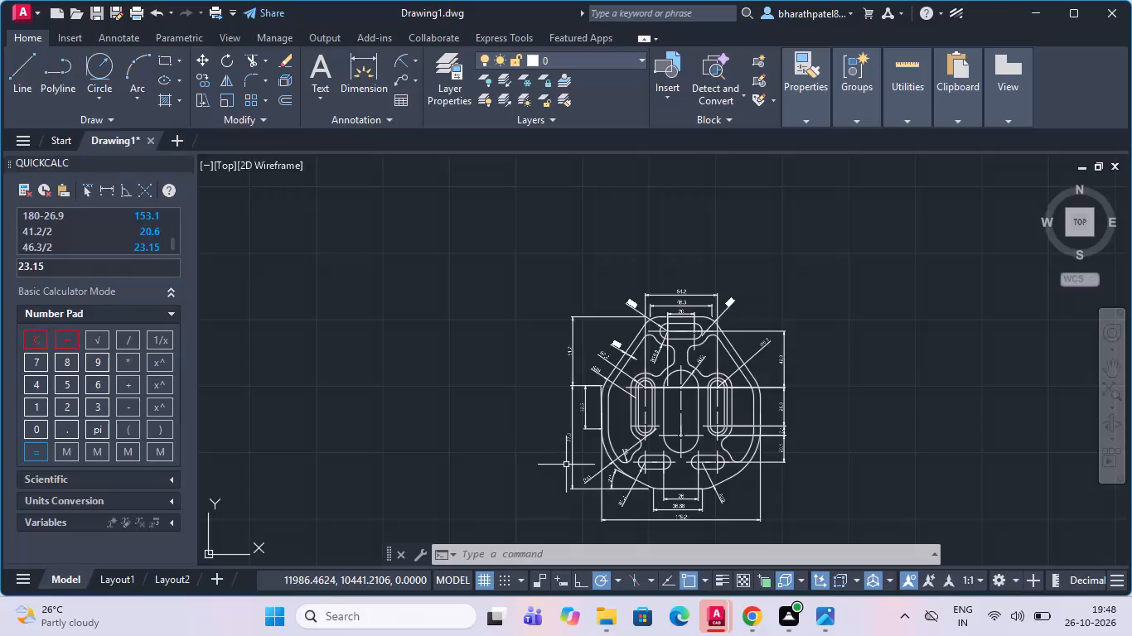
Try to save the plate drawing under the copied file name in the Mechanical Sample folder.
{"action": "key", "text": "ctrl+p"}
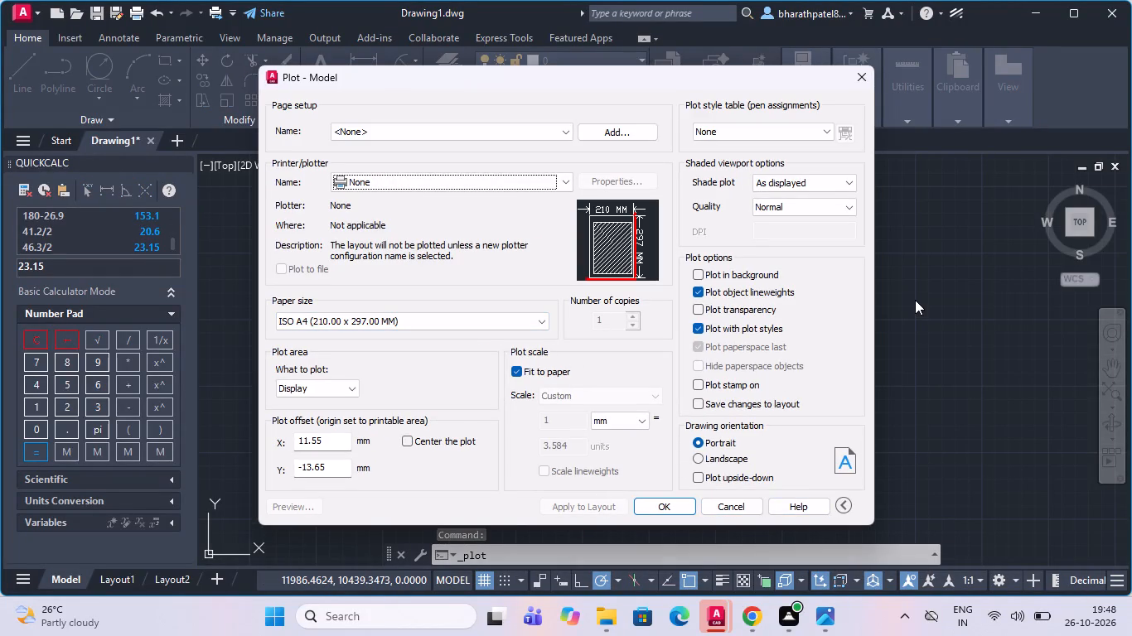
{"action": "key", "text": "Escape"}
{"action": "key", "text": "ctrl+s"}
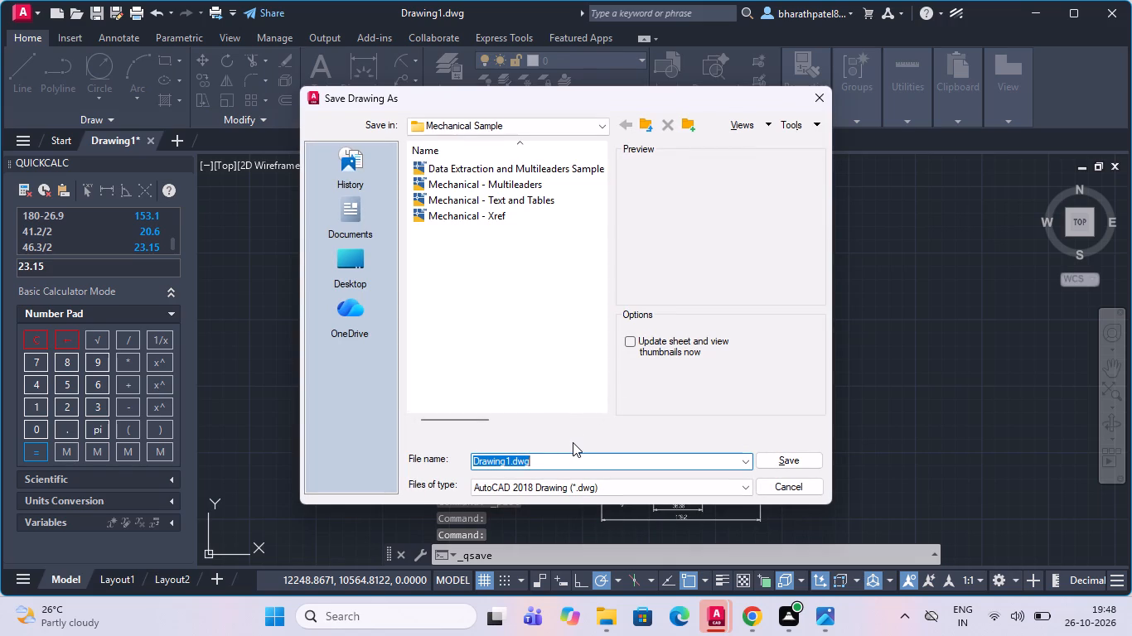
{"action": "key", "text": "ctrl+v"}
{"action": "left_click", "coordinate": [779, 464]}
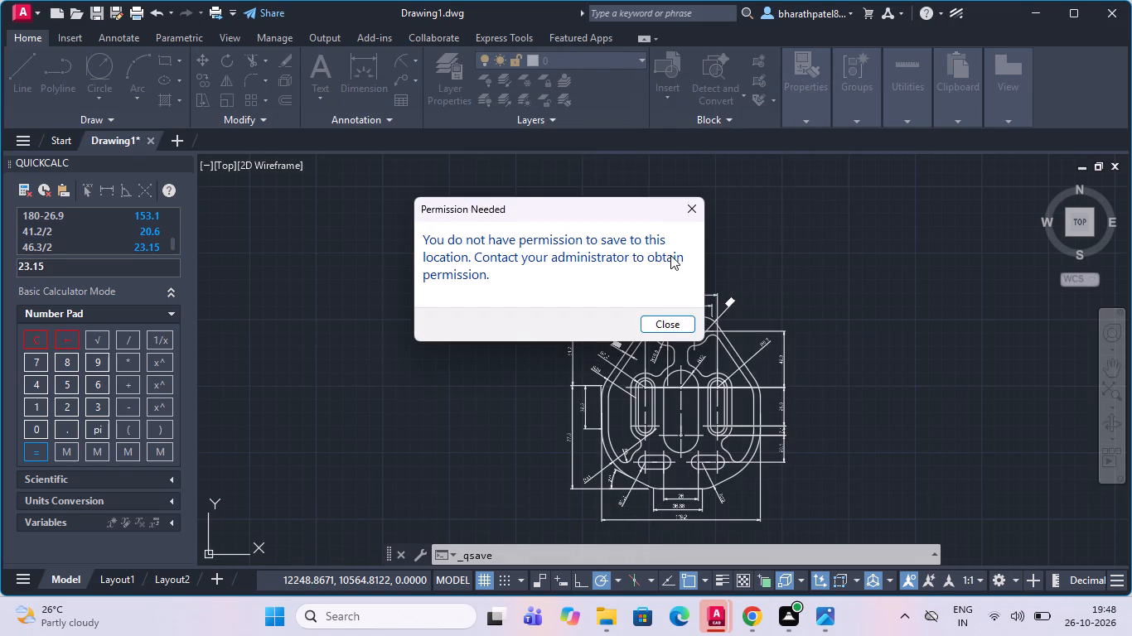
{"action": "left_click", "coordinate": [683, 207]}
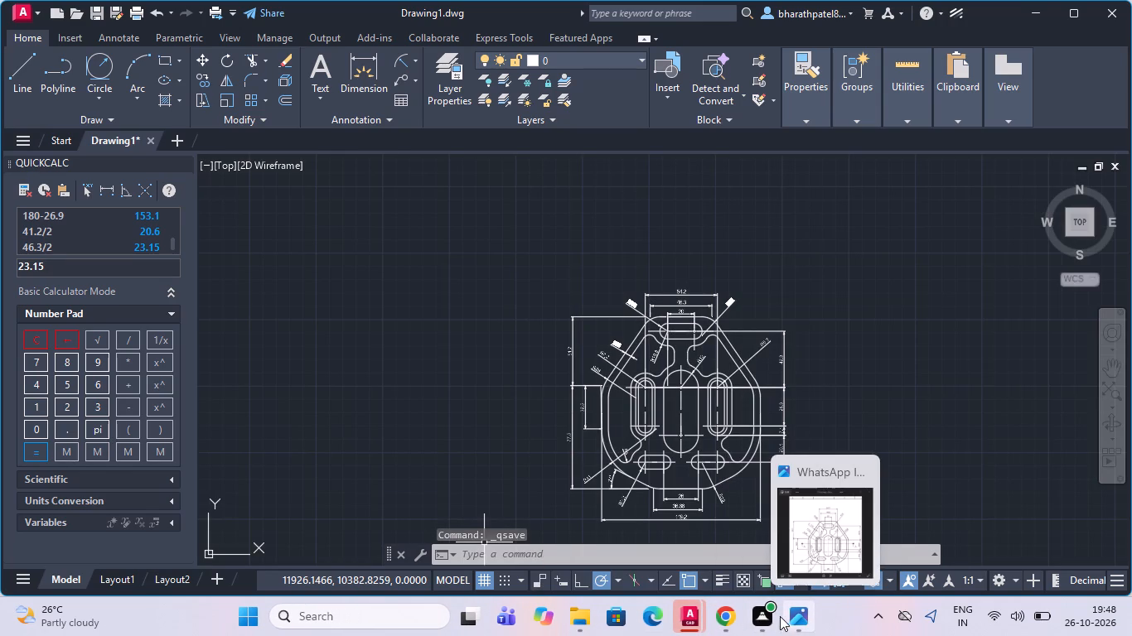
Bring up the Save Drawing As dialog again for the plate drawing.
{"action": "left_click", "coordinate": [611, 557]}
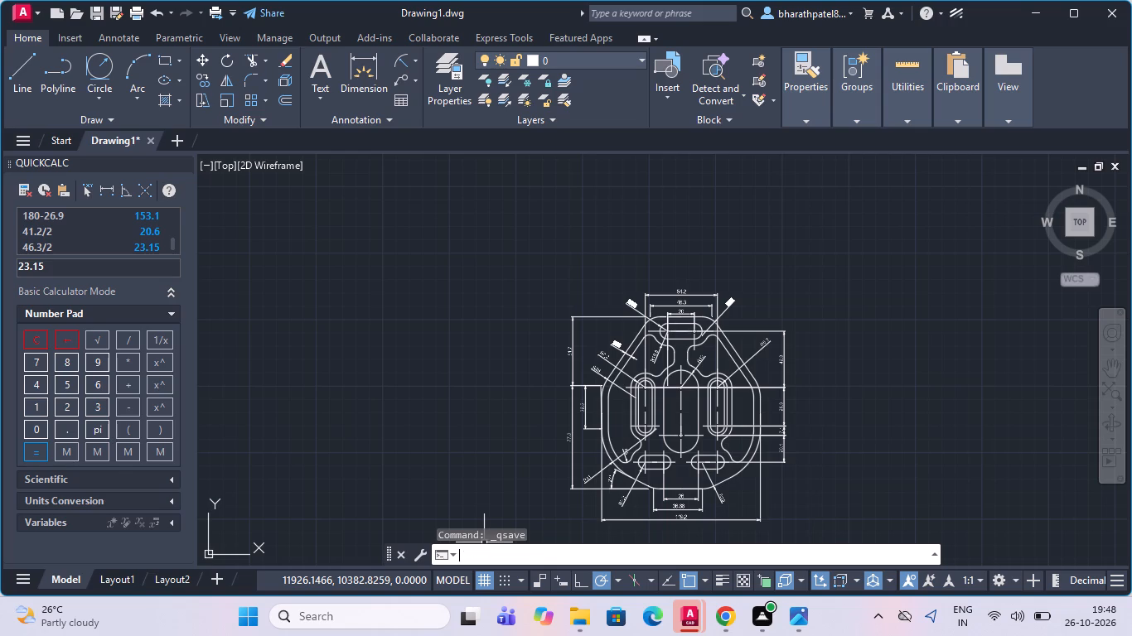
{"action": "key", "text": "ctrl+s"}
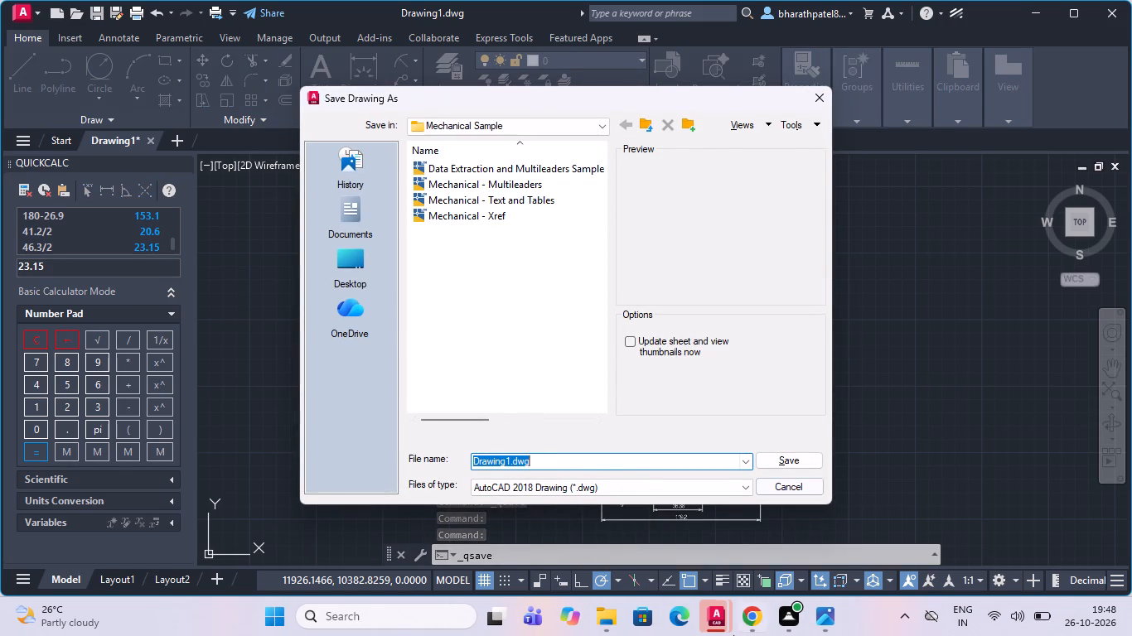
Bring up the plate's reference image, switch to File Explorer and look through the names of existing drawing files in the Documents folder.
{"action": "left_click", "coordinate": [815, 616]}
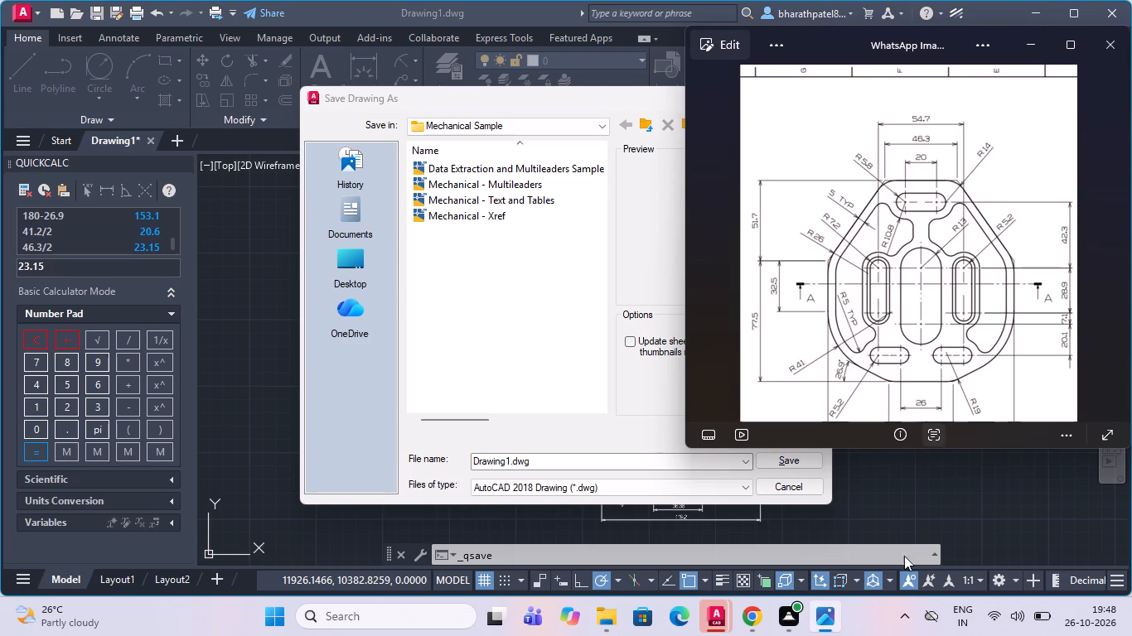
{"action": "double_click", "coordinate": [593, 613]}
{"action": "left_click", "coordinate": [582, 515]}
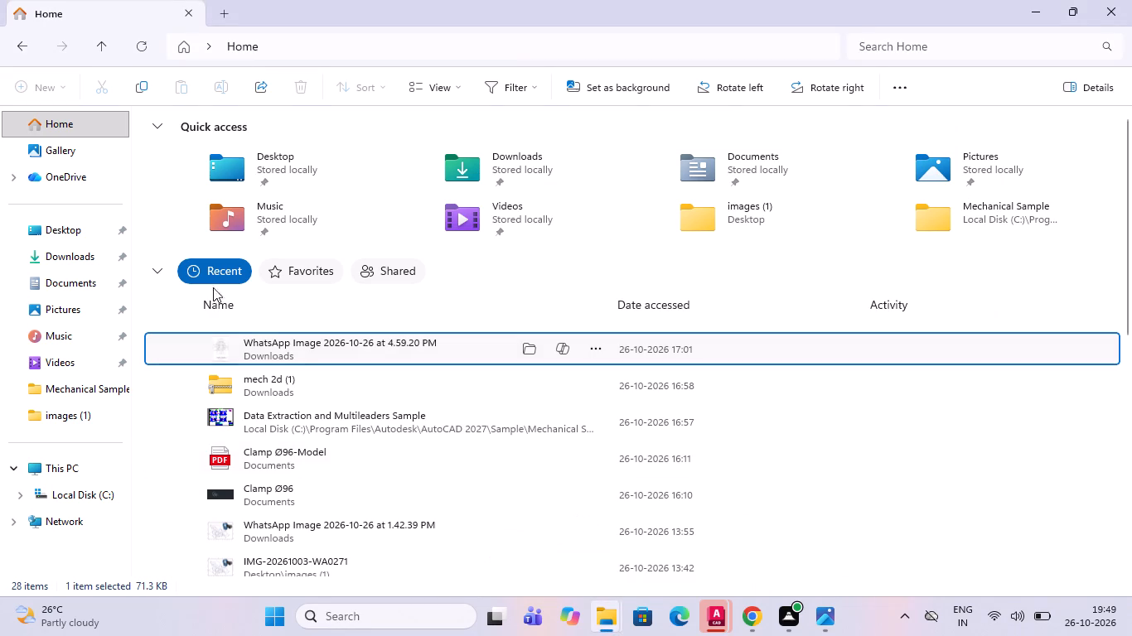
{"action": "left_click", "coordinate": [73, 281]}
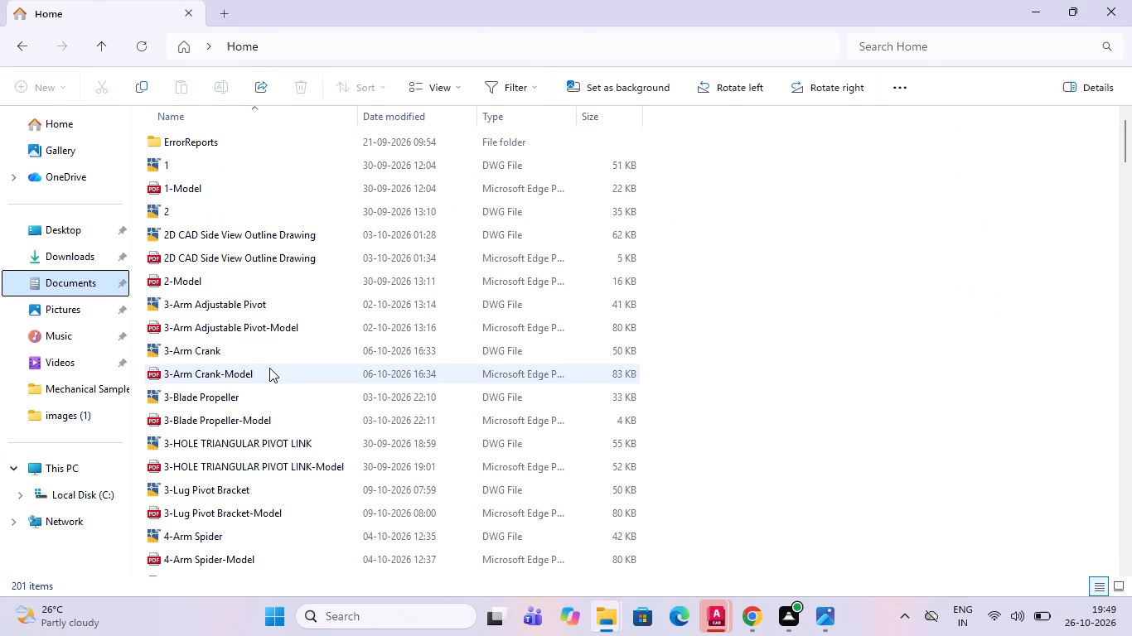
{"action": "scroll", "coordinate": [365, 342], "scroll_direction": "up", "scroll_amount": 3}
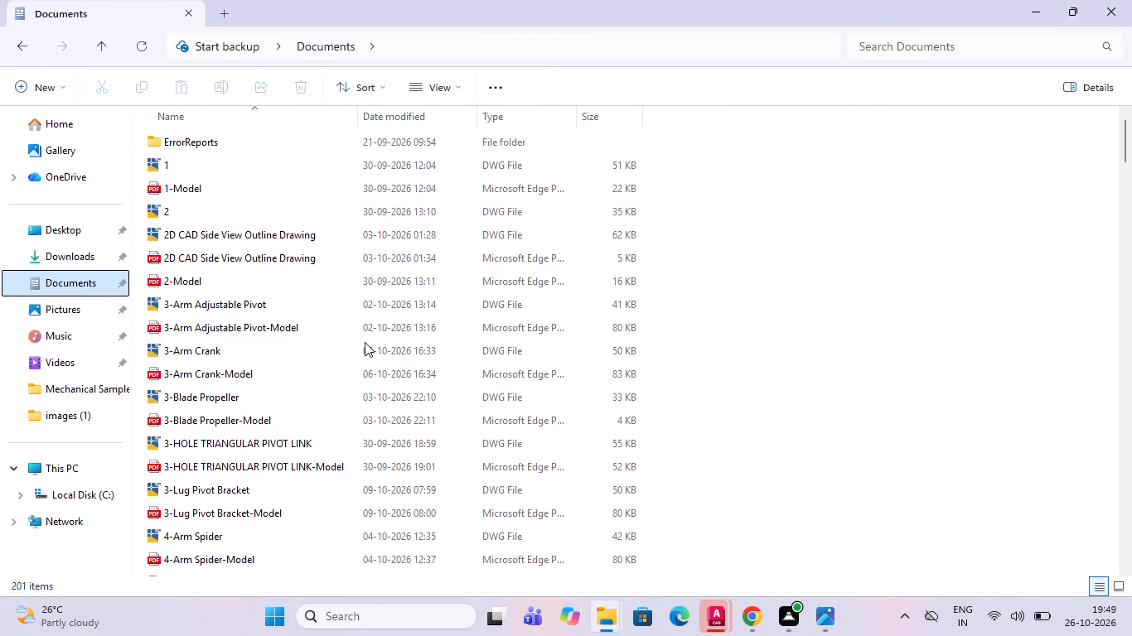
{"action": "scroll", "coordinate": [365, 342], "scroll_direction": "up", "scroll_amount": 8}
{"action": "scroll", "coordinate": [308, 176], "scroll_direction": "down", "scroll_amount": 11}
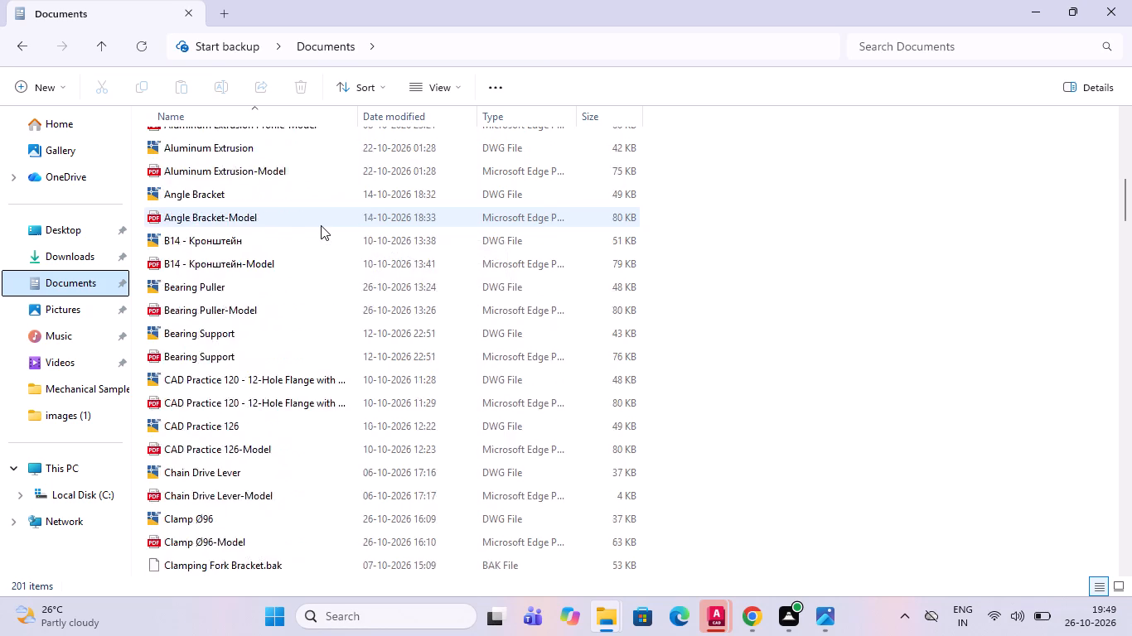
{"action": "scroll", "coordinate": [321, 225], "scroll_direction": "down", "scroll_amount": 20}
{"action": "scroll", "coordinate": [321, 225], "scroll_direction": "down", "scroll_amount": 7}
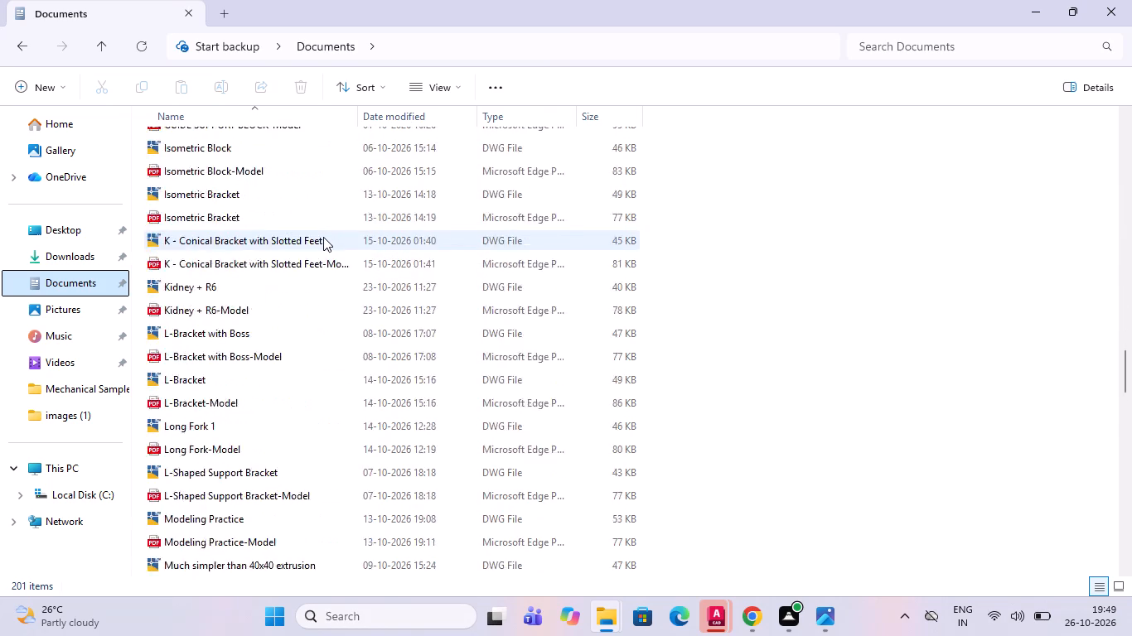
{"action": "scroll", "coordinate": [323, 237], "scroll_direction": "down", "scroll_amount": 6}
{"action": "scroll", "coordinate": [323, 239], "scroll_direction": "up", "scroll_amount": 20}
{"action": "scroll", "coordinate": [323, 239], "scroll_direction": "up", "scroll_amount": 13}
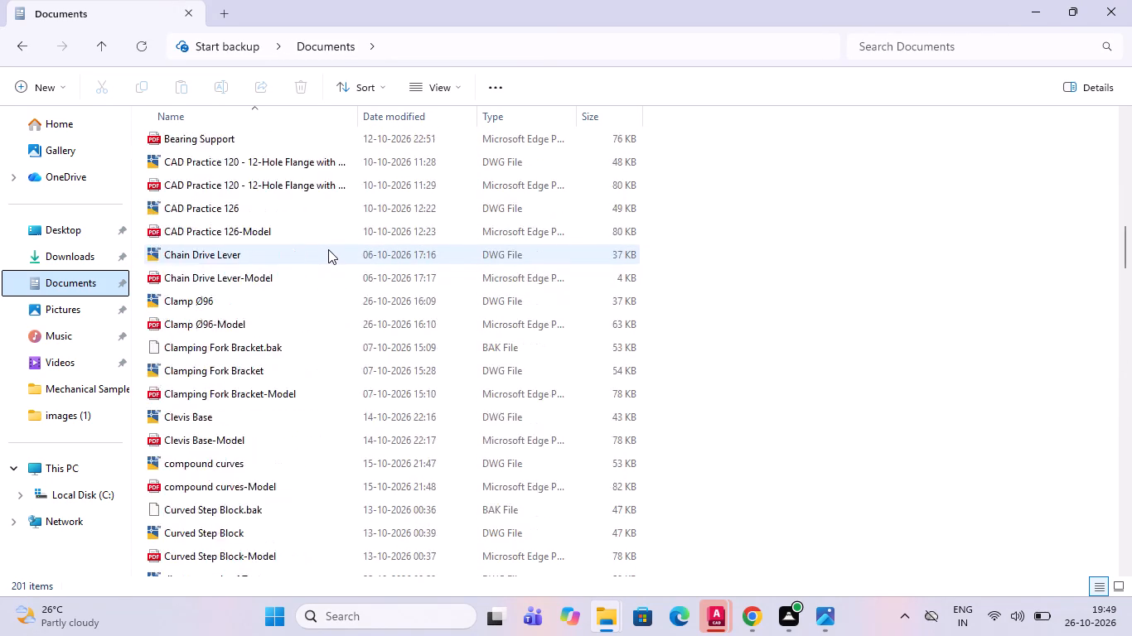
{"action": "scroll", "coordinate": [328, 249], "scroll_direction": "up", "scroll_amount": 16}
{"action": "scroll", "coordinate": [317, 274], "scroll_direction": "down", "scroll_amount": 2}
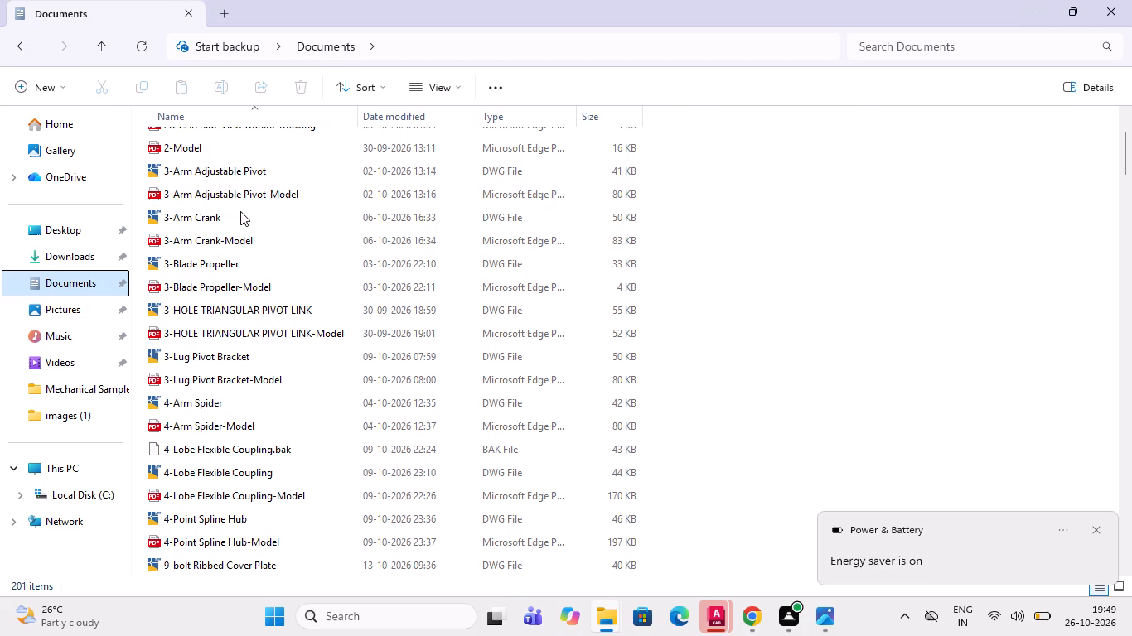
{"action": "scroll", "coordinate": [251, 291], "scroll_direction": "down", "scroll_amount": 2}
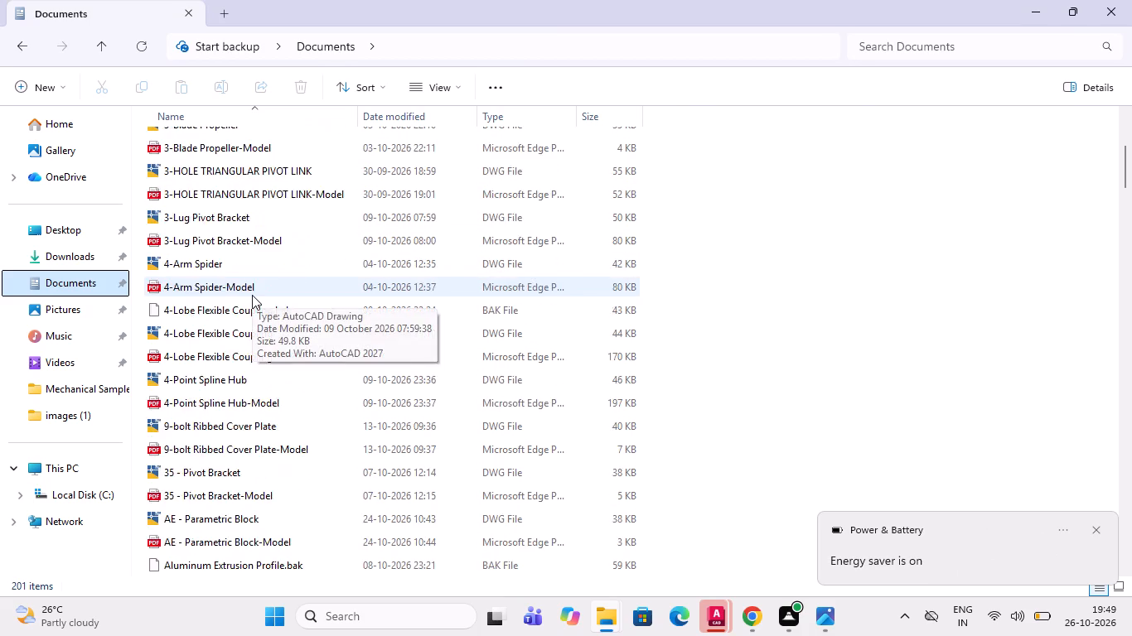
{"action": "scroll", "coordinate": [252, 295], "scroll_direction": "down", "scroll_amount": 2}
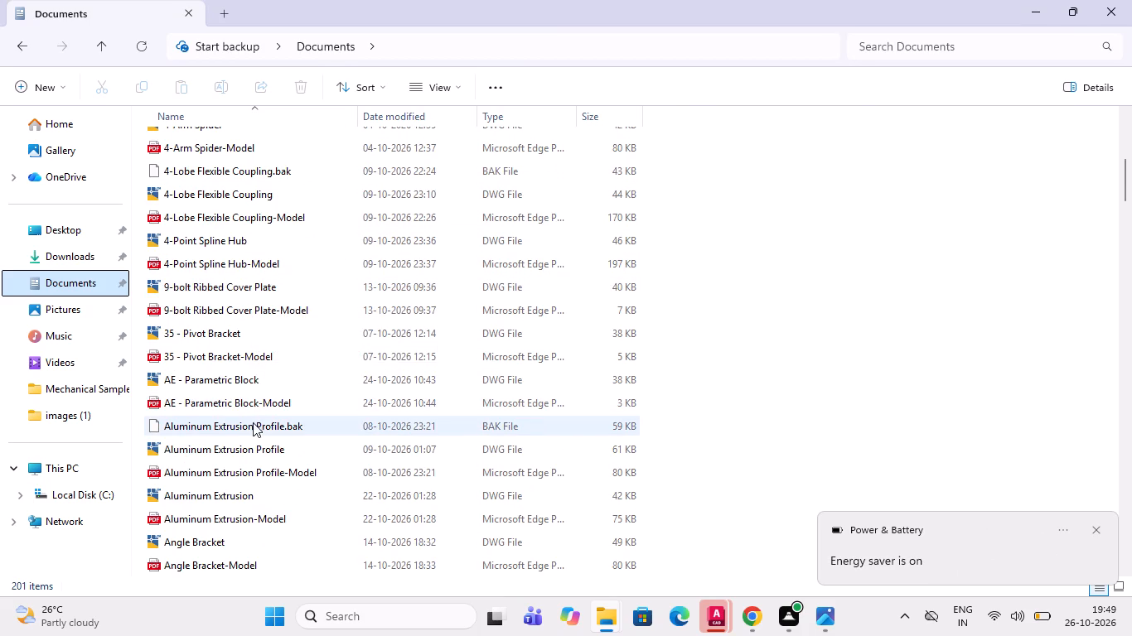
{"action": "scroll", "coordinate": [251, 427], "scroll_direction": "down", "scroll_amount": 2}
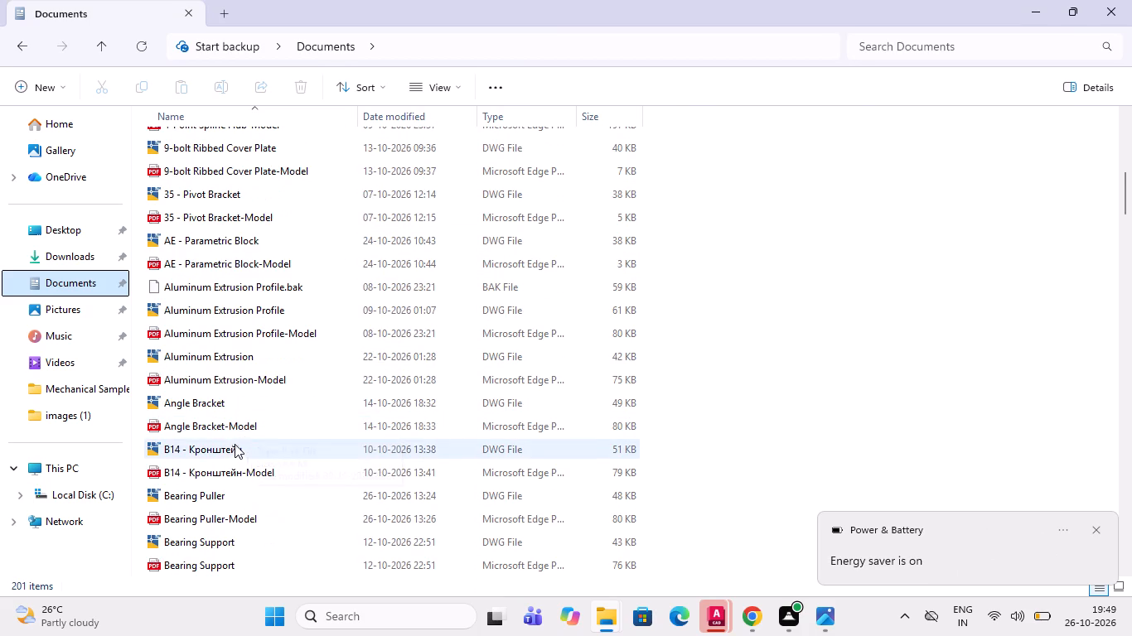
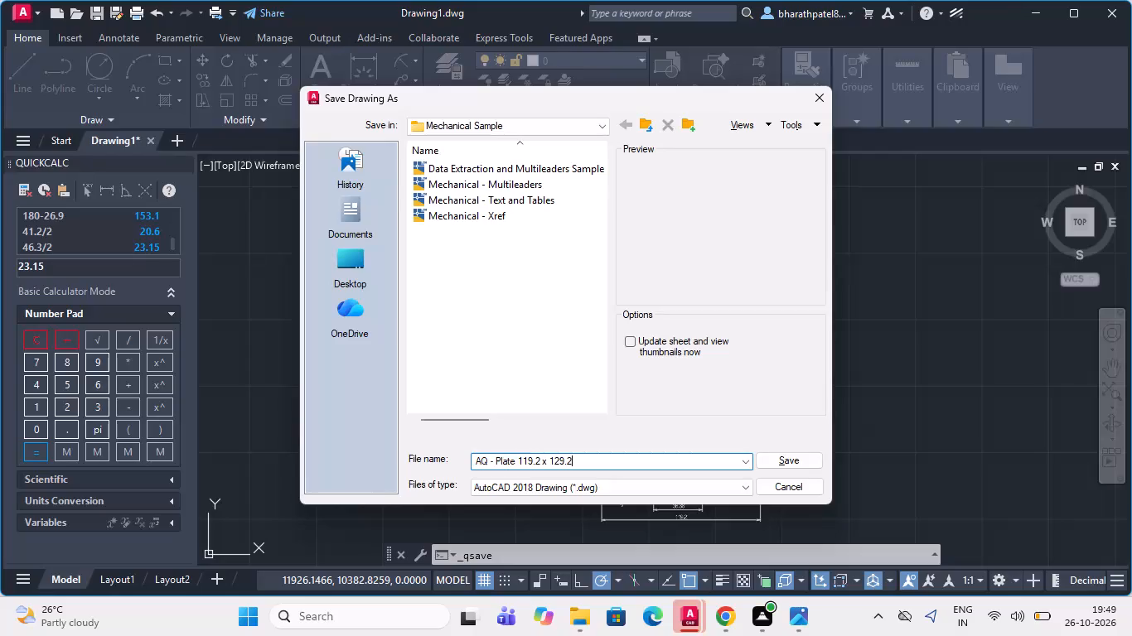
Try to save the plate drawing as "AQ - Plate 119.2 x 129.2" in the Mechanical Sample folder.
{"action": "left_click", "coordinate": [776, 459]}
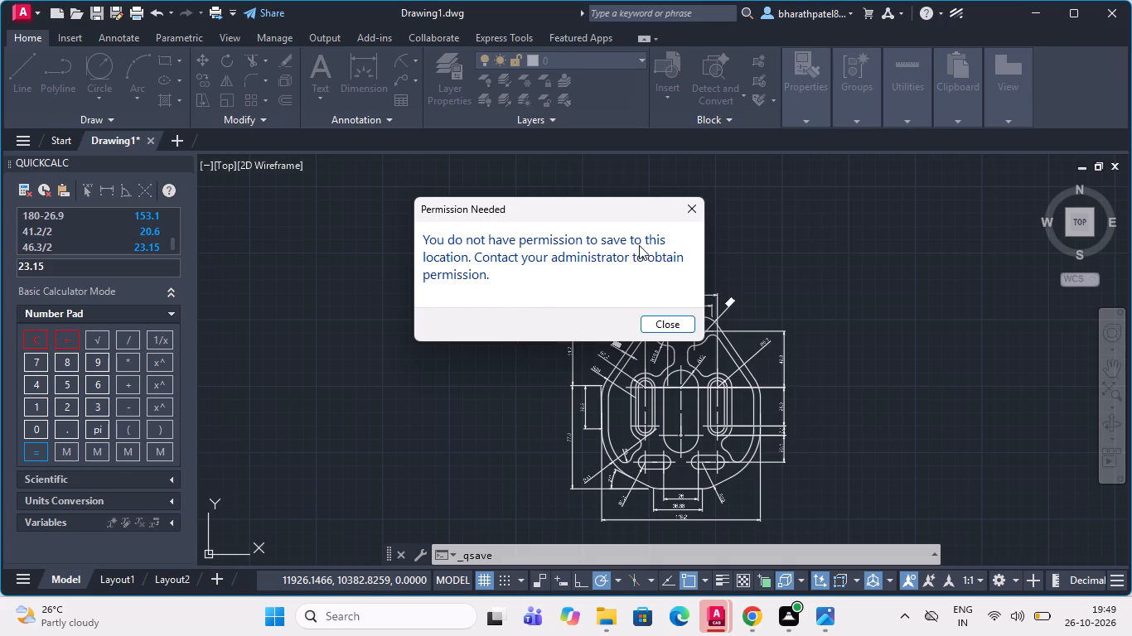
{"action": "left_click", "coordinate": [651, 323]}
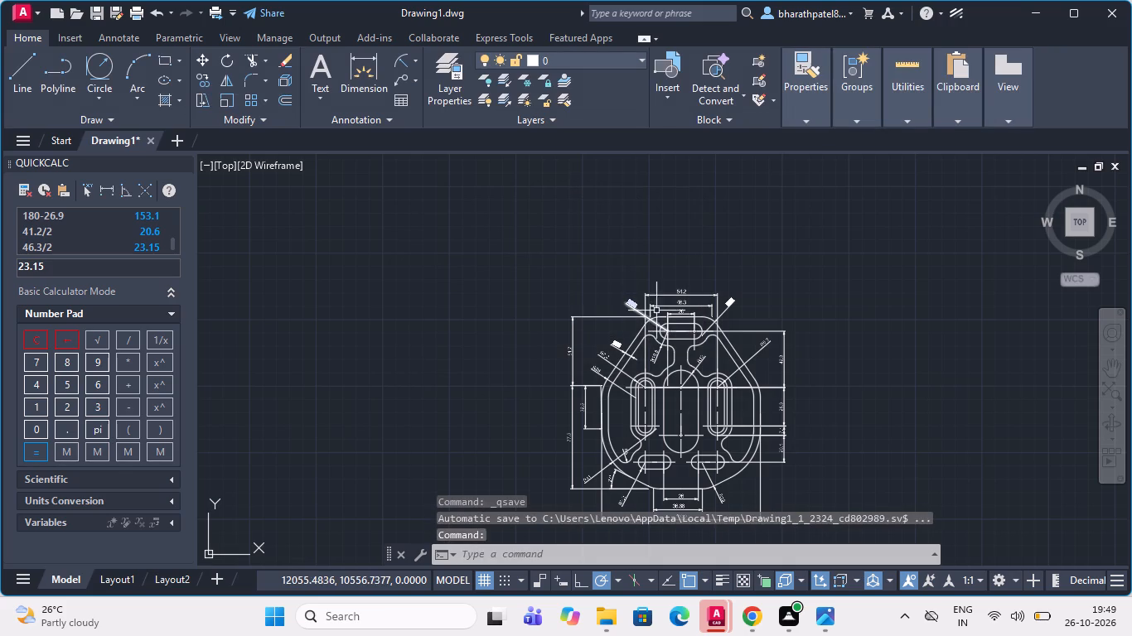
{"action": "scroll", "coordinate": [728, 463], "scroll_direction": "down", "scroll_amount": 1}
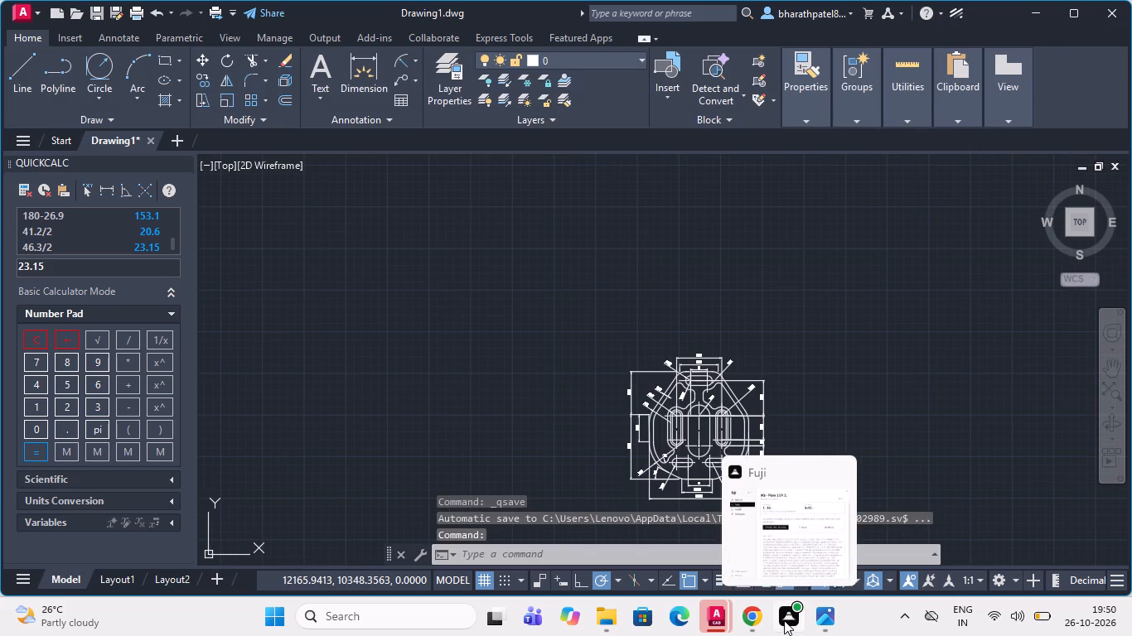
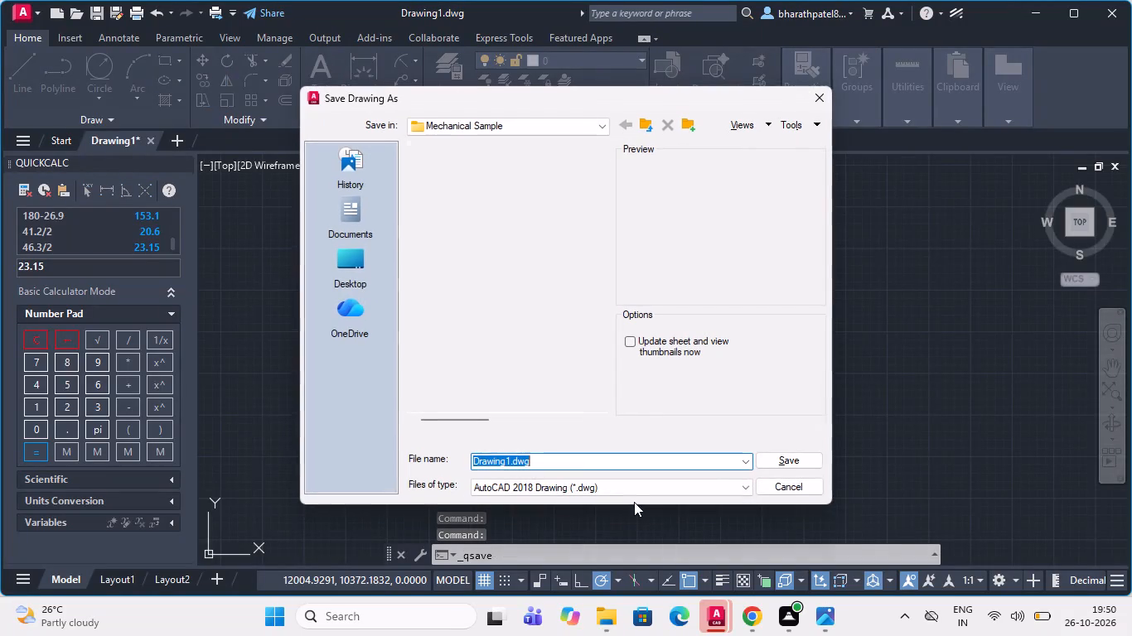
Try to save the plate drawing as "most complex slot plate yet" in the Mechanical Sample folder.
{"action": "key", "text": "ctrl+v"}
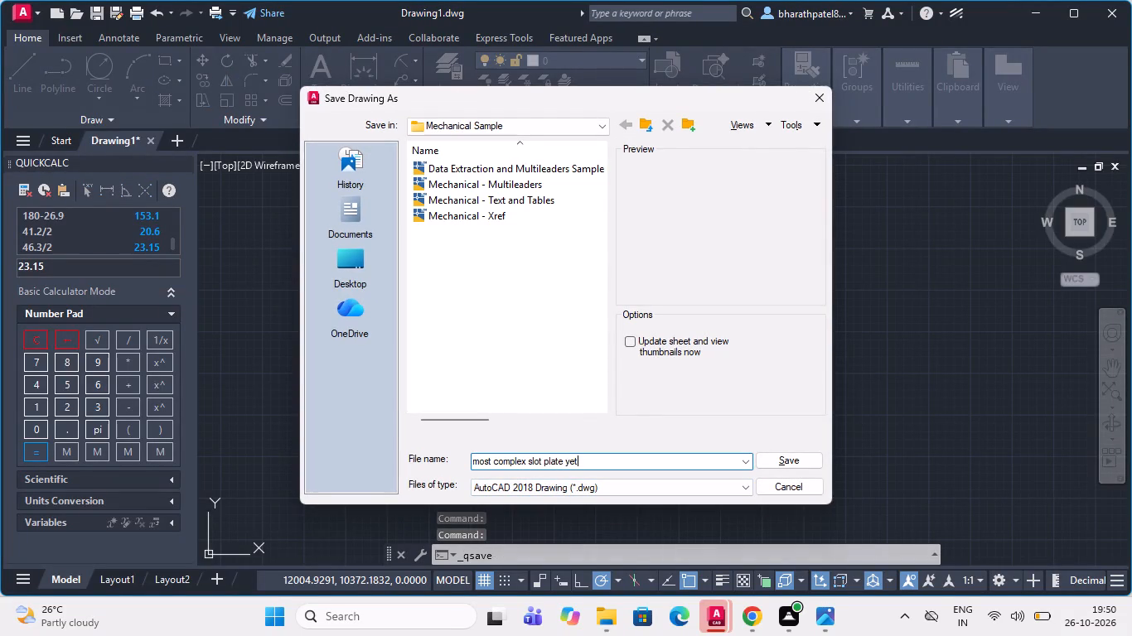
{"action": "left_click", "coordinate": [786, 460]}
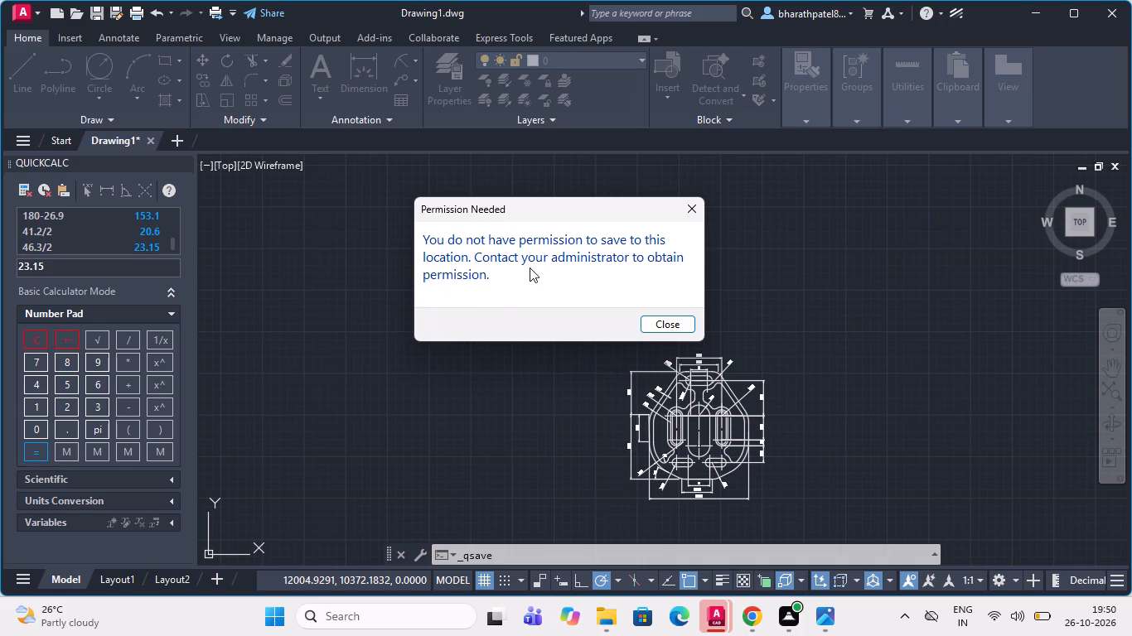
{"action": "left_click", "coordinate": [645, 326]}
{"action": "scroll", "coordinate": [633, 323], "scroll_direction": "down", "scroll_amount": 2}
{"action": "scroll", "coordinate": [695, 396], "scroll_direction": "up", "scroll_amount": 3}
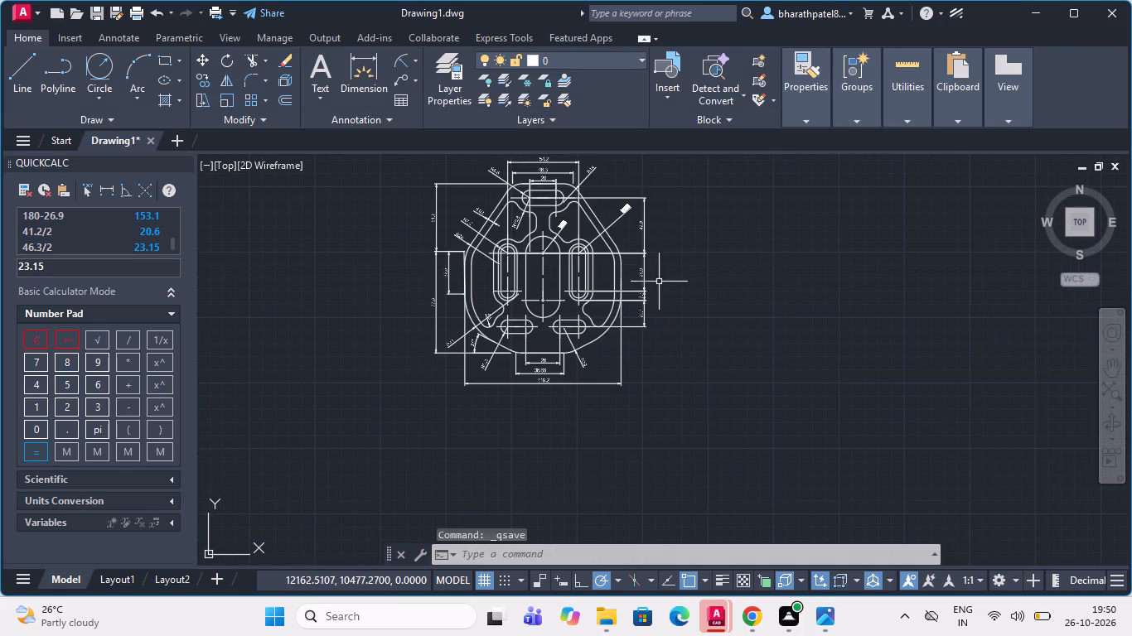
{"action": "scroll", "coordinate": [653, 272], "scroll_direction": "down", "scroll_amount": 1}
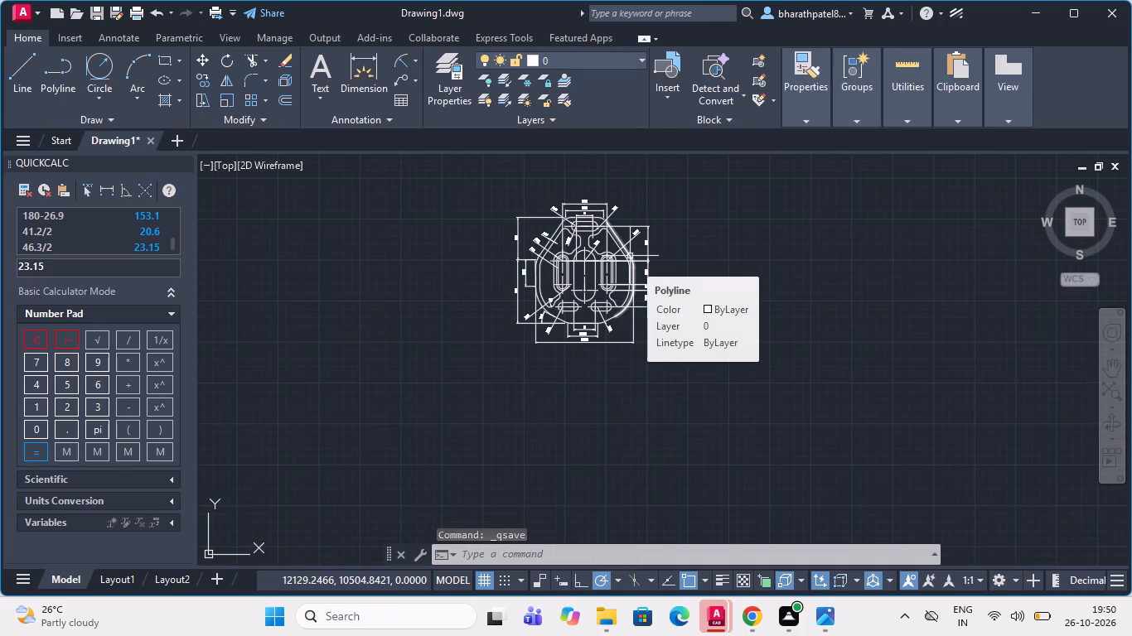